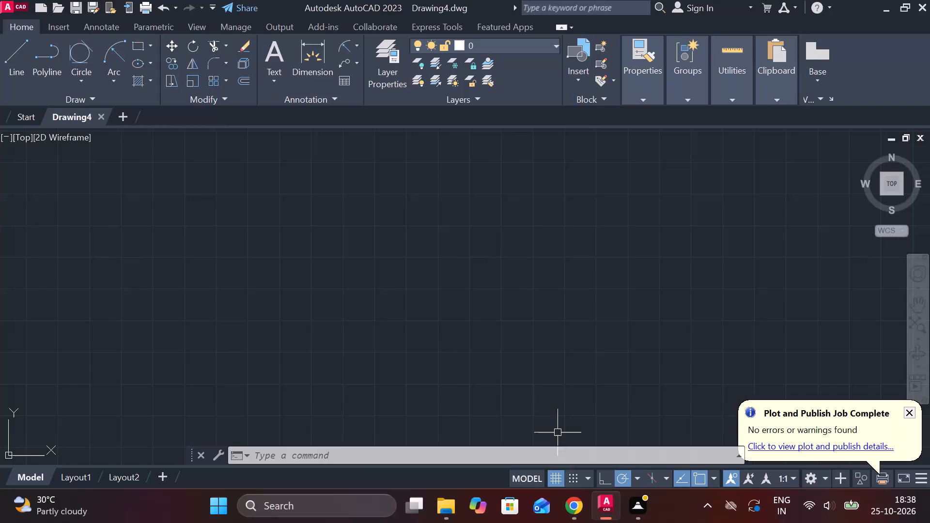
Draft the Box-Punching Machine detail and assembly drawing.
Turn on log file recording for the drawing session with LOGFILEON.
click(395, 287)
key(Escape)
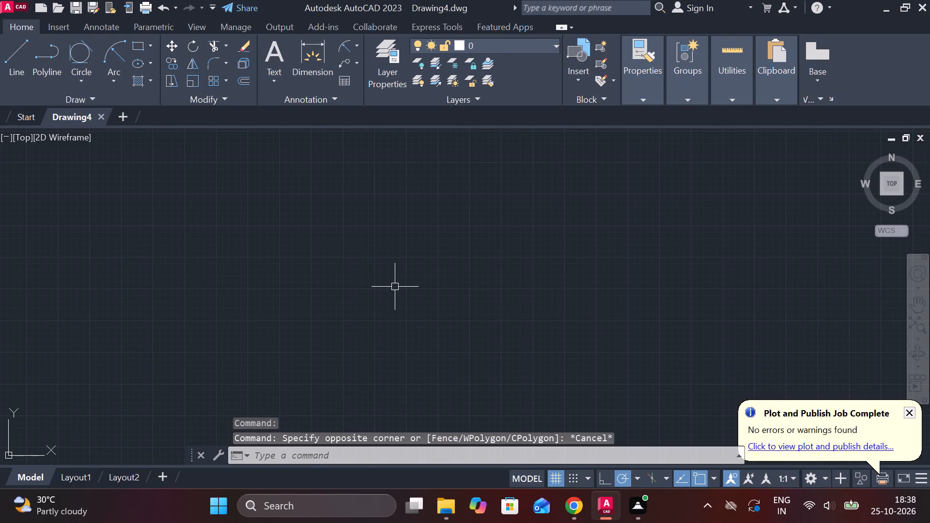
text(LOG)
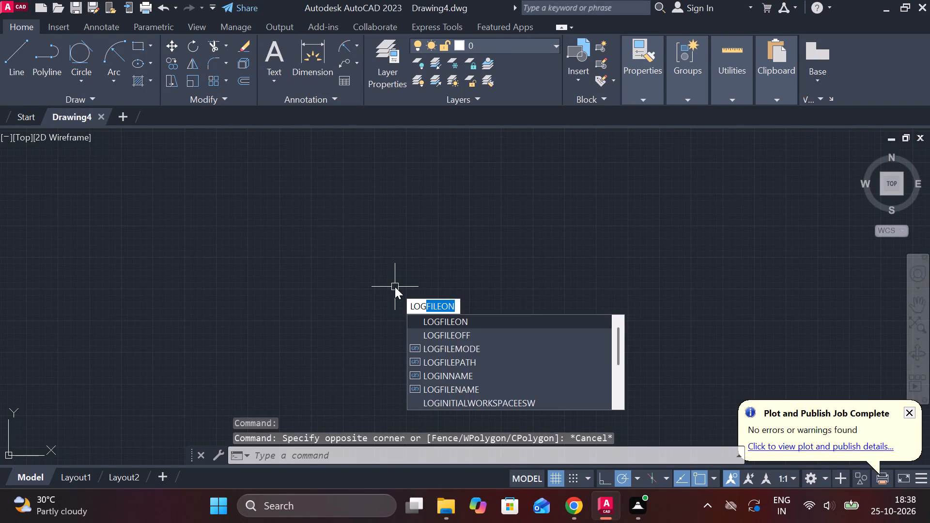
click(467, 318)
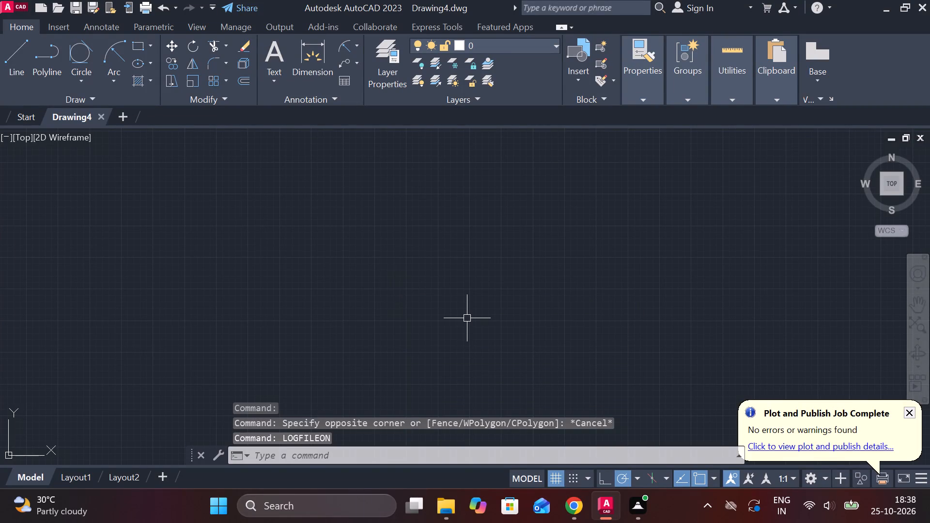
Set the model space limits with the lower-left corner at 0,0 and the upper-right corner at 297,210.
text(LIMITS)
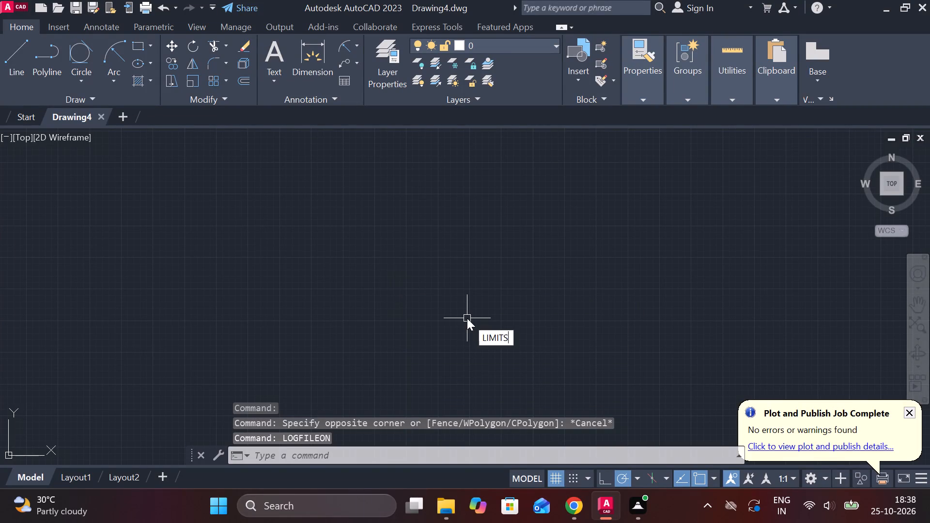
key(Return)
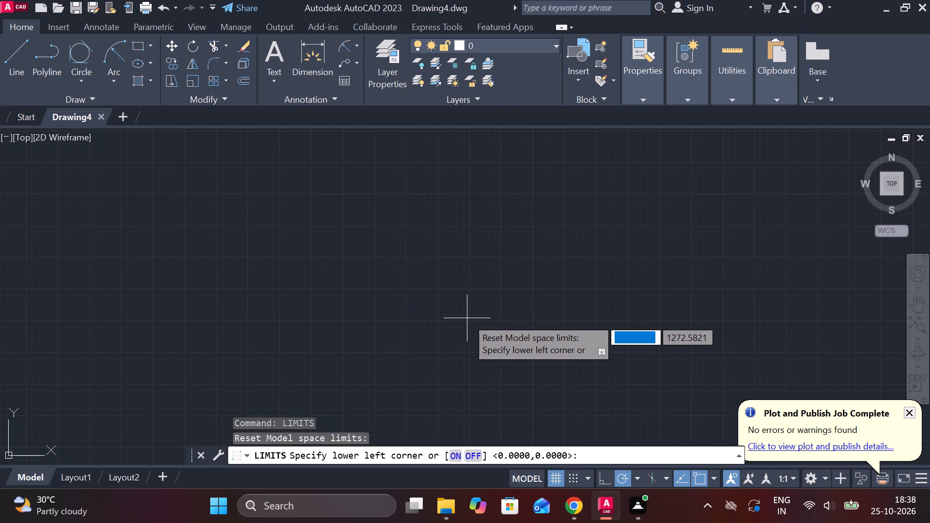
text(0,0)
key(Return)
text(297)
text(,210)
key(Return)
key(z)
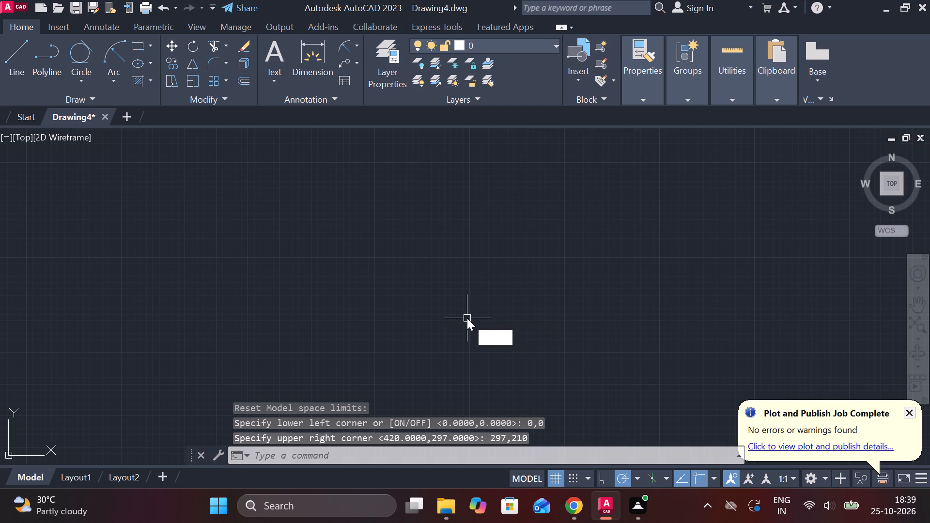
key(Return)
key(e)
key(Return)
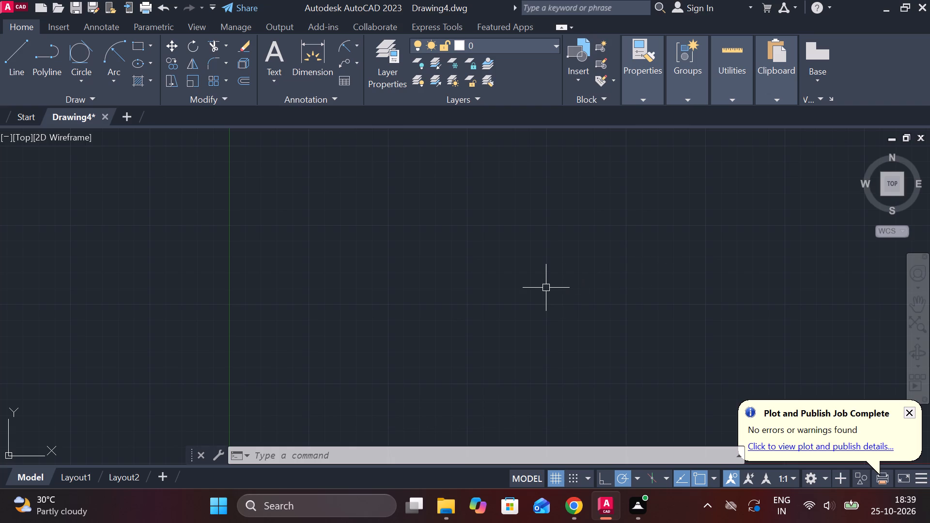
key(space)
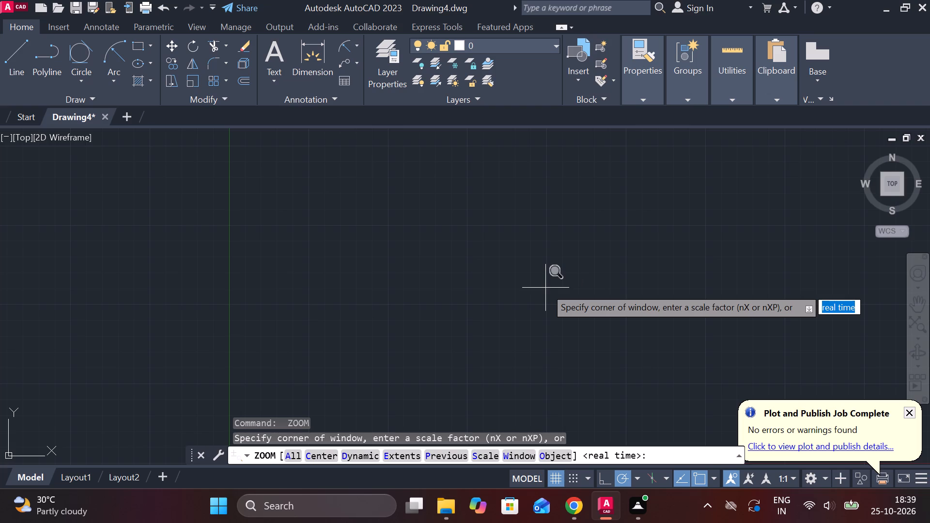
key(Escape)
middle_click(456, 289)
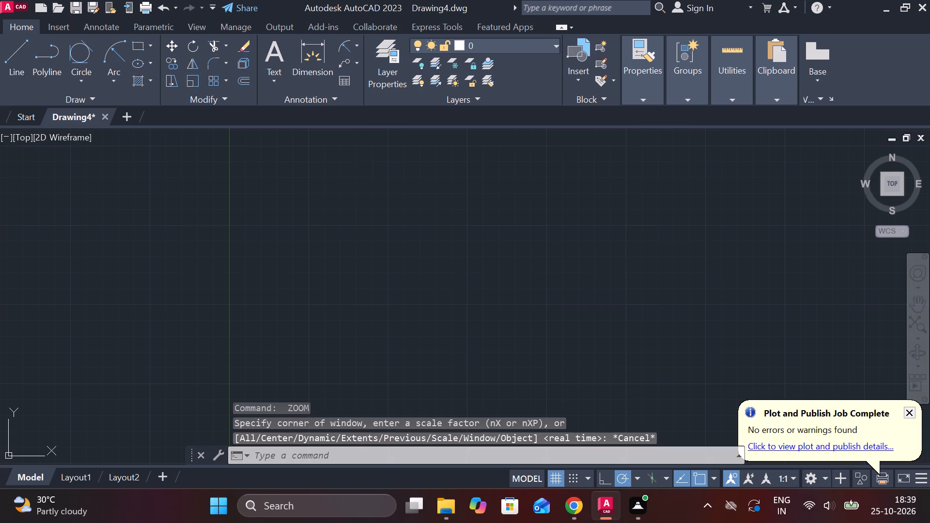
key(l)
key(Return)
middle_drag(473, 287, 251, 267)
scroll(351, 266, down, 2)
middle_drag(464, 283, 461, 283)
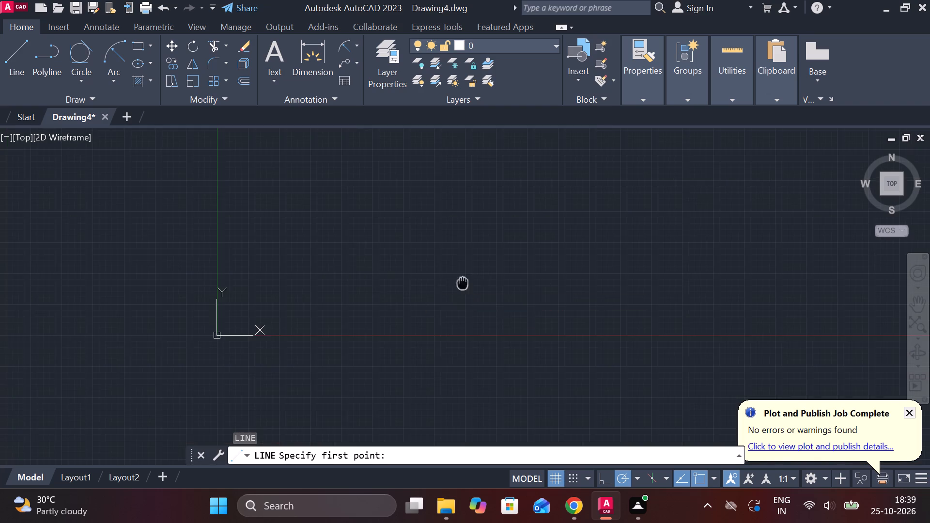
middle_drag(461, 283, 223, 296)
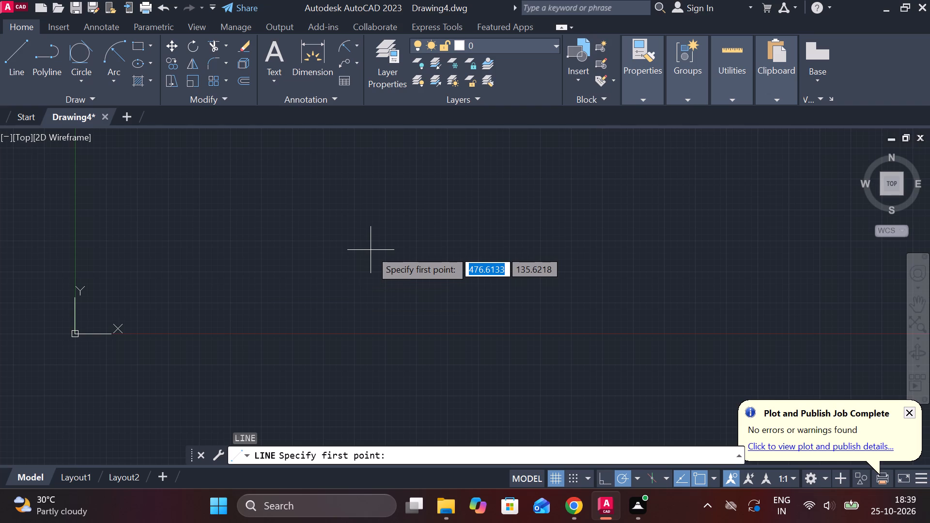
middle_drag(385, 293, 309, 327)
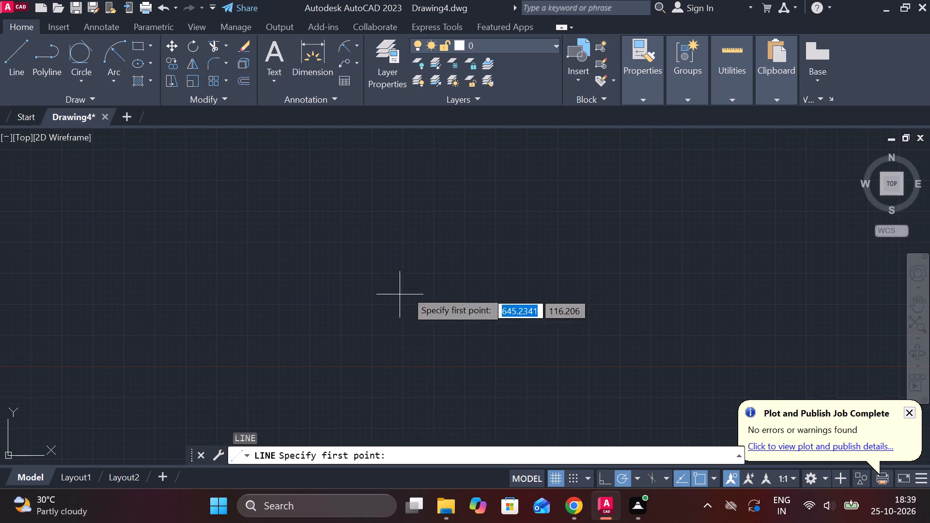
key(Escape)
Draw a circle of radius 35 in an empty area of the model space.
text(C)
key(space)
click(401, 260)
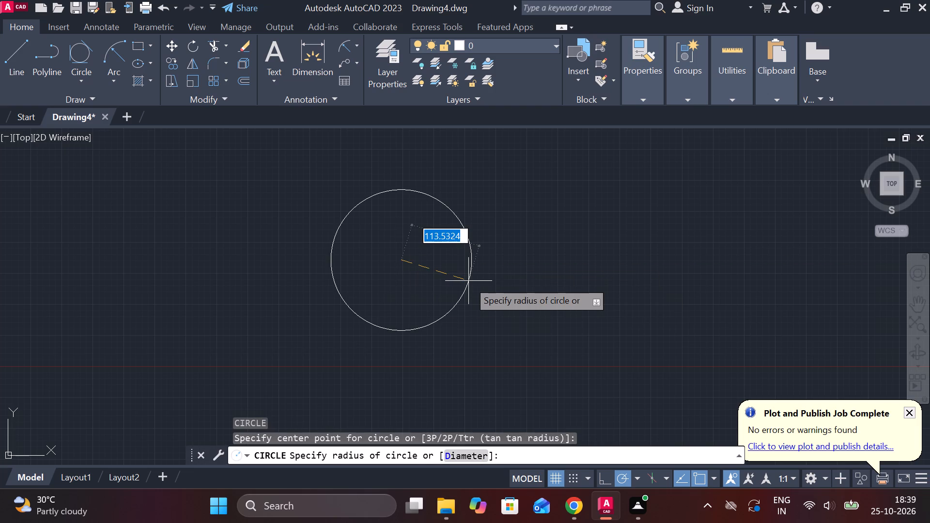
scroll(468, 281, down, 1)
text(35)
key(Return)
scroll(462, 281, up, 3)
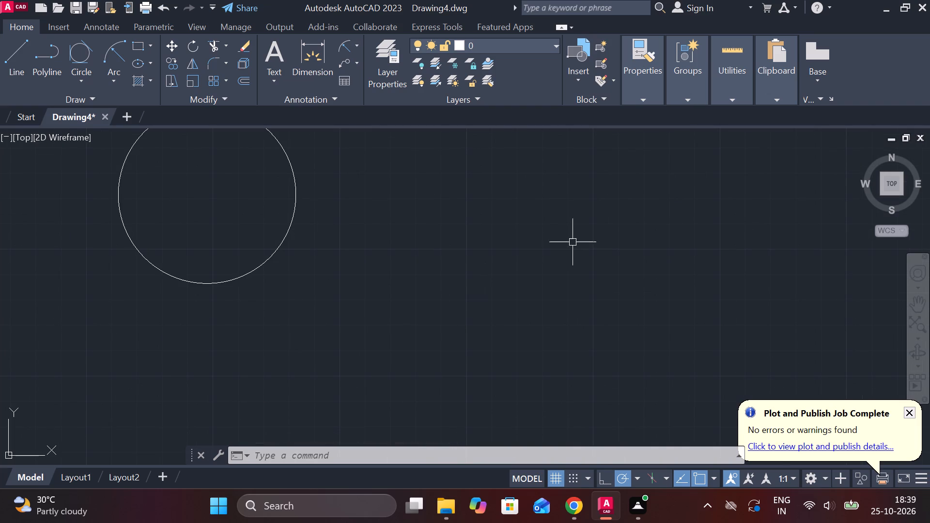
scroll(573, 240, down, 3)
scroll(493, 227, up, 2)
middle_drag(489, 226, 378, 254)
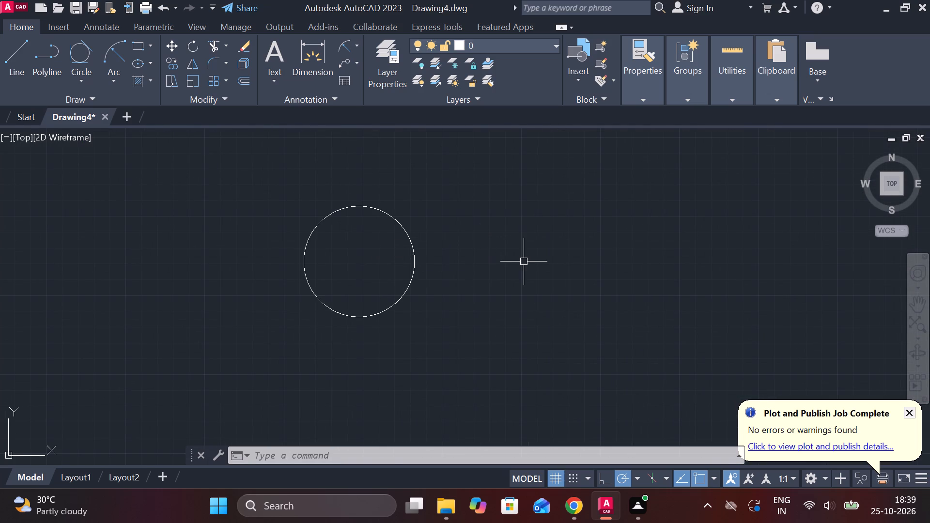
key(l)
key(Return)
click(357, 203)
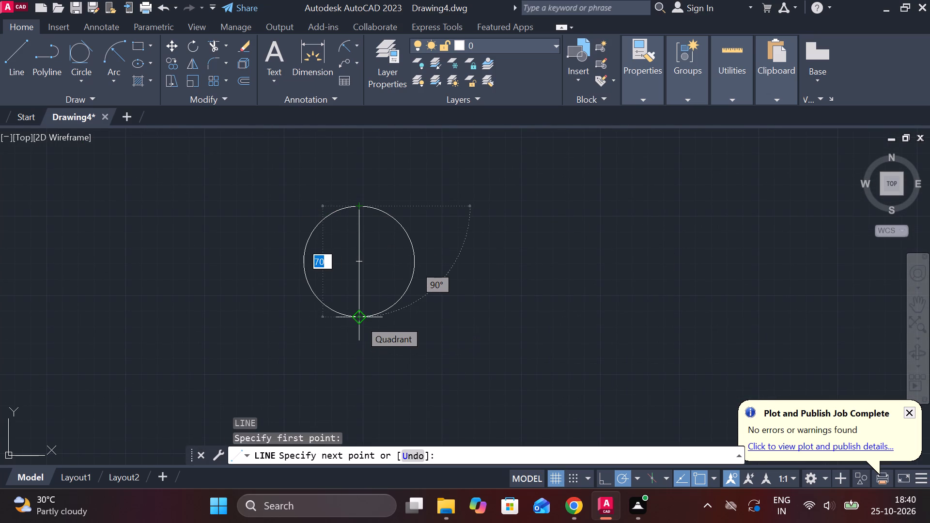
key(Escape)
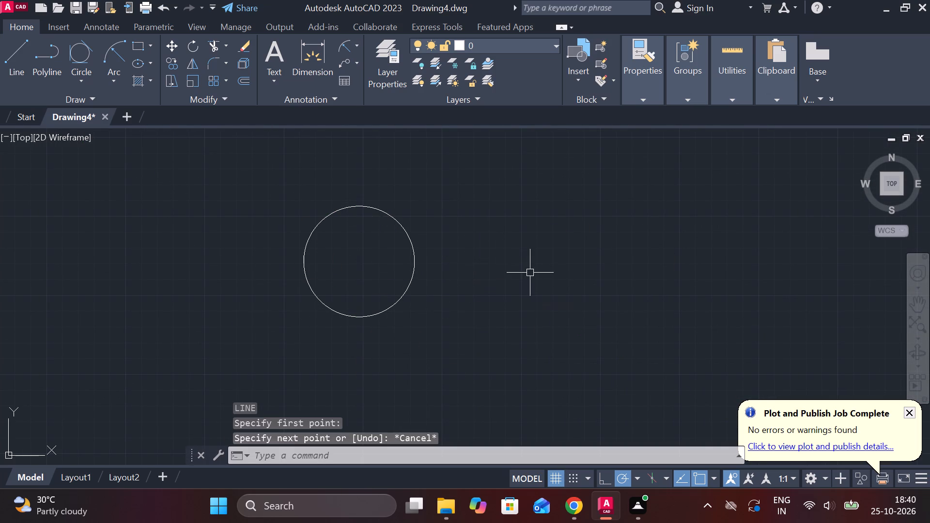
Add a center mark to the radius 35 circle.
text(CM)
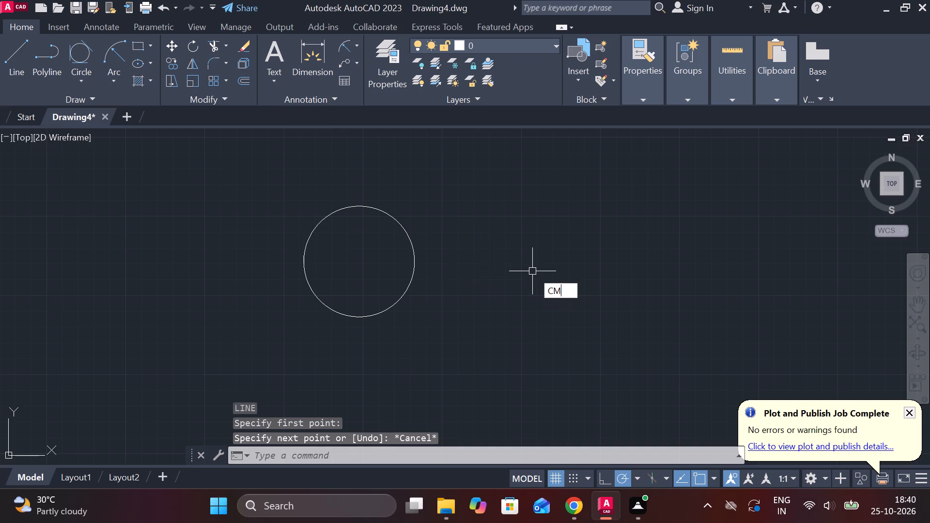
key(Return)
click(376, 210)
key(Escape)
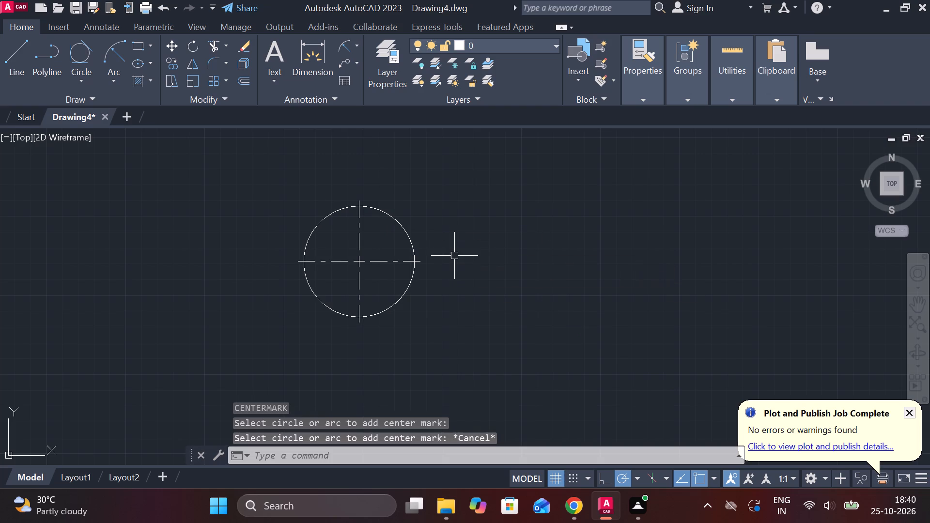
Draw a concentric circle of radius 10 at the center of the radius 35 circle.
text(C)
key(space)
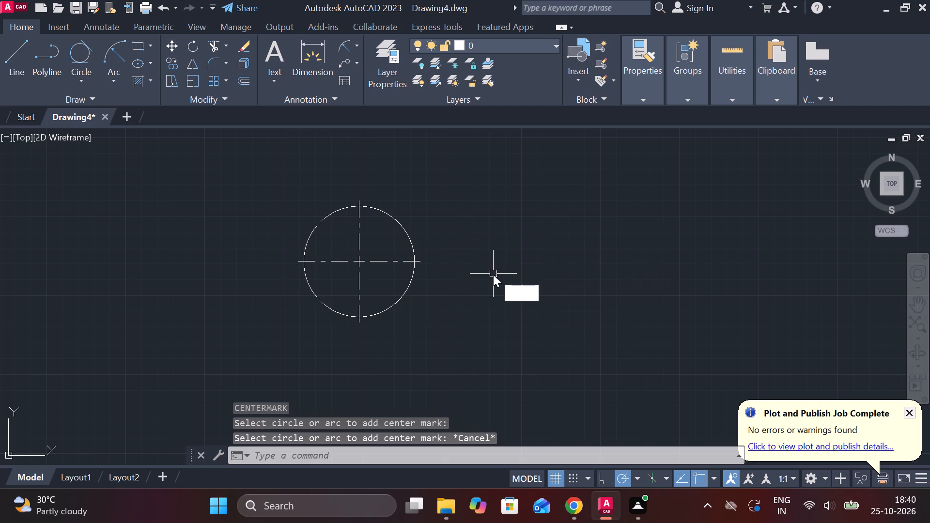
click(366, 264)
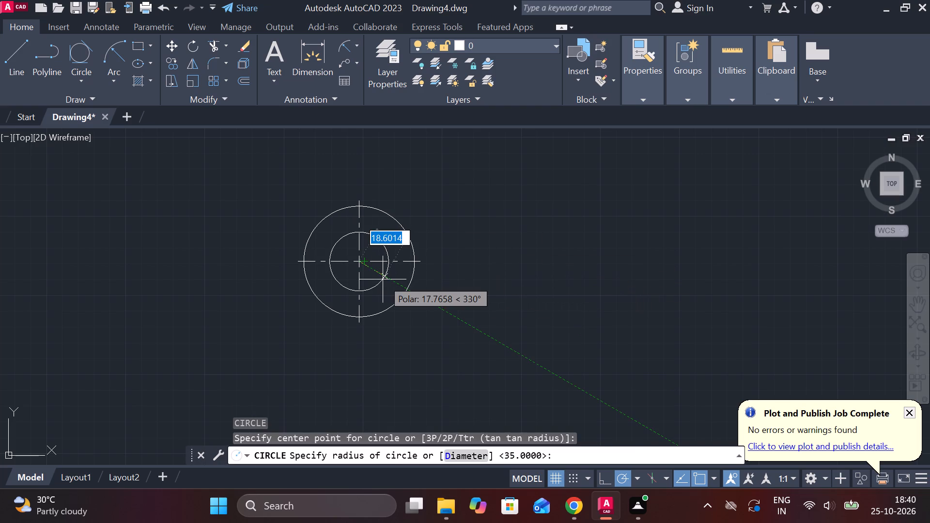
key(d)
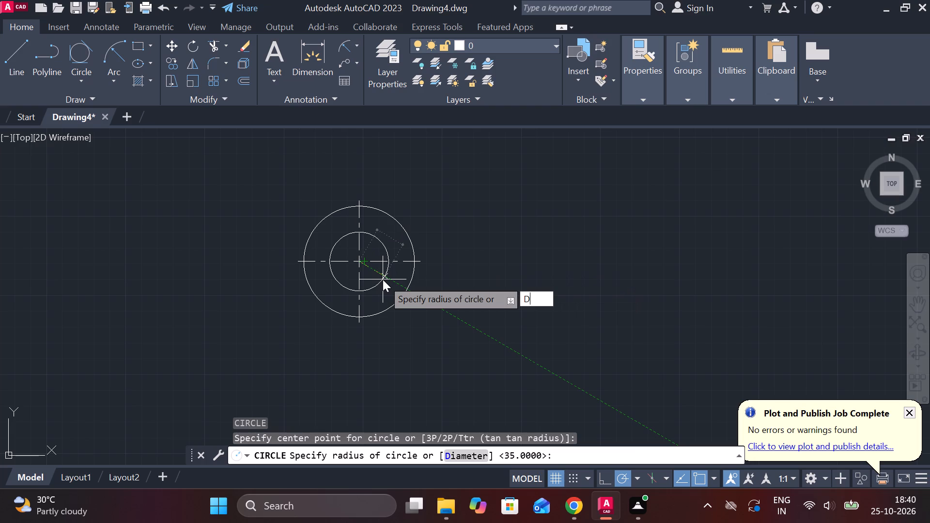
text(10])
key(Return)
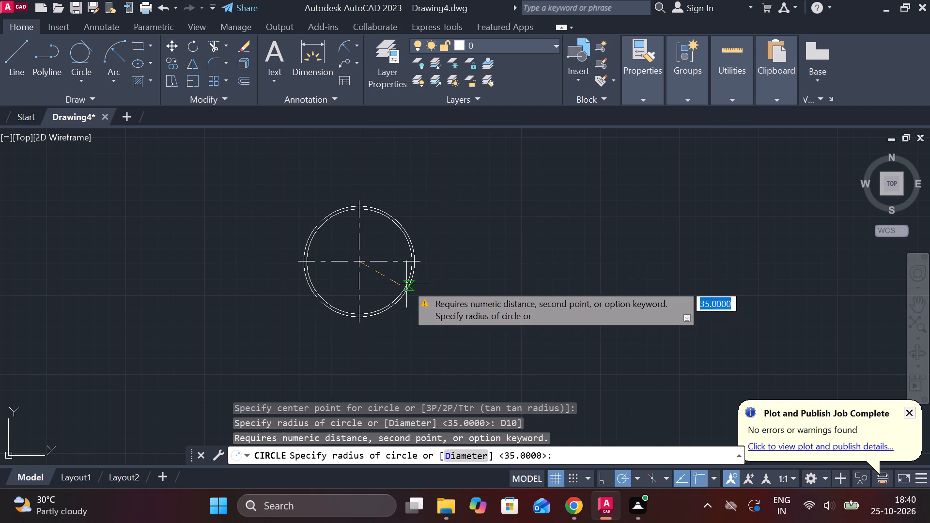
key(1)
key(0)
key(Return)
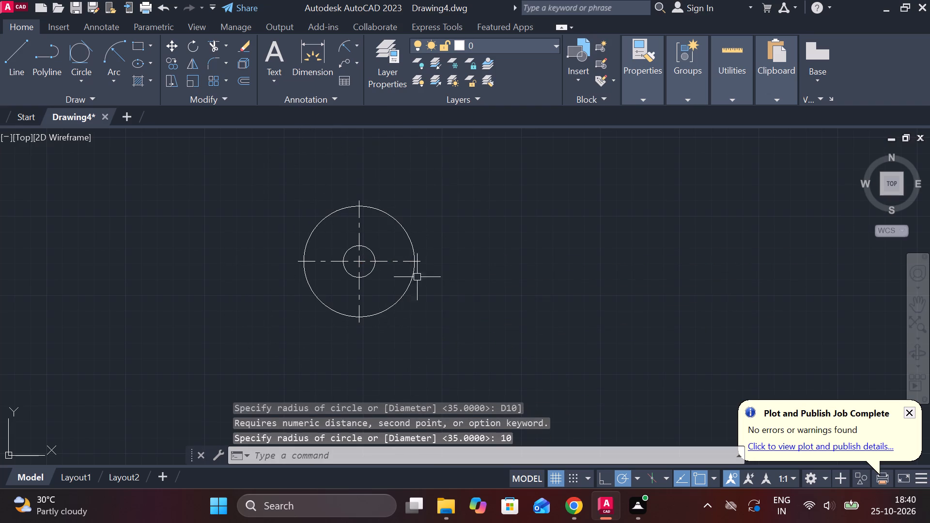
Extend the lower end of the center mark's vertical line straight down, well below the large circle.
scroll(351, 268, up, 2)
scroll(351, 267, down, 1)
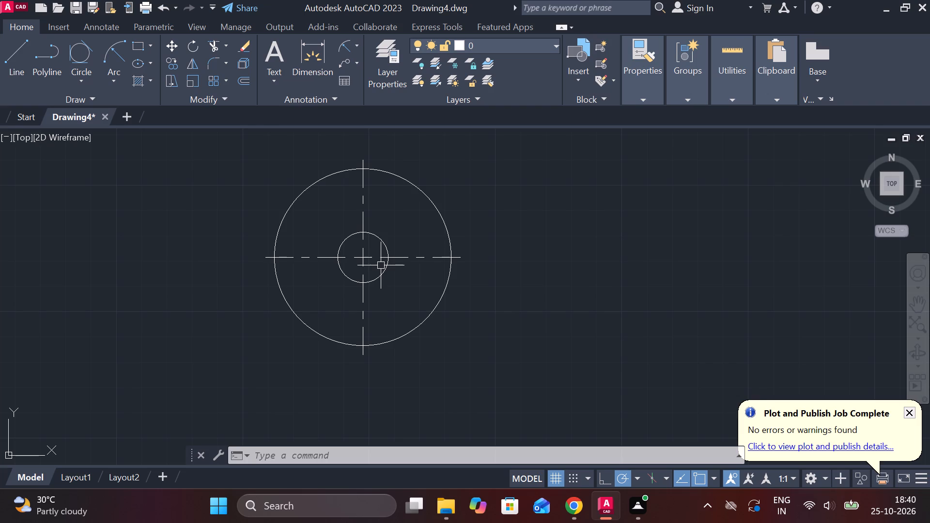
scroll(395, 264, up, 2)
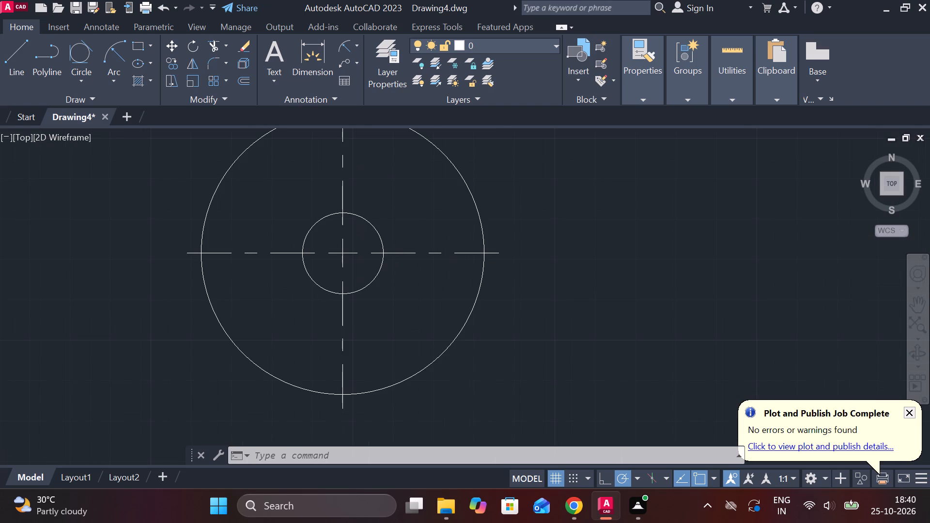
middle_drag(438, 257, 419, 275)
scroll(595, 266, down, 2)
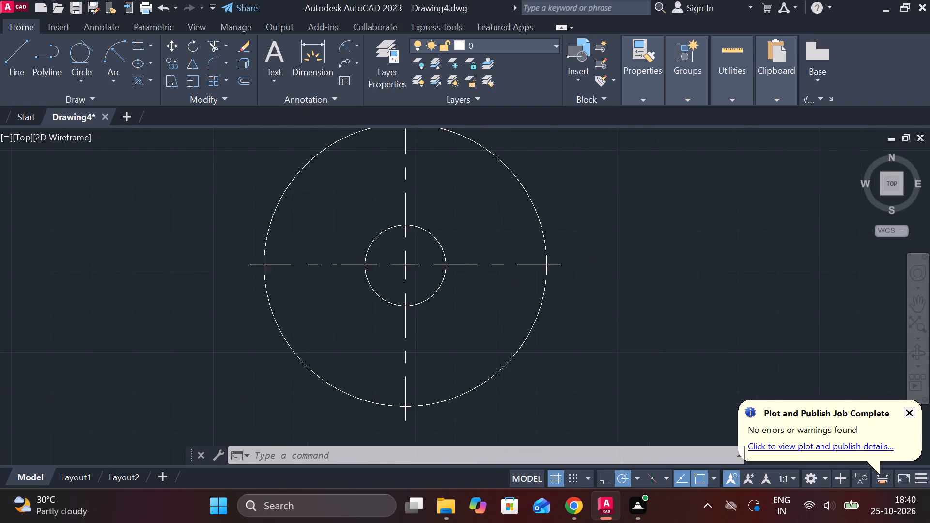
middle_drag(595, 266, 528, 270)
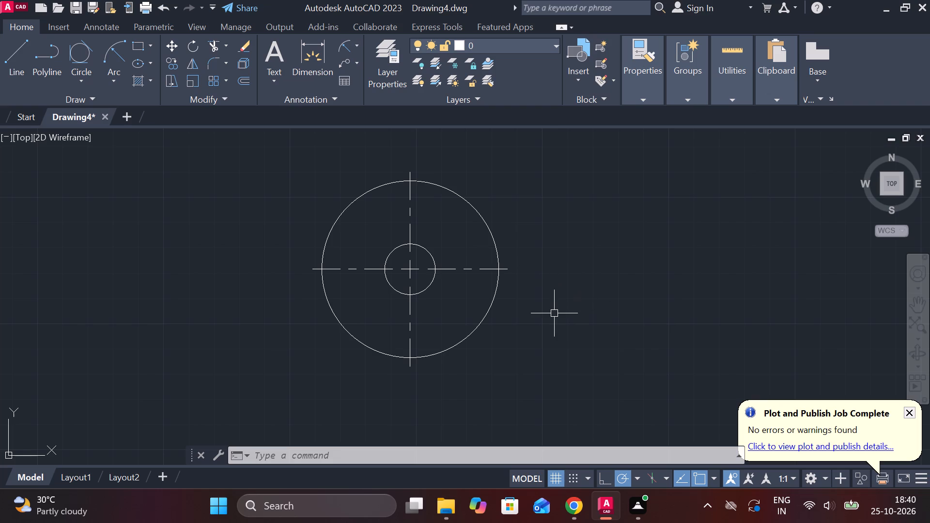
middle_drag(554, 313, 547, 232)
click(406, 253)
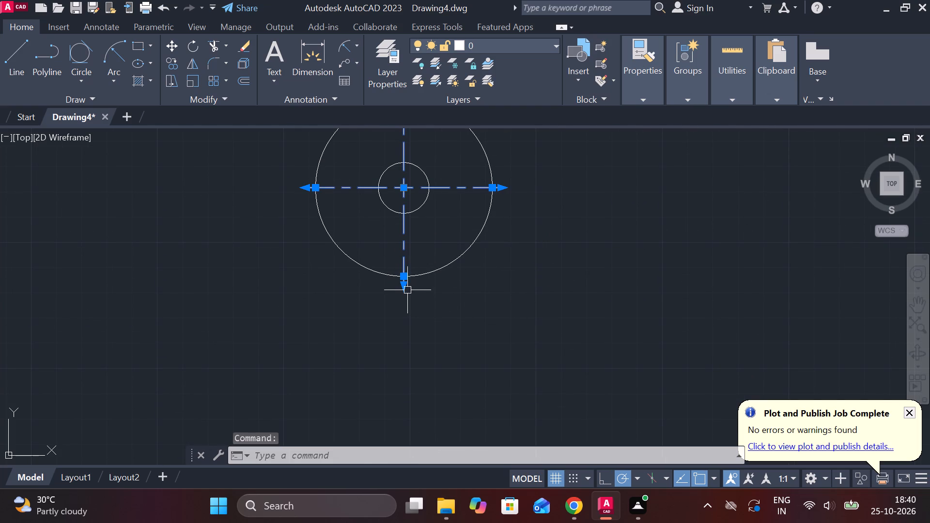
click(403, 288)
middle_drag(409, 349, 395, 270)
scroll(394, 266, down, 2)
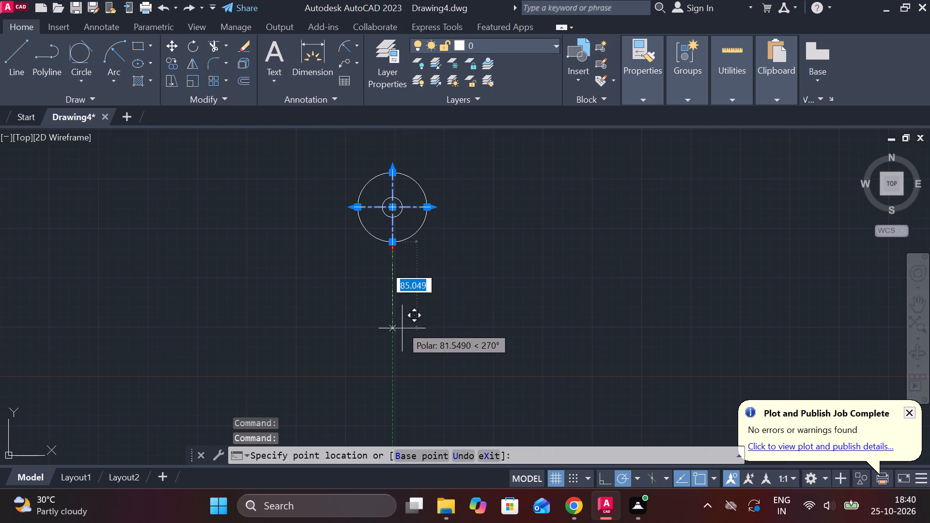
click(404, 332)
scroll(462, 227, up, 2)
key(Escape)
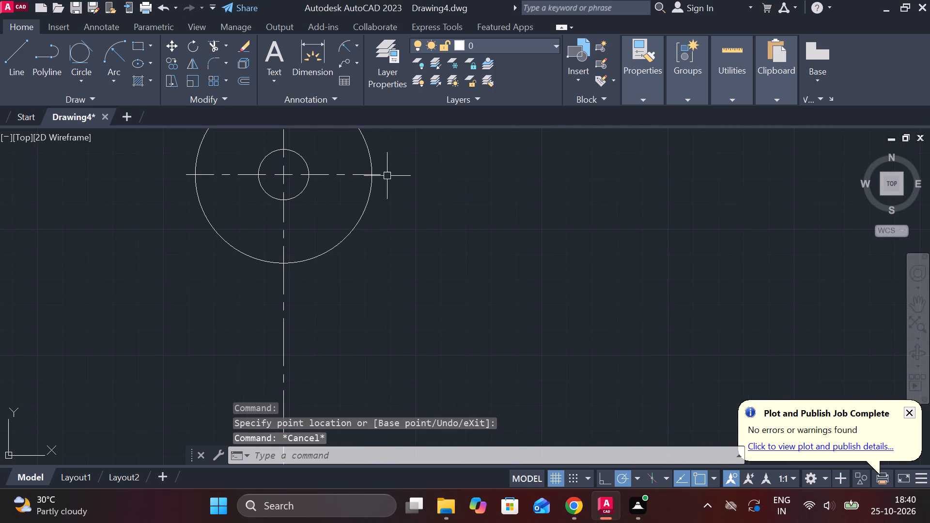
Extend the right end of the center mark's horizontal line outward beyond the large circle.
click(376, 174)
click(384, 173)
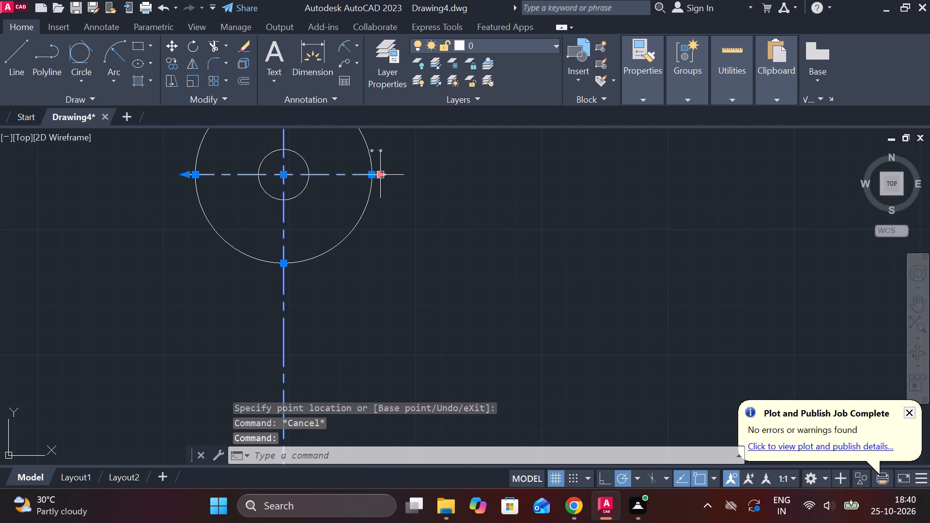
click(468, 172)
key(Escape)
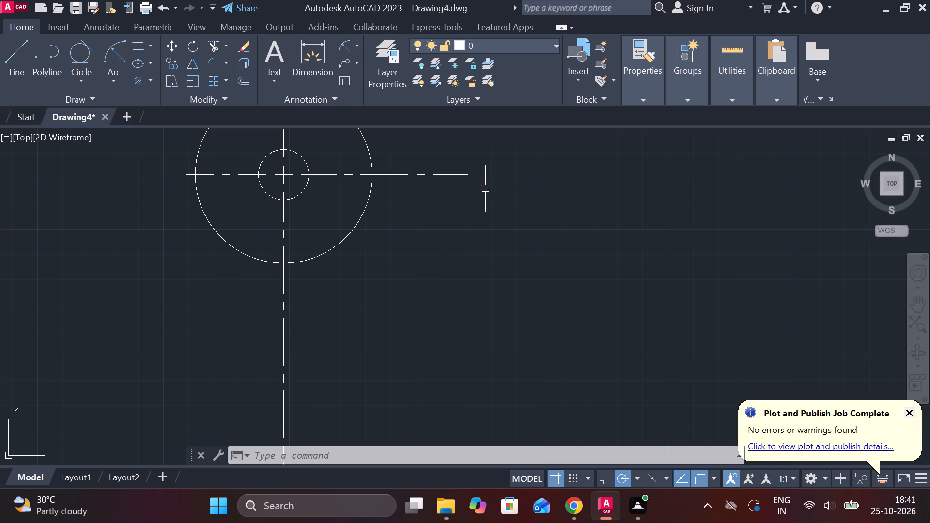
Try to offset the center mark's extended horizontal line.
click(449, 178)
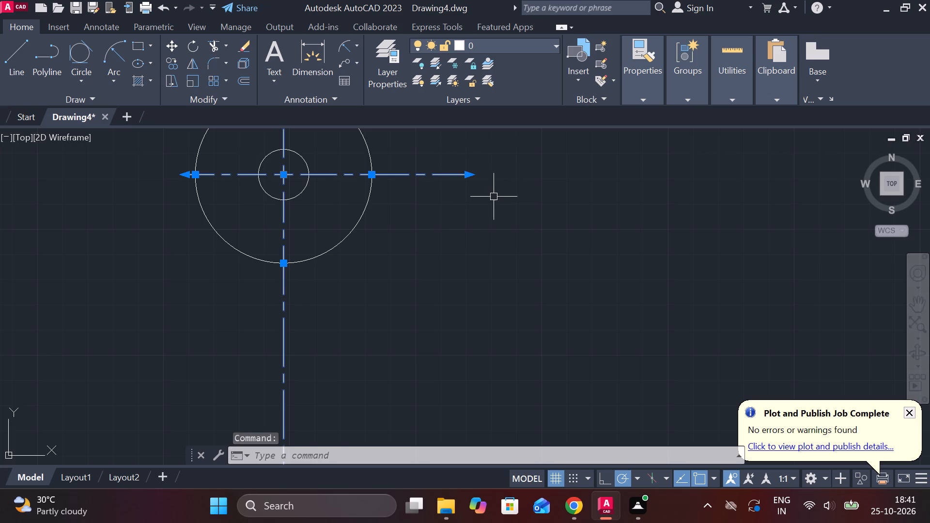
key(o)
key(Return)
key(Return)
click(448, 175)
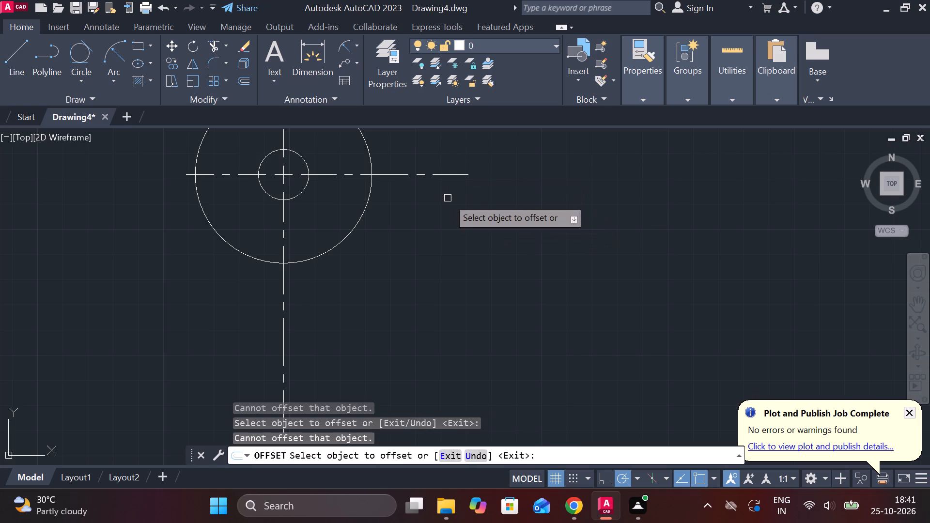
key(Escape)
Draw a vertical line 104 long straight down from the center of the concentric circles.
key(l)
key(Return)
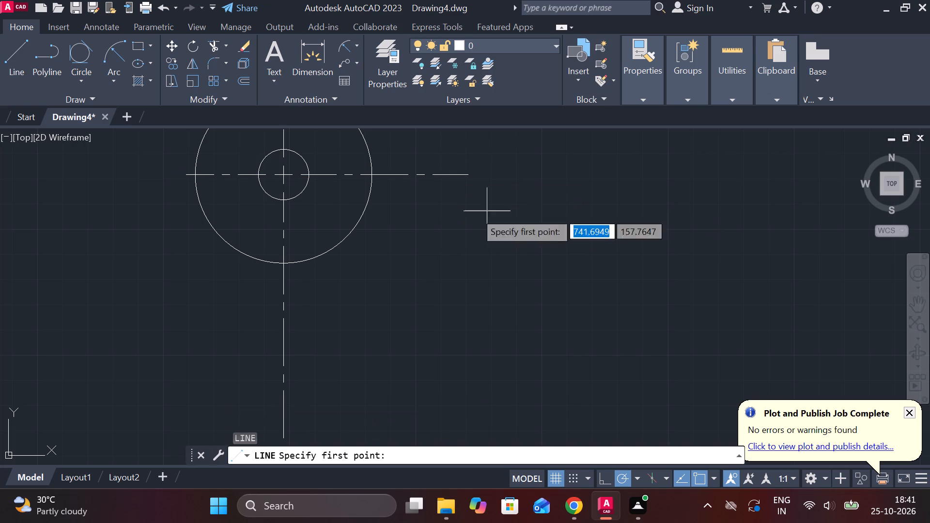
click(282, 177)
scroll(285, 217, down, 4)
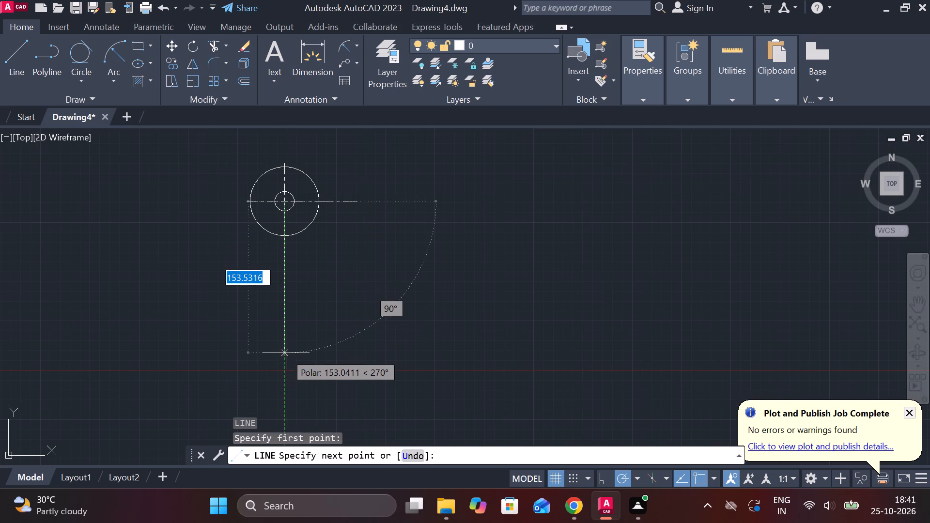
text(10)
key(4)
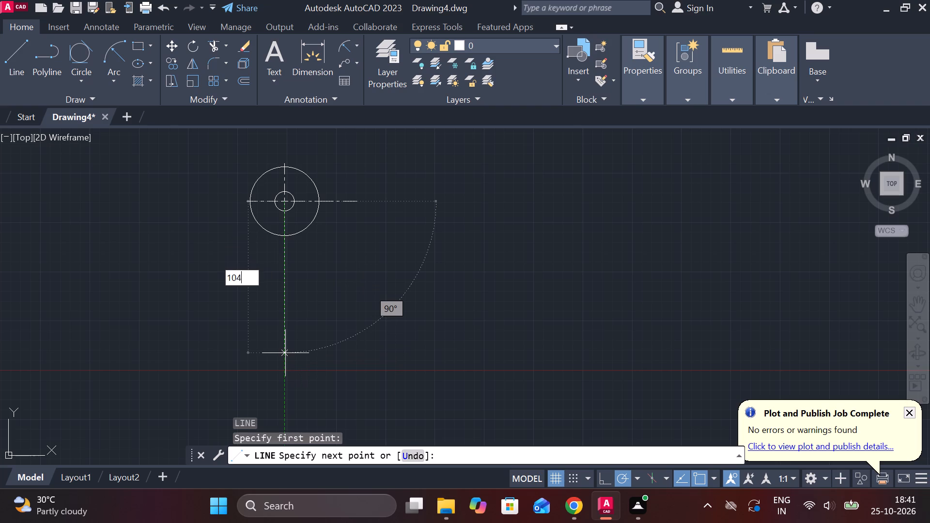
key(Return)
Continue from the vertical line's lower end with a horizontal line 27 long to the right.
scroll(310, 228, up, 1)
middle_drag(295, 263, 325, 235)
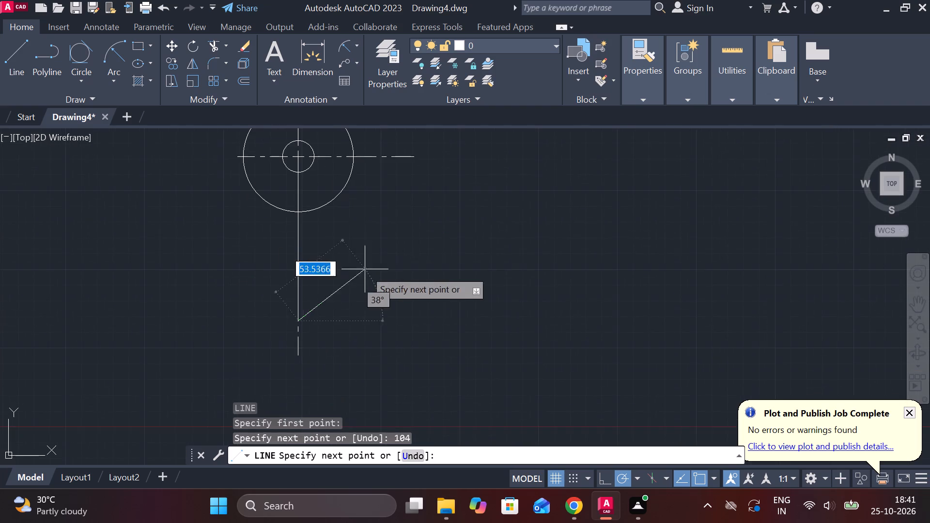
middle_drag(361, 298, 396, 212)
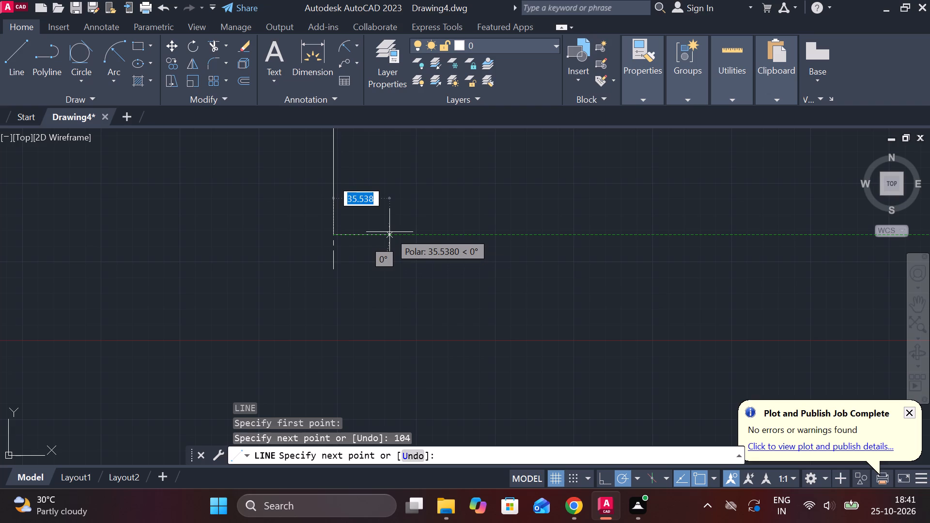
key(2)
key(7)
key(Return)
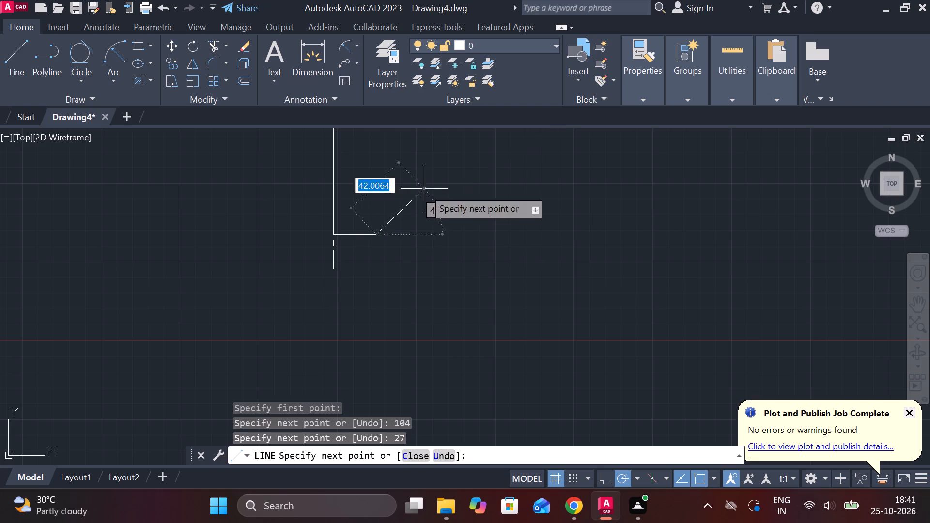
scroll(418, 228, up, 2)
middle_drag(416, 229, 505, 232)
key(Escape)
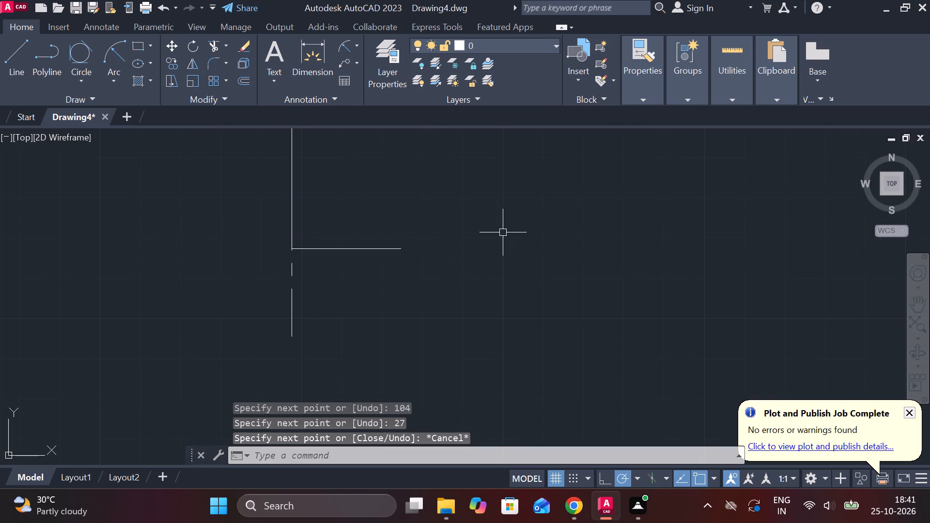
Complete a 54 by 8 rectangle with lines 27 left from the vertical line's lower end, 8 down, 54 right and back up to the 27 line's end.
key(l)
key(Return)
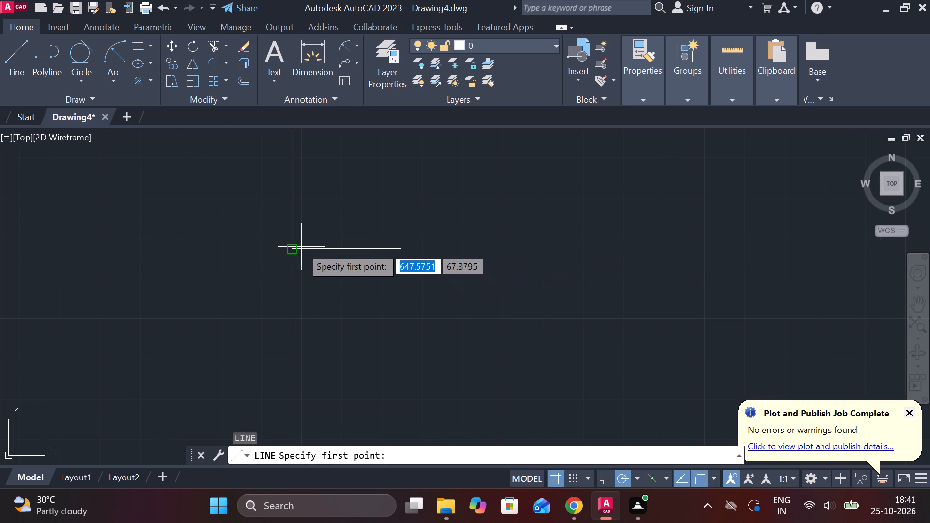
click(299, 247)
text(27)
key(Return)
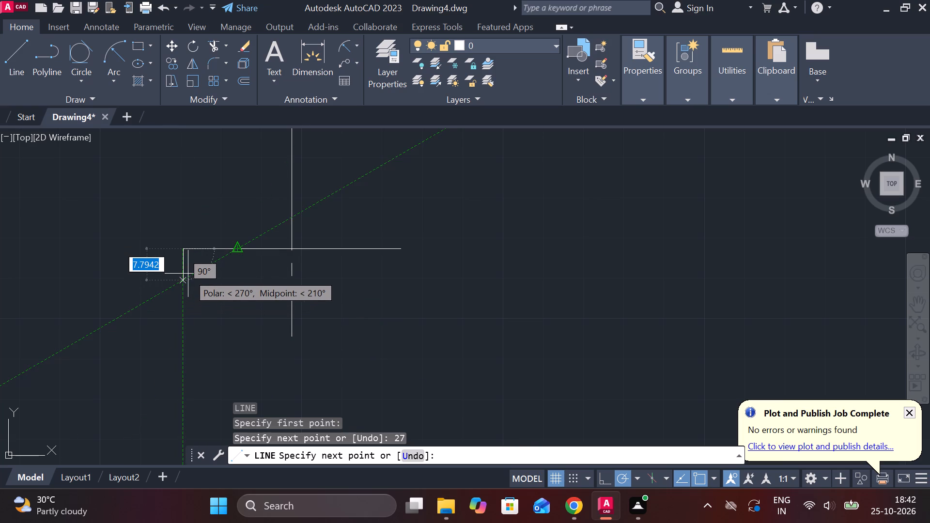
key(8)
key(Return)
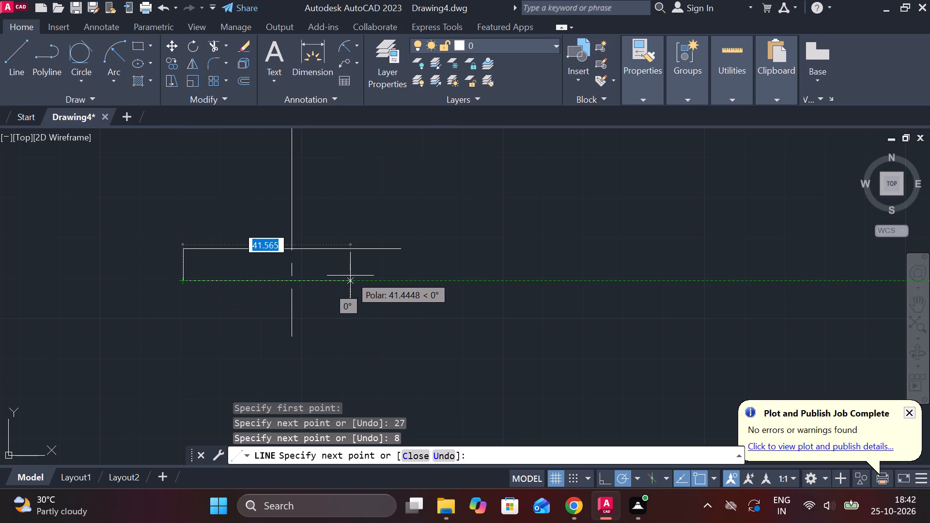
text(54)
key(space)
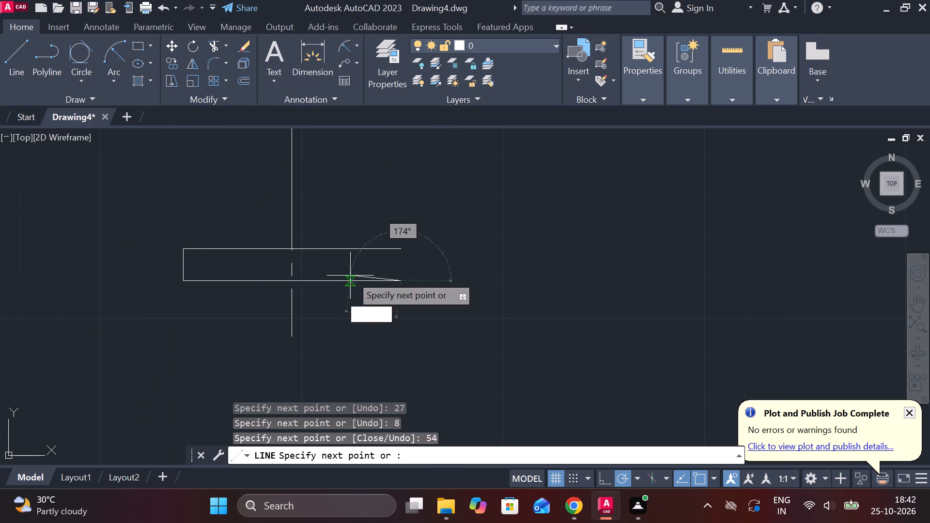
click(403, 246)
key(Escape)
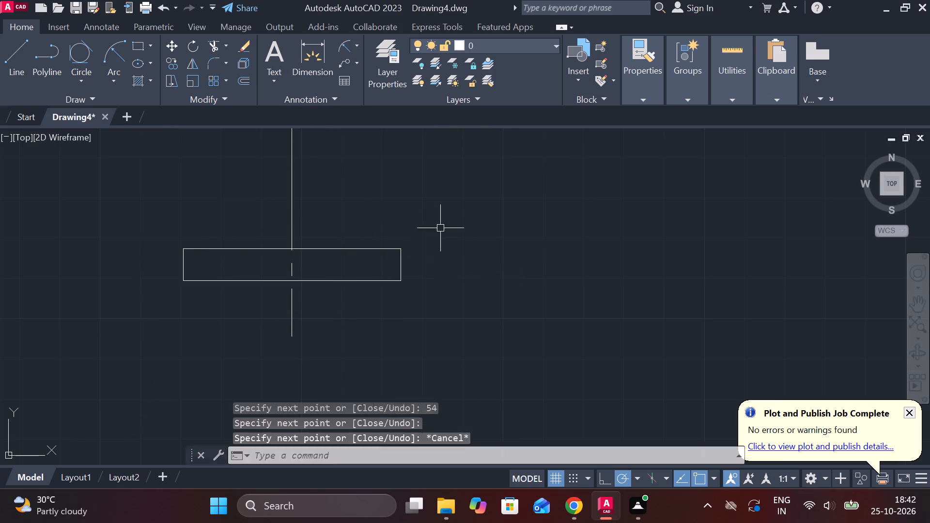
Erase the 104 long vertical line between the circles' center and the rectangle.
click(293, 208)
text(E)
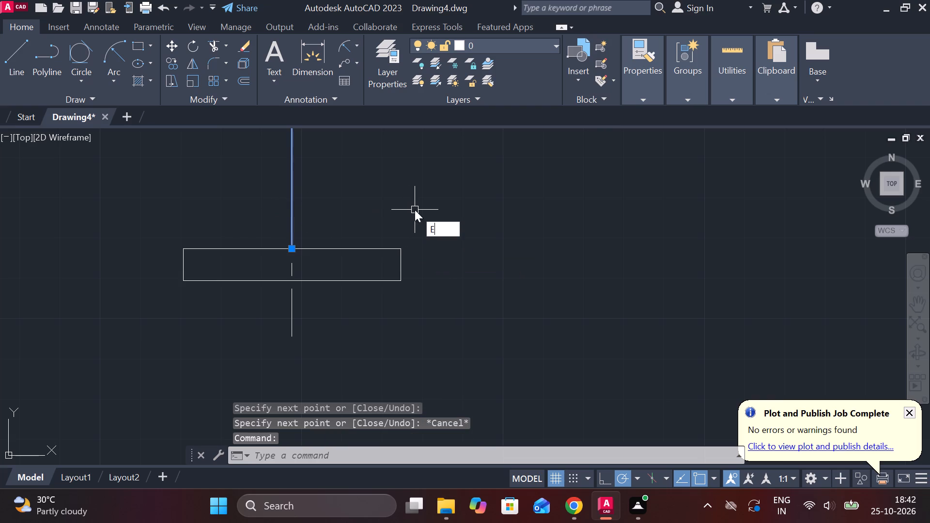
key(space)
Draw a circle tangent to three sides inside each end of the 54 by 8 rectangle.
click(75, 55)
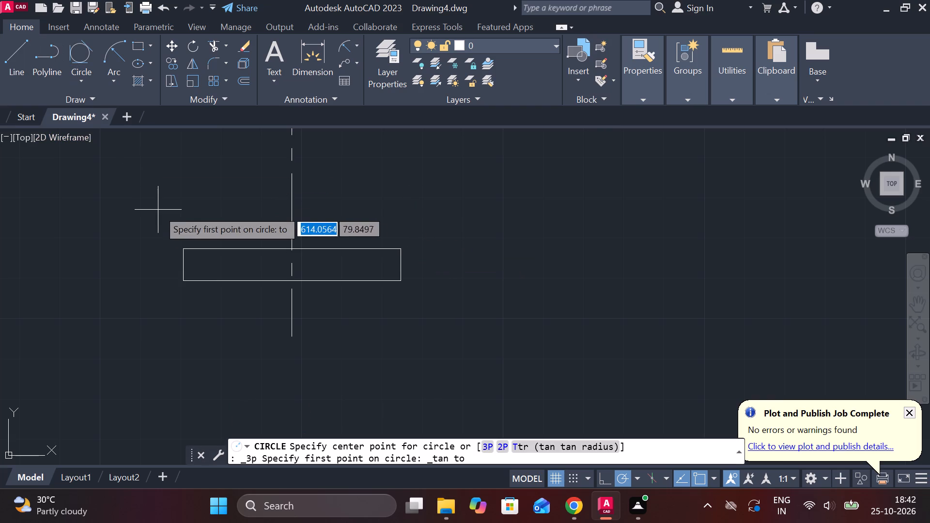
click(195, 246)
click(184, 267)
click(197, 280)
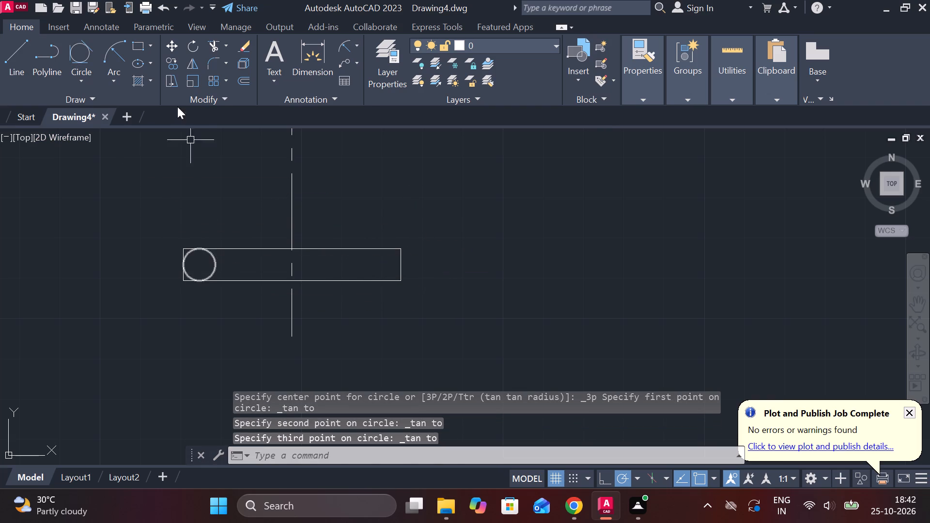
click(71, 52)
click(366, 243)
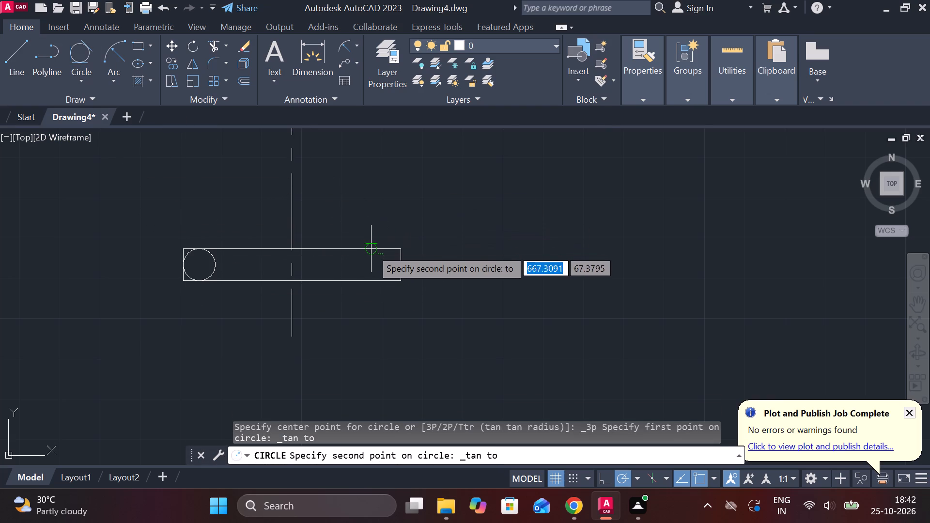
click(398, 254)
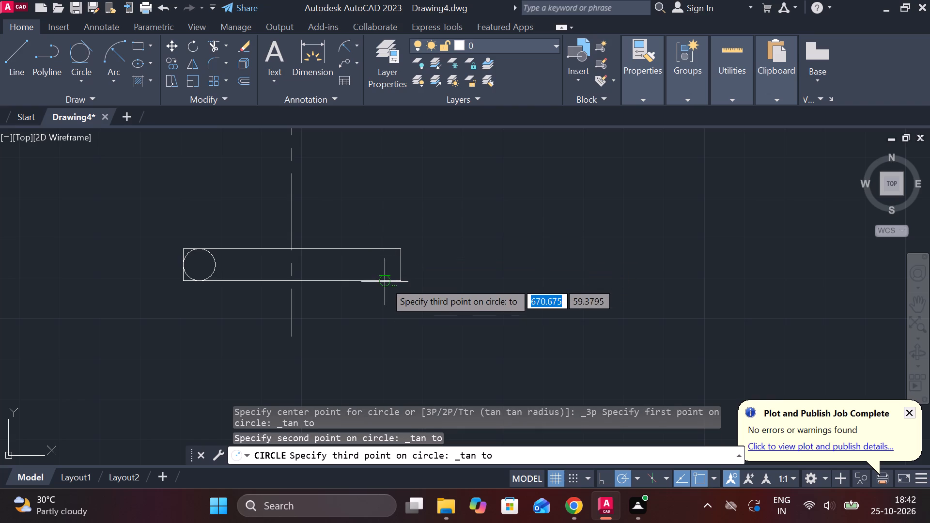
click(385, 282)
key(Escape)
Trim the rectangle's left corners and the inner half of the left circle to form a rounded slot end.
text(TR)
key(space)
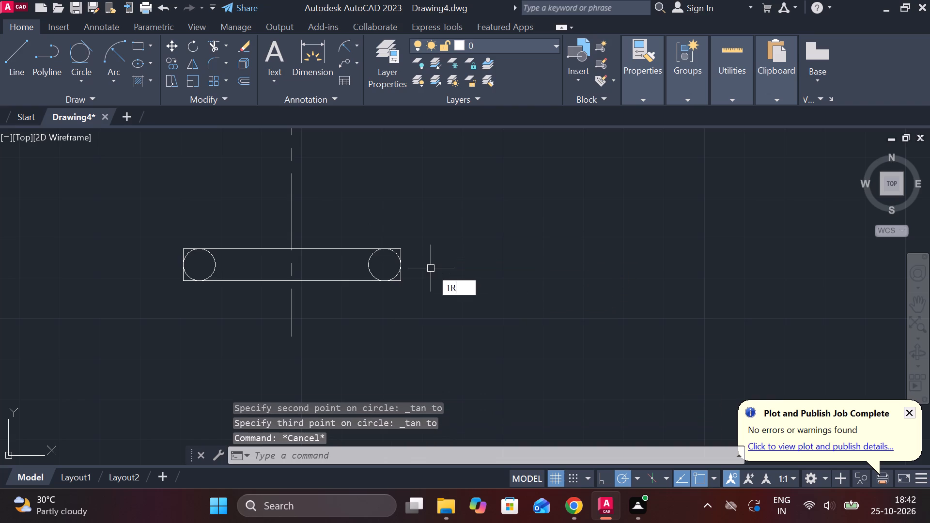
scroll(171, 247, up, 3)
click(224, 254)
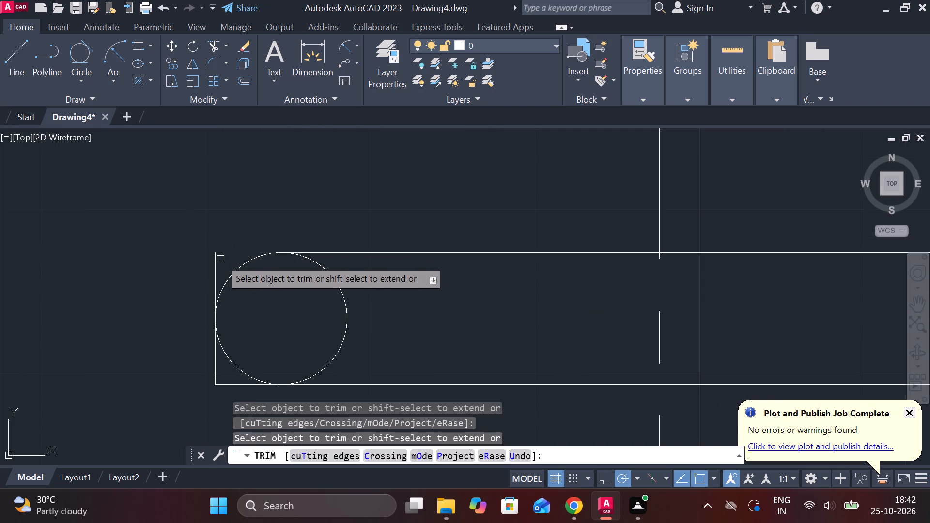
click(217, 259)
click(218, 368)
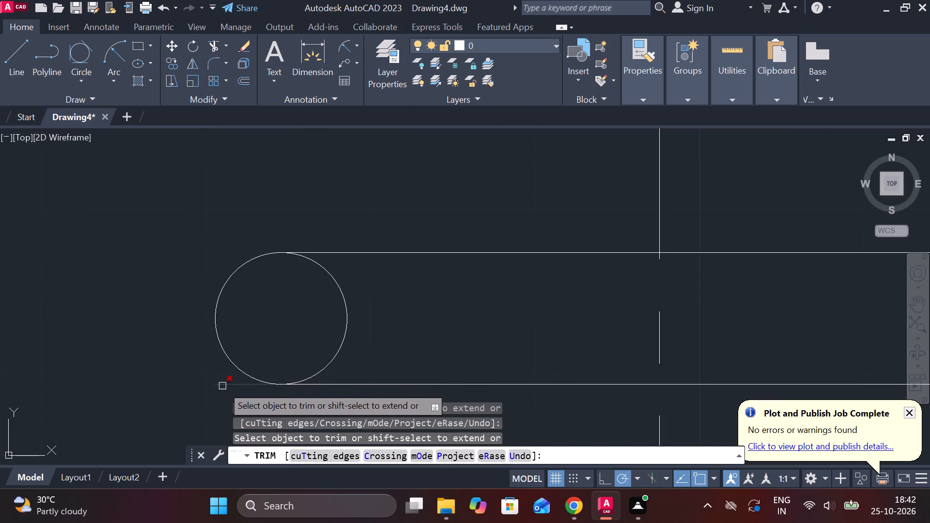
click(222, 386)
drag(324, 324, 376, 324)
Trim the inner half of the right circle and the rectangle's right corners to form the slot's other rounded end.
scroll(382, 323, down, 3)
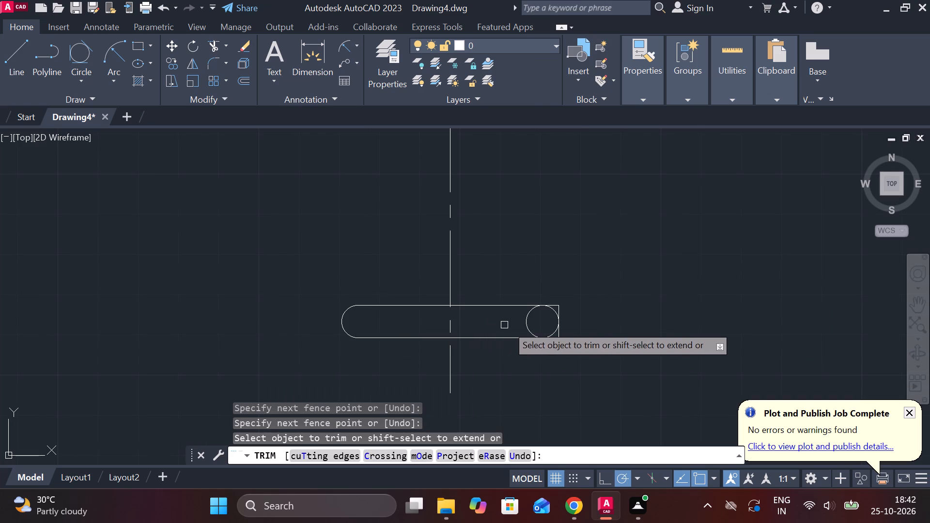
click(526, 325)
scroll(544, 315, up, 3)
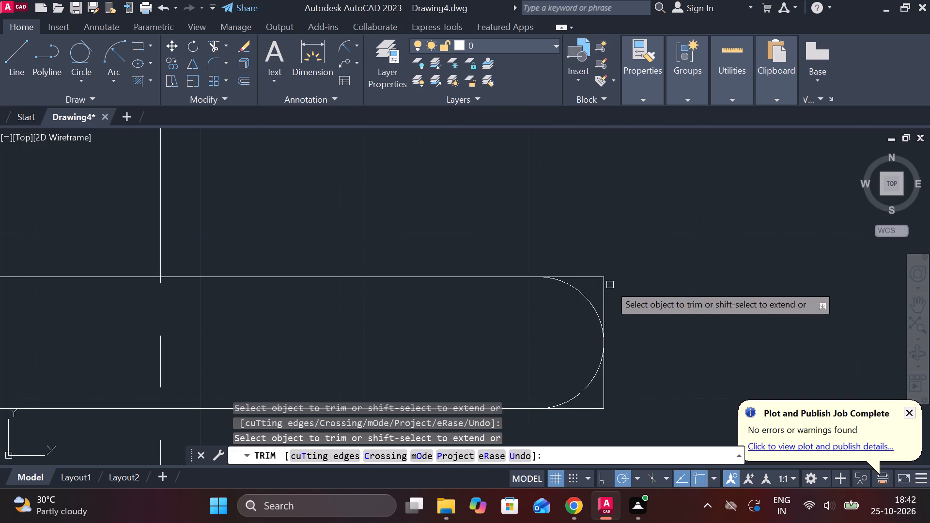
click(610, 285)
click(594, 277)
drag(604, 377, 604, 383)
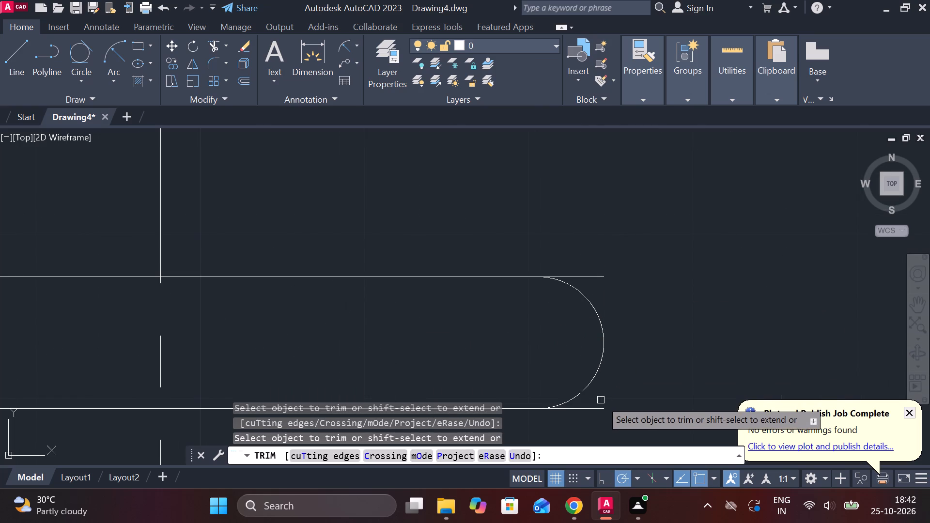
click(597, 408)
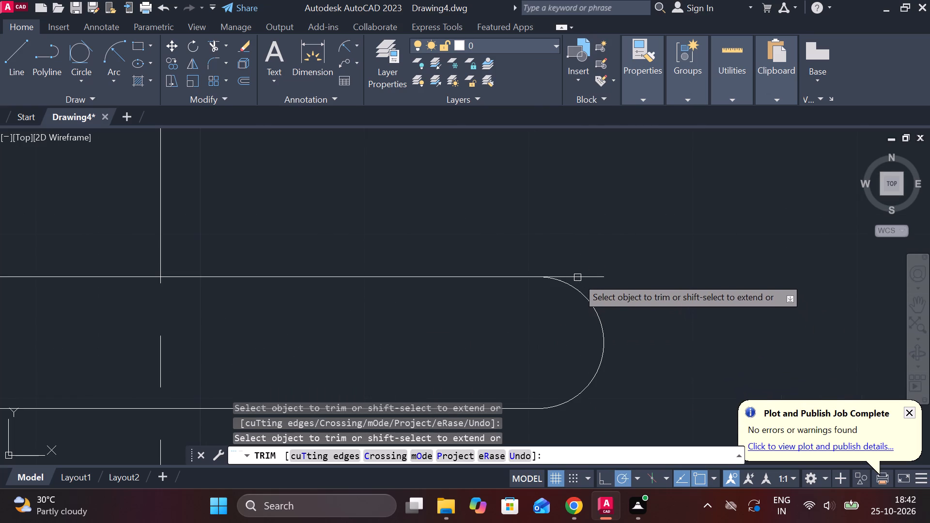
click(577, 275)
scroll(587, 257, down, 3)
middle_drag(619, 277, 446, 253)
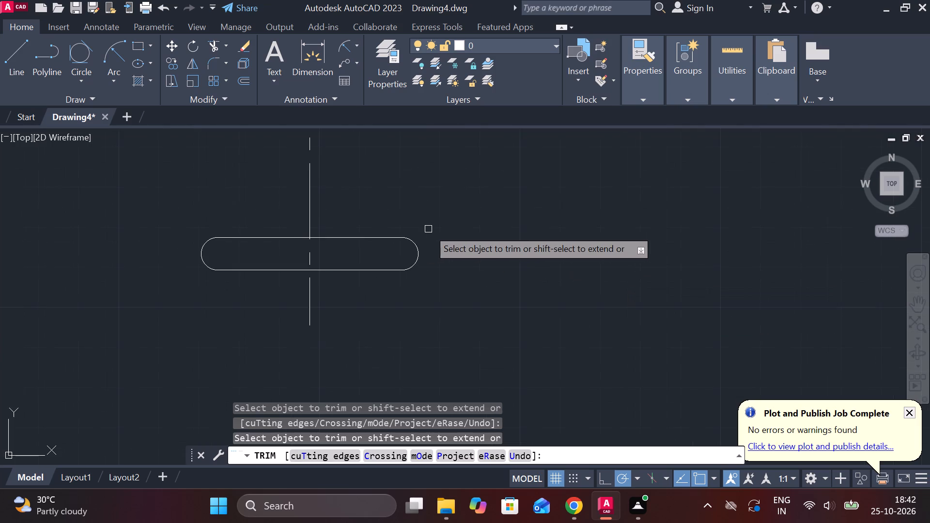
scroll(428, 229, down, 1)
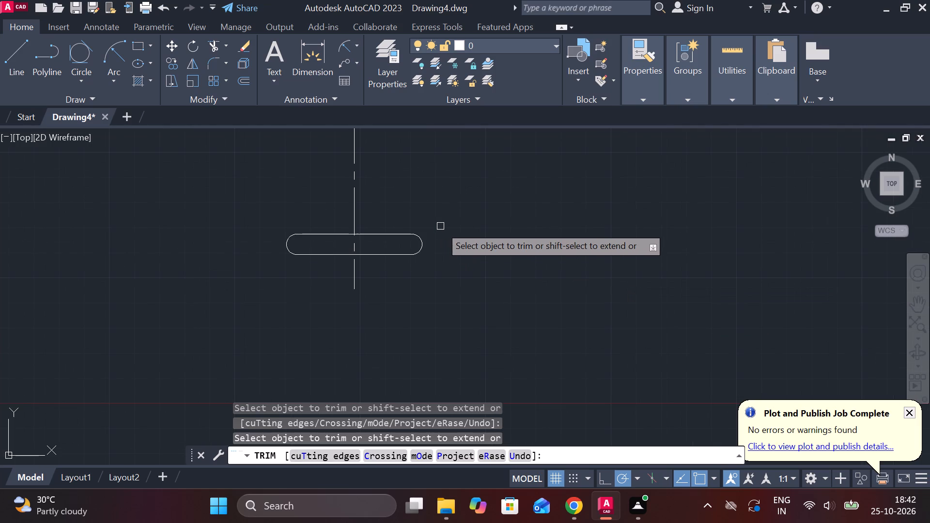
scroll(440, 226, down, 1)
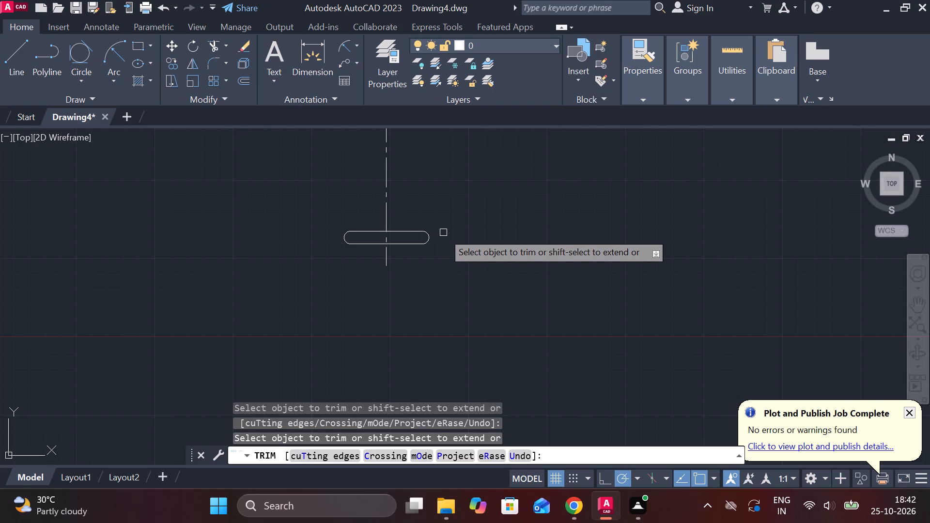
scroll(443, 232, down, 1)
middle_drag(444, 231, 431, 254)
scroll(454, 221, up, 2)
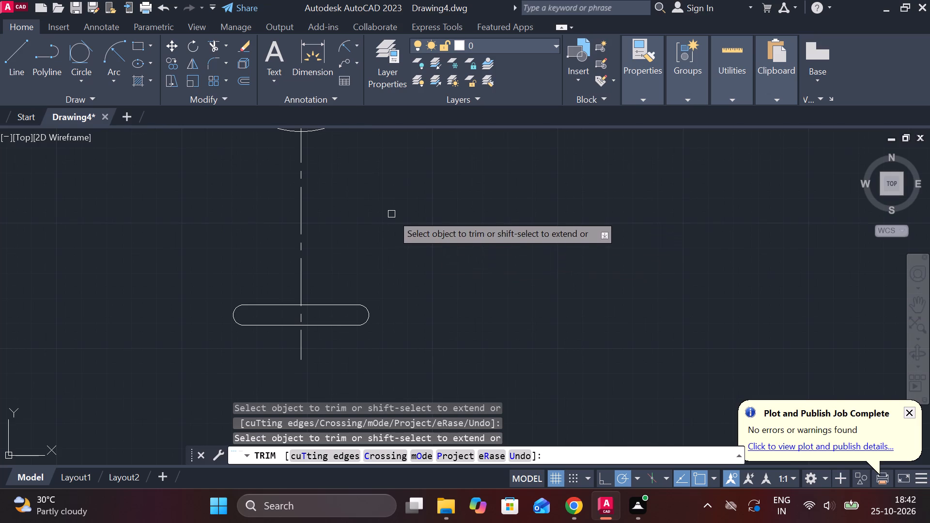
key(Escape)
Draw a line 104 down from the horizontal centerline just right of the large circle, continuing about 116 left along the slot's top edge.
key(l)
key(Return)
scroll(499, 215, down, 1)
middle_drag(480, 215, 482, 234)
middle_drag(468, 208, 473, 250)
click(454, 170)
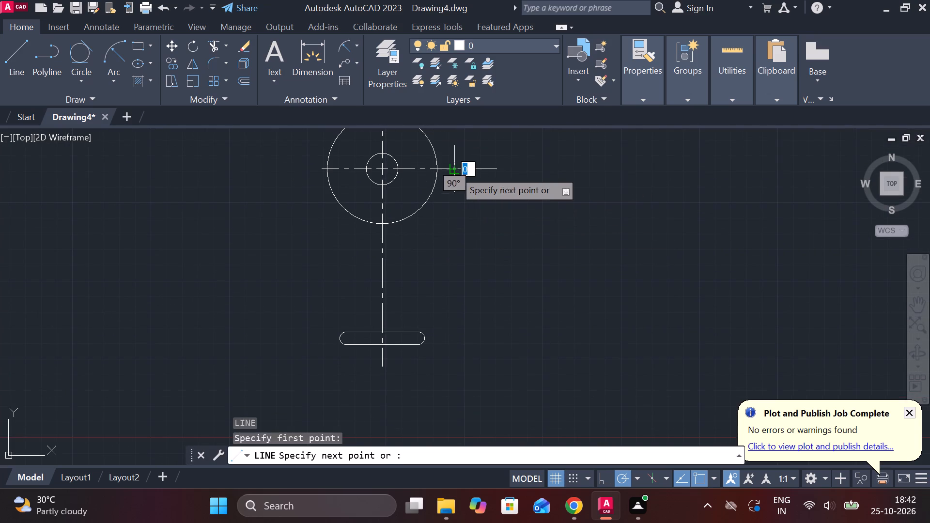
key(1)
key(0)
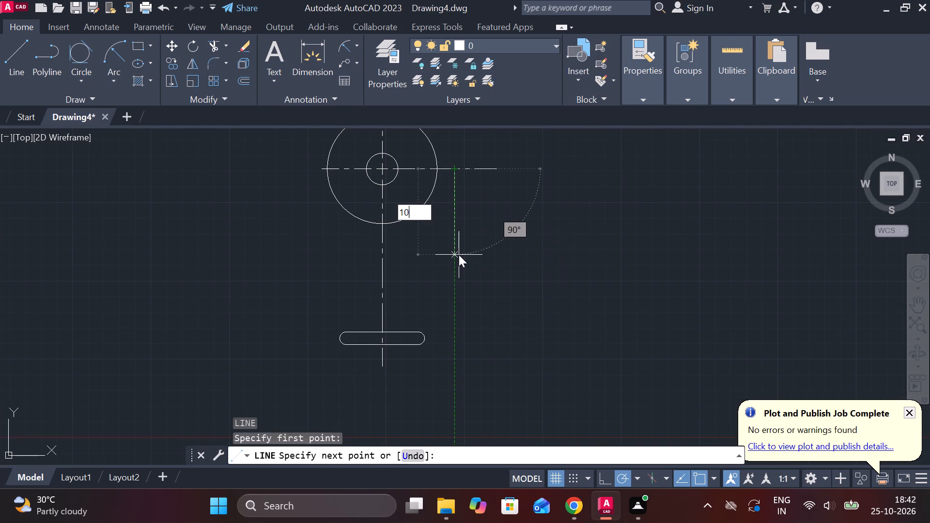
key(4)
key(Return)
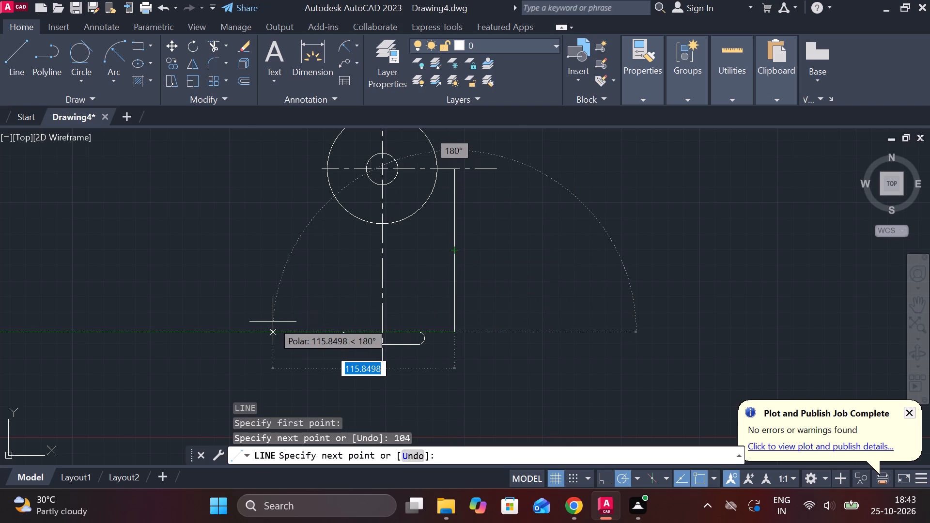
click(272, 321)
key(Escape)
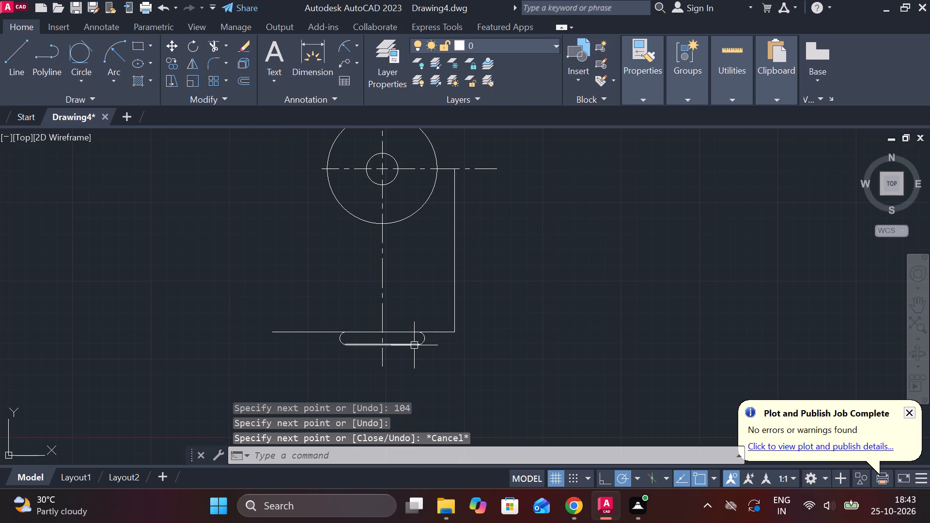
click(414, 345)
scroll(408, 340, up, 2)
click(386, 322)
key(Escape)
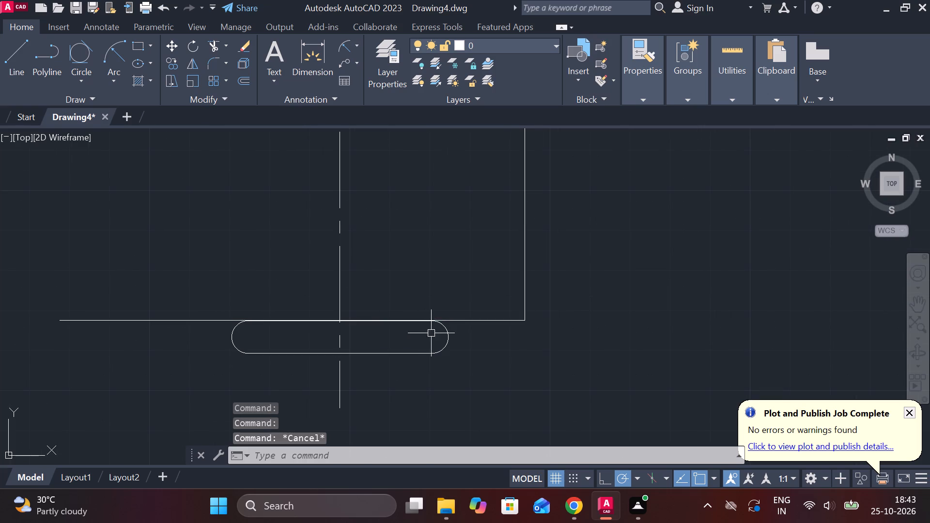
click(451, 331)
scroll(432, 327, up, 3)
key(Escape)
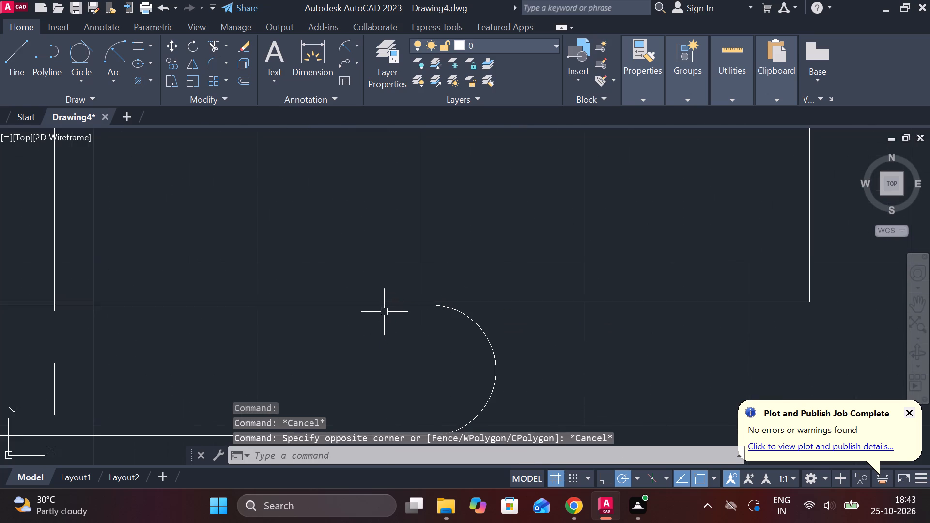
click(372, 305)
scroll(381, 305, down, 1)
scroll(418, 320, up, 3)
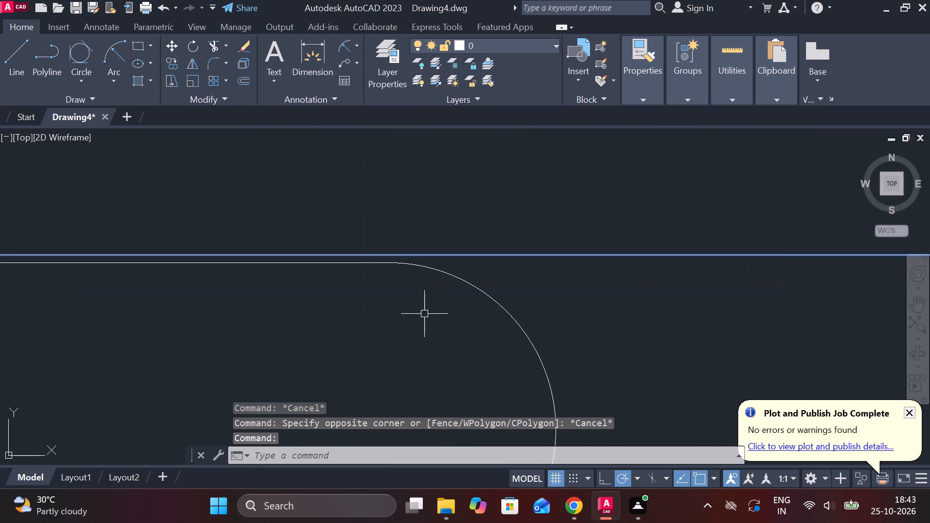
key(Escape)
Join the slot's two rounded ends, its bottom edge and the right half of its top edge into one polyline.
click(386, 266)
click(354, 266)
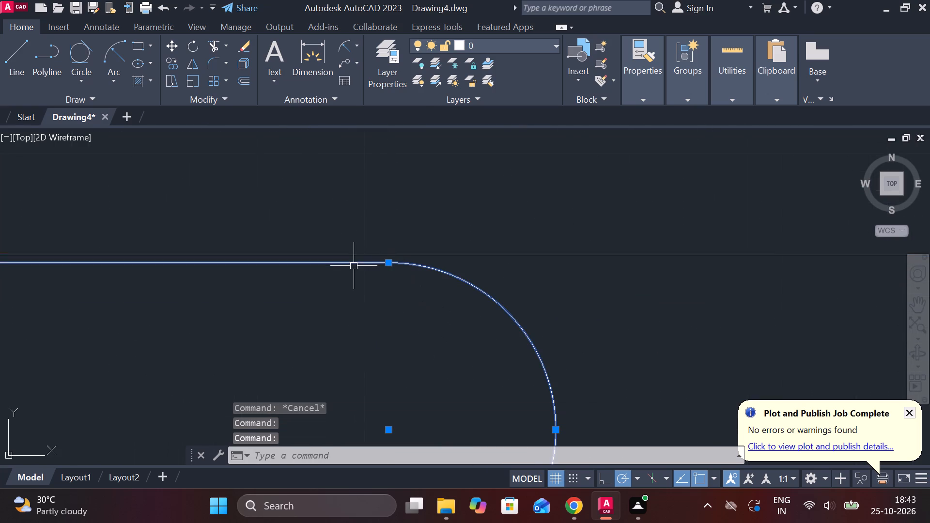
scroll(382, 266, down, 3)
scroll(279, 316, down, 3)
click(185, 316)
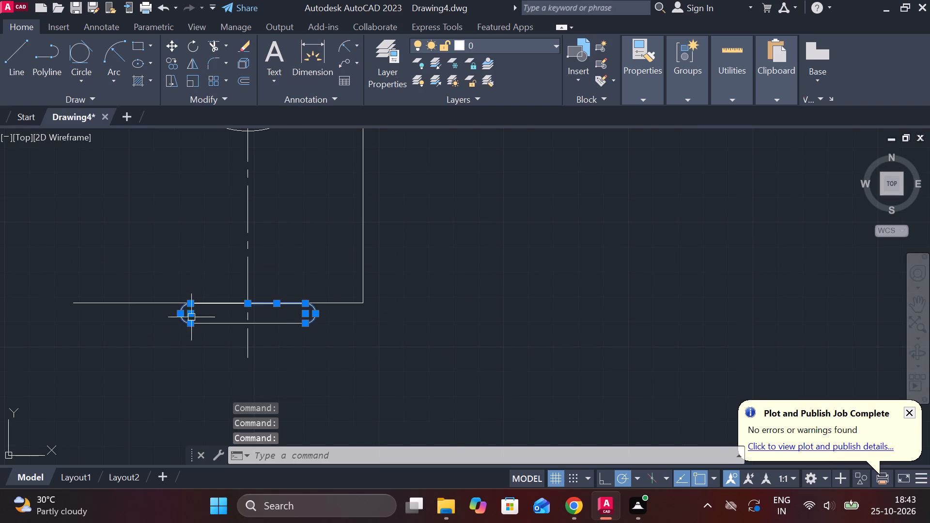
scroll(300, 324, up, 3)
click(279, 330)
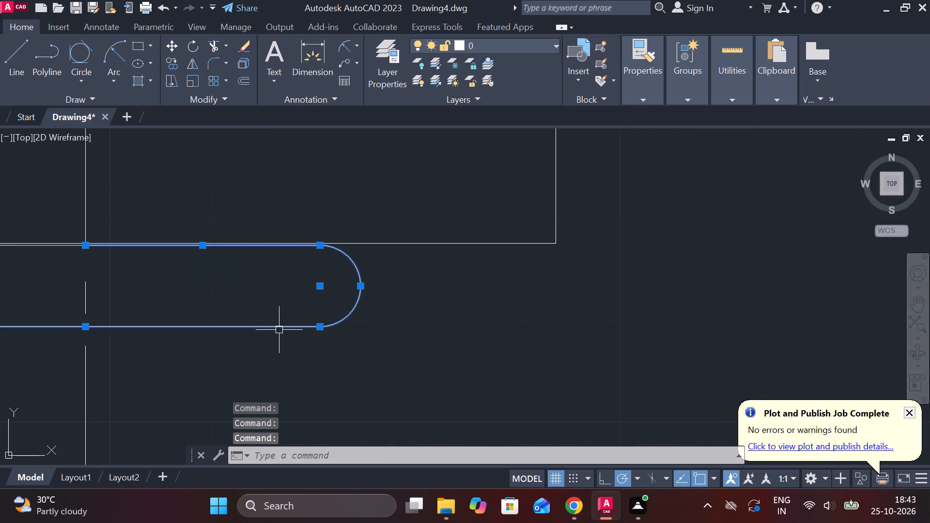
key(j)
key(Return)
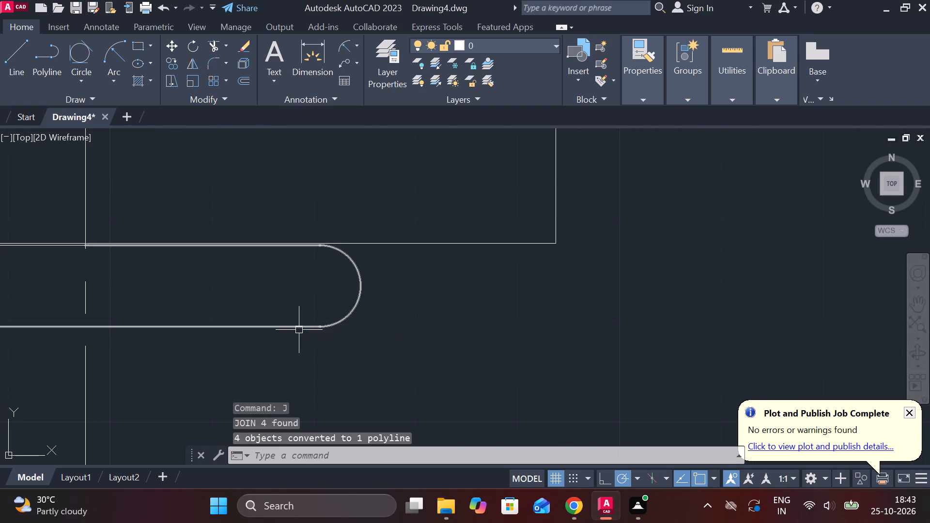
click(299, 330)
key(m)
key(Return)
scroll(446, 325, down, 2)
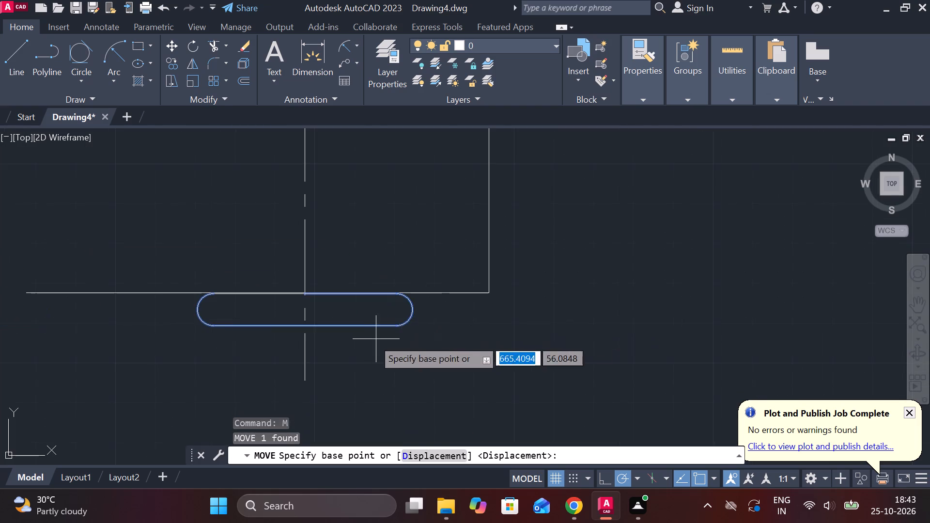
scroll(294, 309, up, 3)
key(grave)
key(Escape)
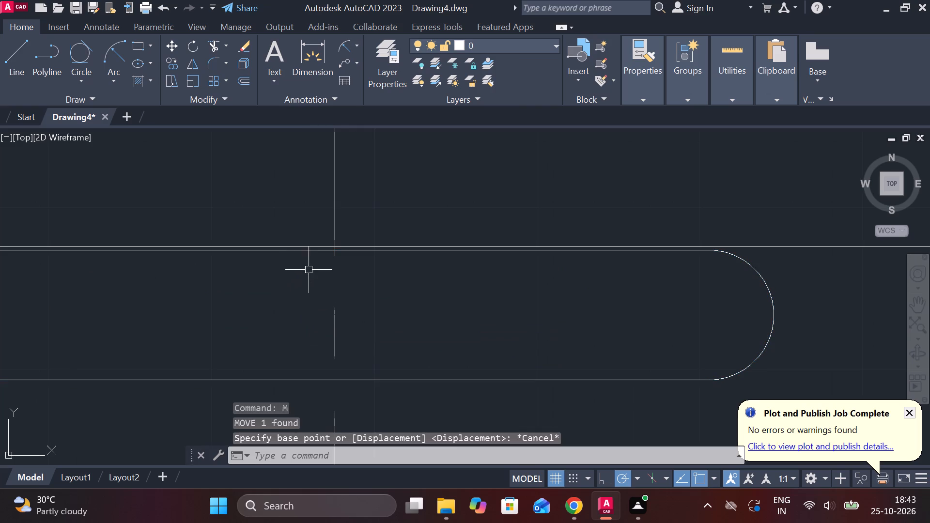
Join the remaining left half of the slot's top edge to the slot polyline.
click(300, 252)
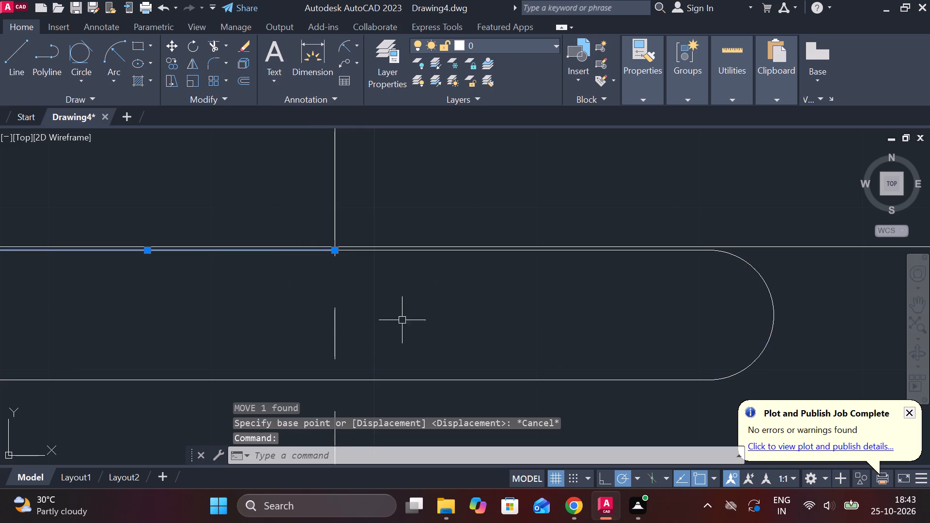
click(377, 380)
key(j)
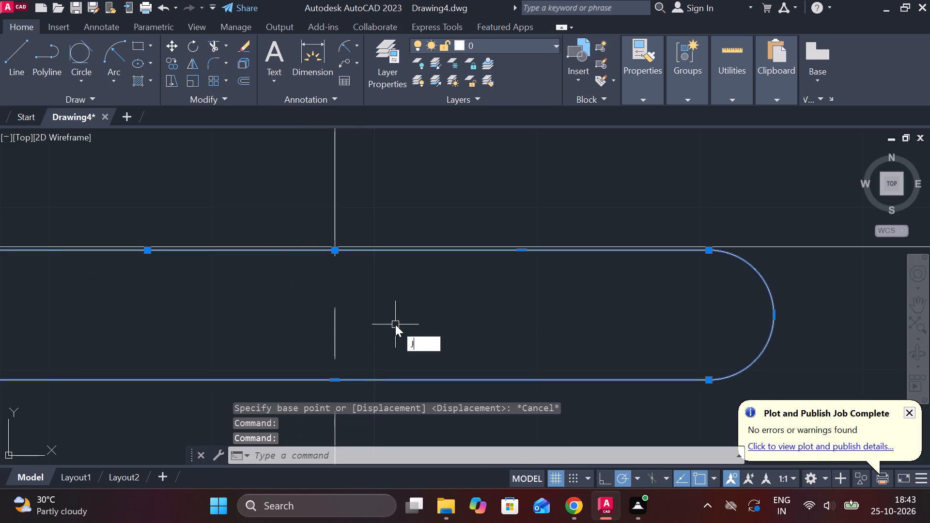
key(Return)
Move the joined slot off the centerline into the empty space to the right of the vertical reference line.
scroll(400, 324, down, 3)
middle_drag(471, 245, 474, 336)
middle_drag(462, 241, 490, 381)
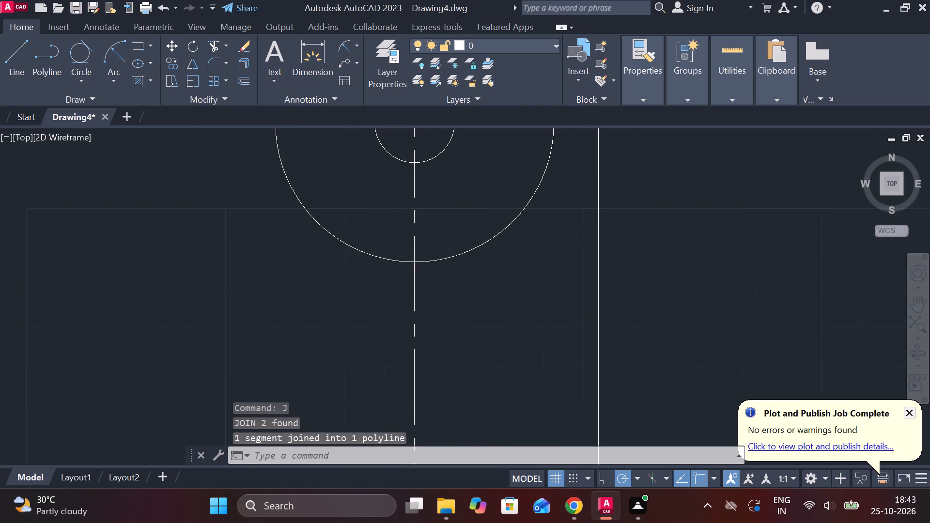
middle_drag(460, 263, 458, 297)
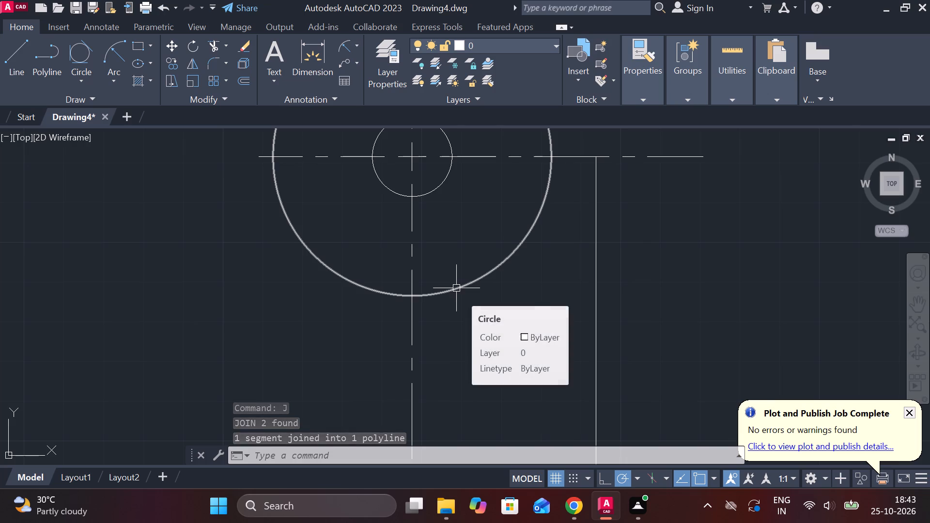
scroll(456, 288, down, 3)
middle_drag(474, 309, 451, 275)
scroll(443, 307, up, 3)
middle_drag(451, 354, 439, 298)
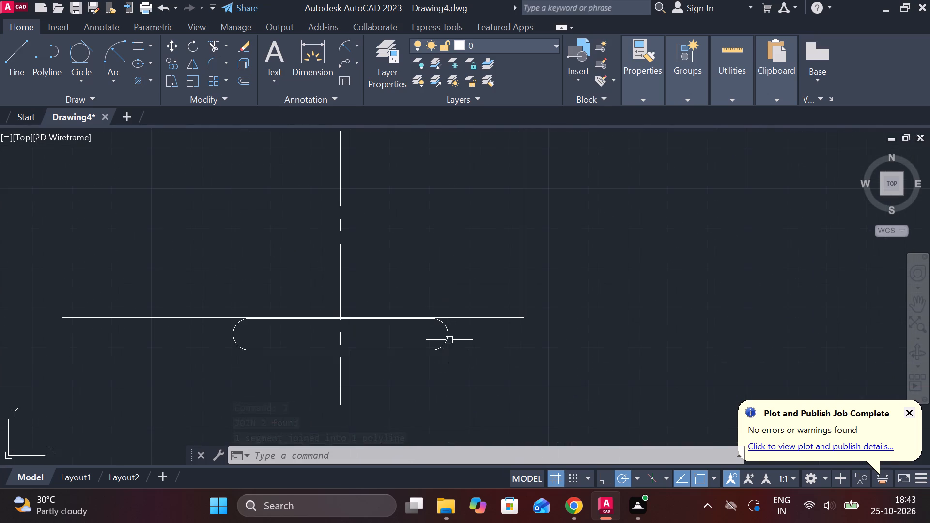
key(Escape)
click(431, 349)
key(m)
key(Return)
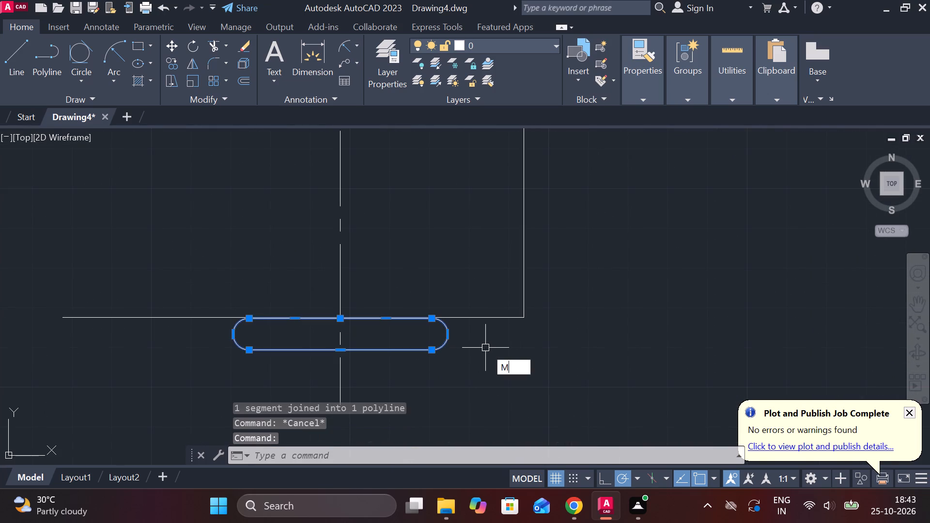
click(485, 348)
click(847, 287)
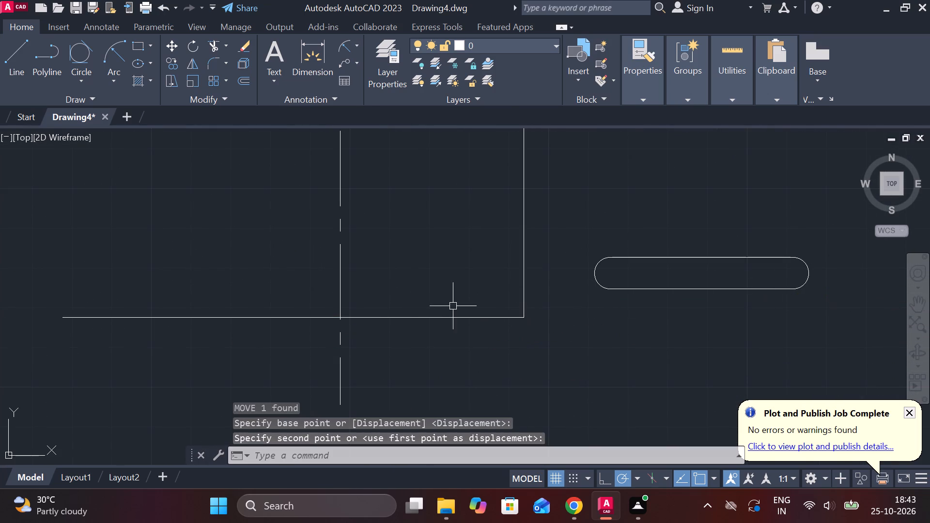
From the centerline's intersection with the horizontal reference line, draw lines 22.5 left, 58 up, and horizontally right past the centerline.
scroll(442, 307, down, 1)
middle_drag(437, 312, 467, 305)
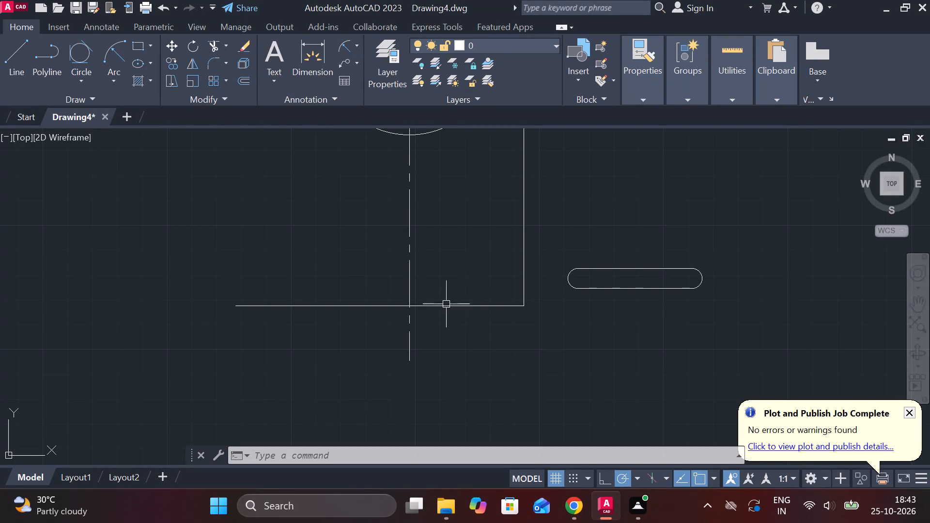
key(l)
key(Return)
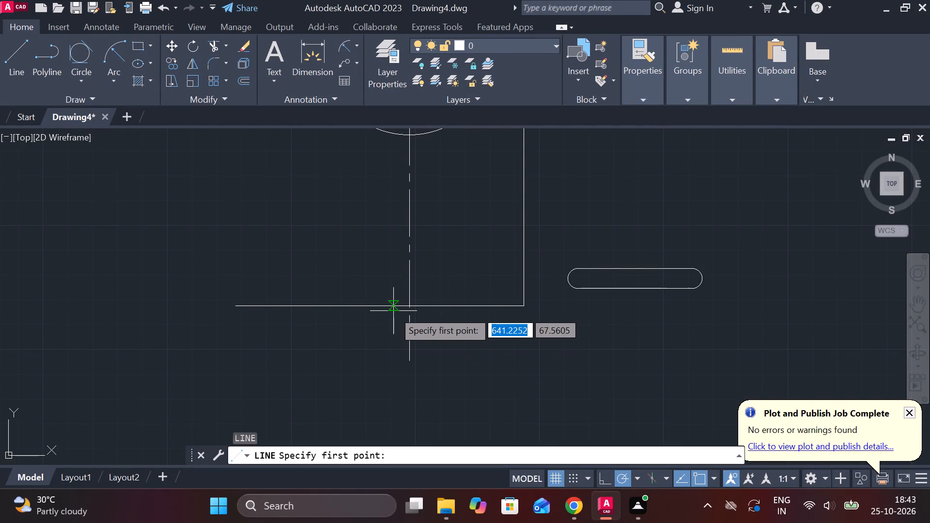
click(406, 310)
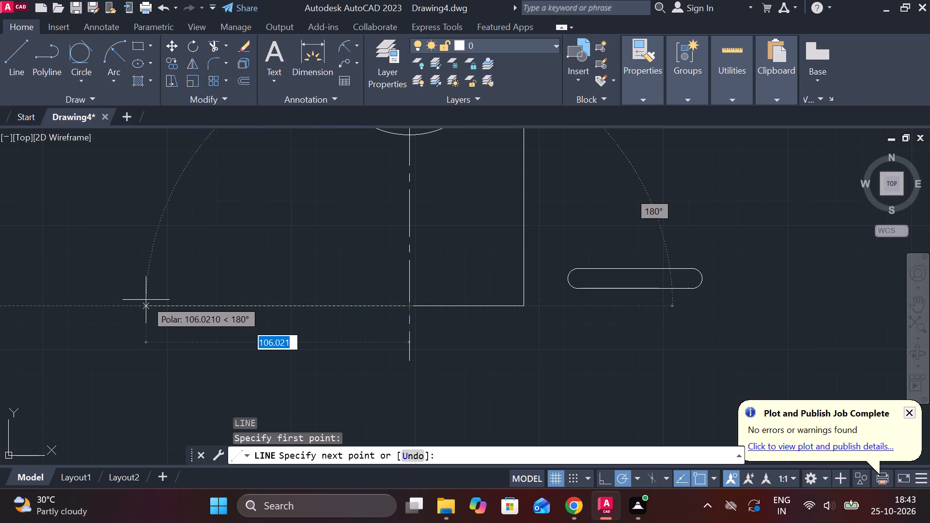
text(22)
text(.5)
key(Return)
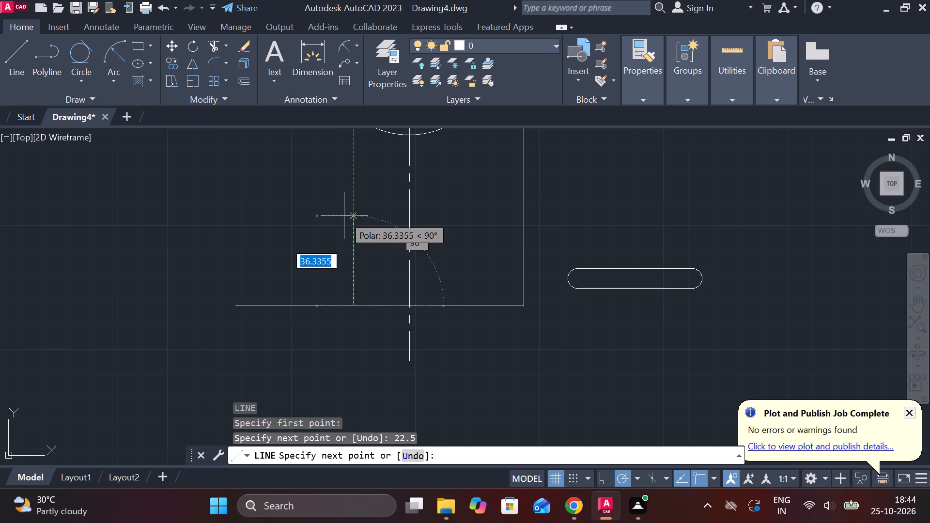
text(58)
key(Return)
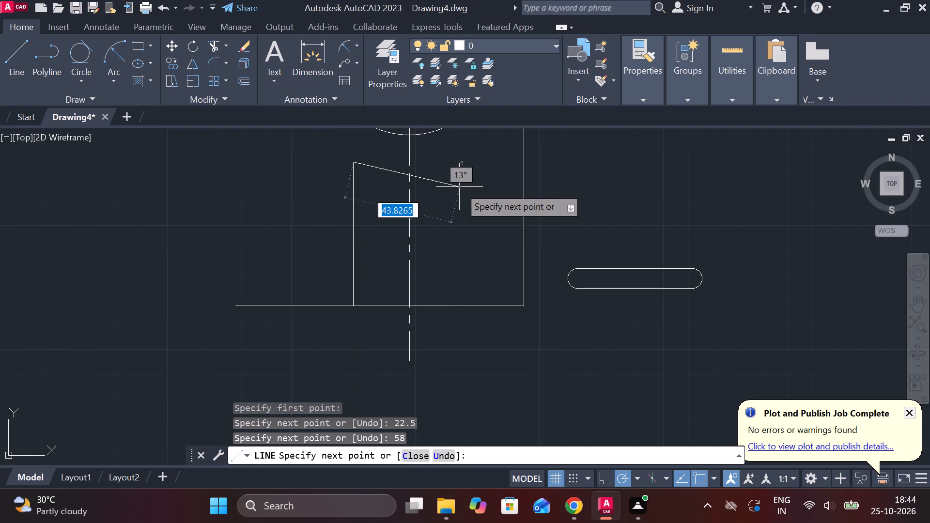
click(490, 164)
key(Escape)
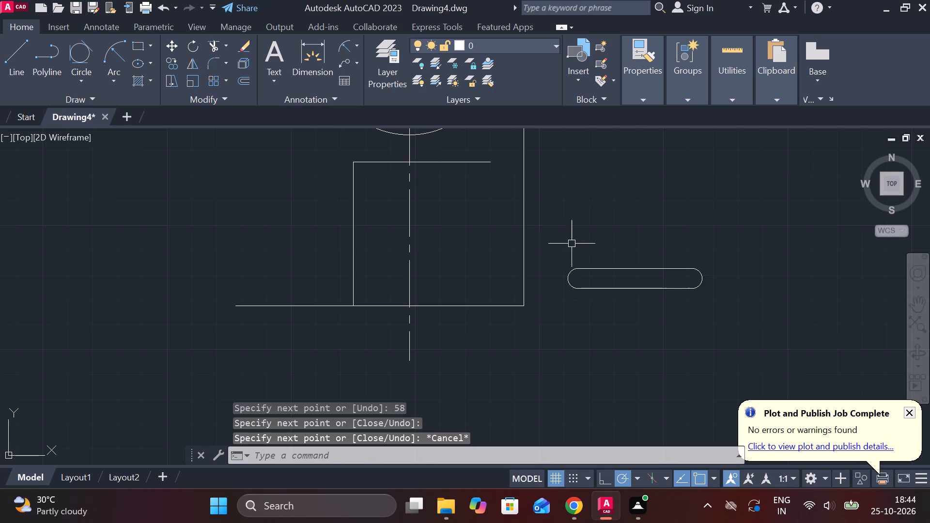
Move the slot by its top-edge midpoint onto the intersection of the vertical centerline and the new upper horizontal line.
click(552, 239)
click(732, 309)
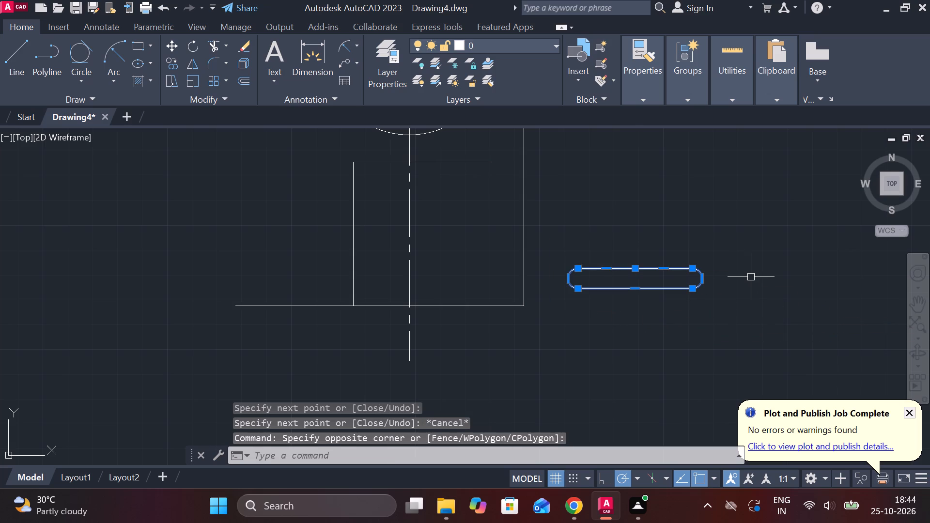
key(m)
key(Return)
click(634, 265)
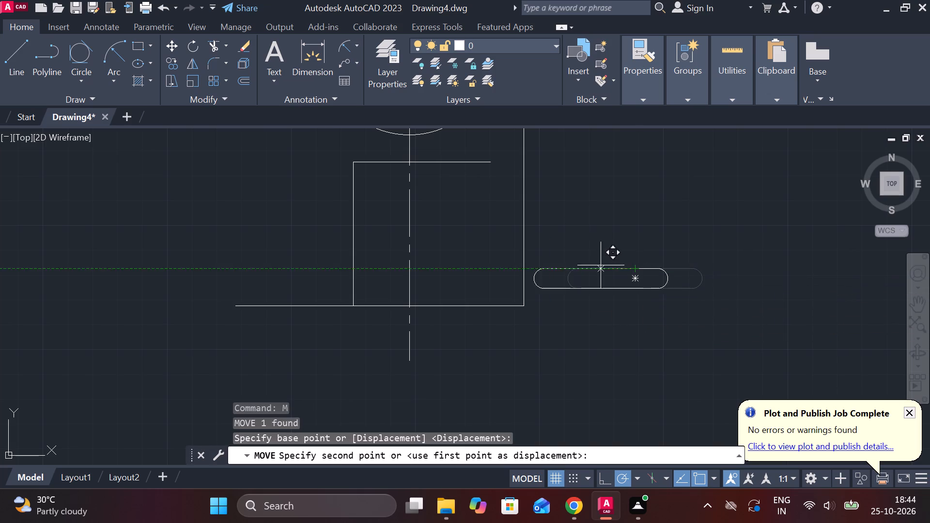
click(406, 165)
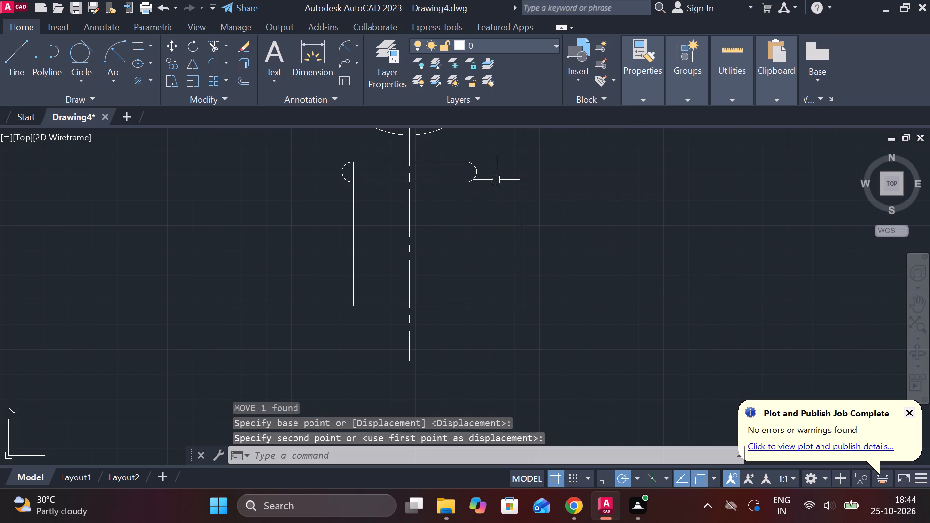
Erase the upper horizontal construction line along the slot's top edge.
click(492, 161)
text(E)
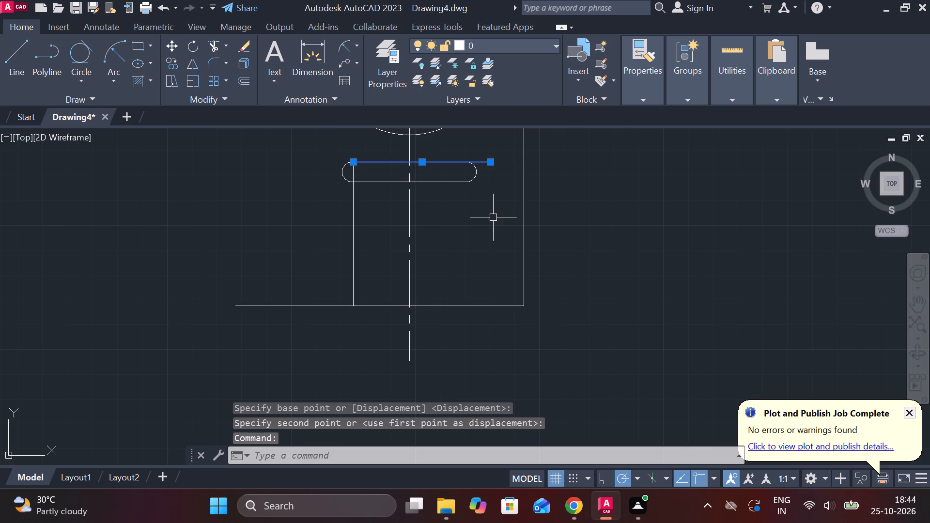
key(space)
Trim away the part of the left vertical line that lies inside the slot.
text(TR)
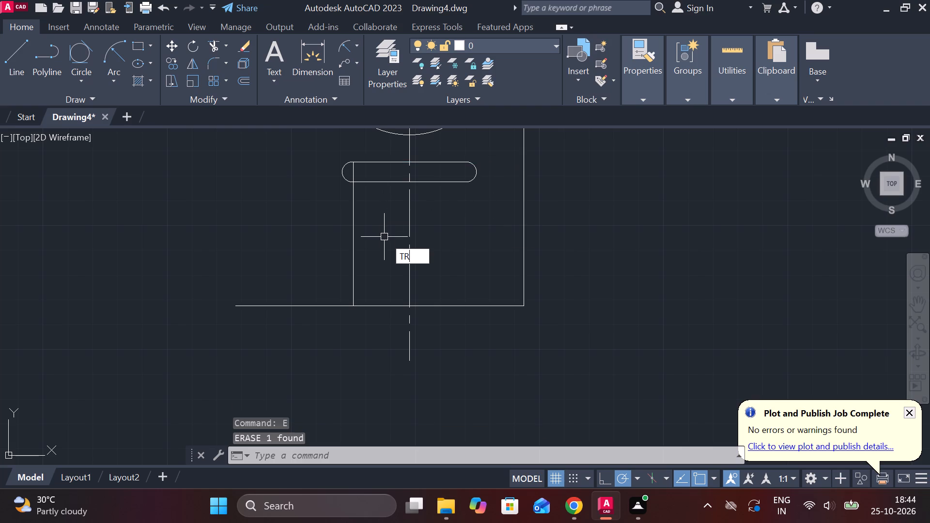
key(space)
click(354, 172)
key(Escape)
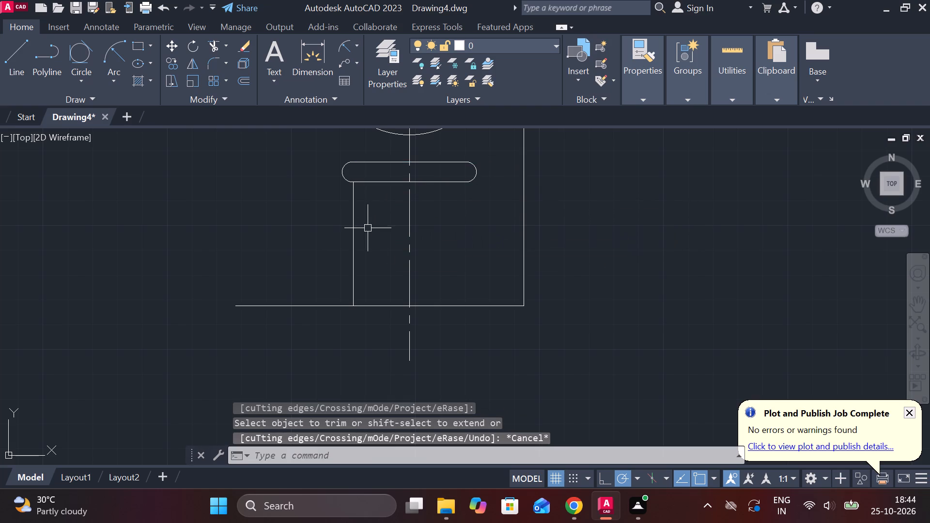
Mirror the left vertical line about the vertical centerline, keeping the source line.
click(348, 218)
click(361, 216)
click(351, 214)
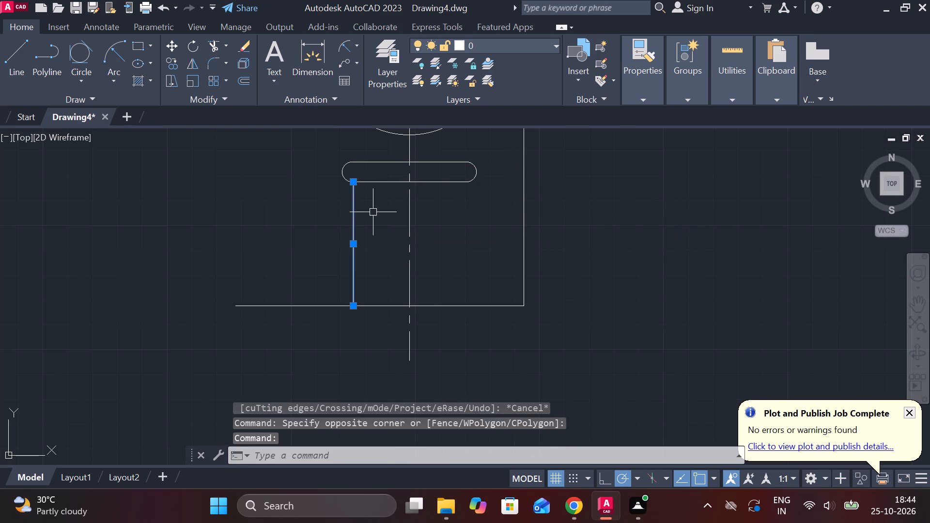
text(MI)
key(Return)
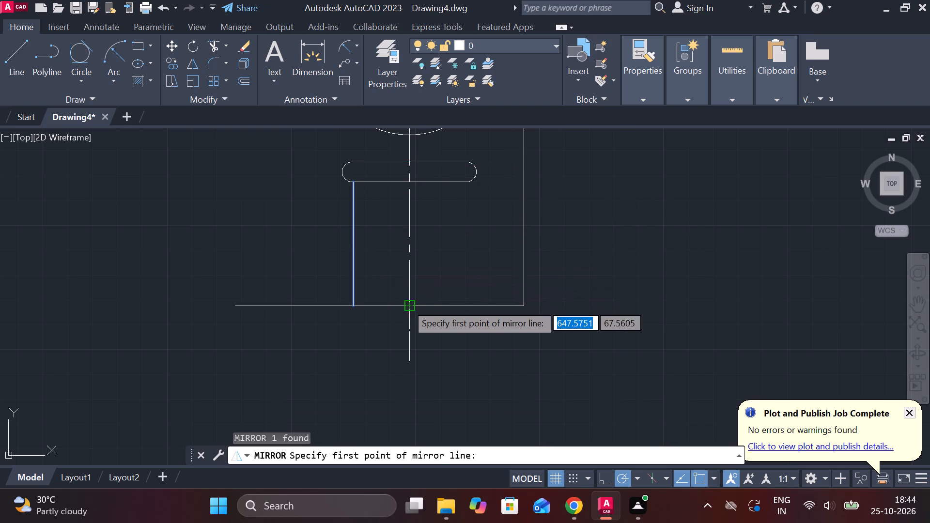
click(406, 304)
click(411, 184)
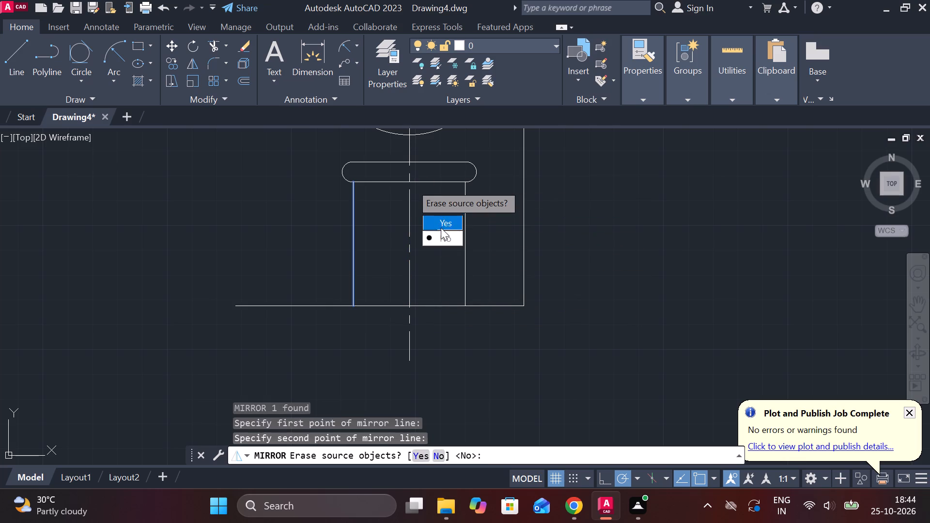
drag(442, 243, 411, 184)
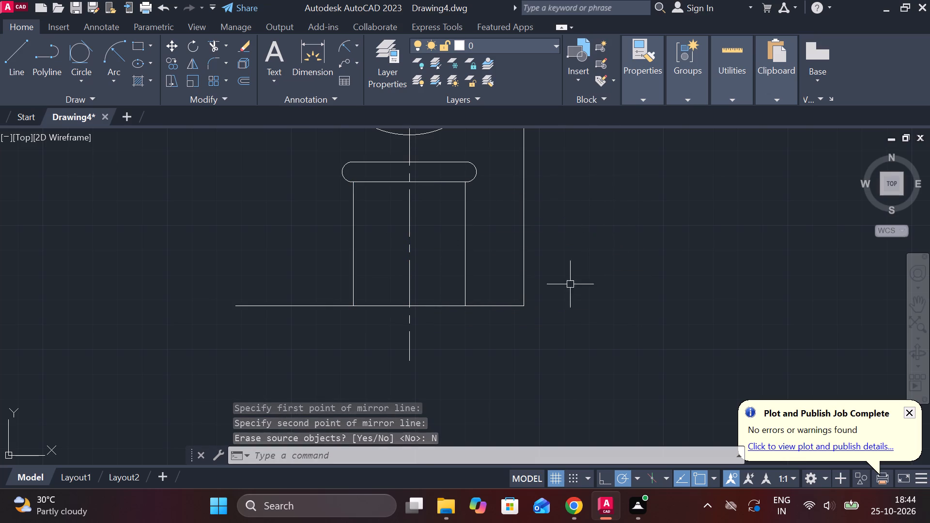
Trim the bottom line's overhangs beyond both vertical sides and remove the 104-long vertical reference line on the right.
text(TR)
key(space)
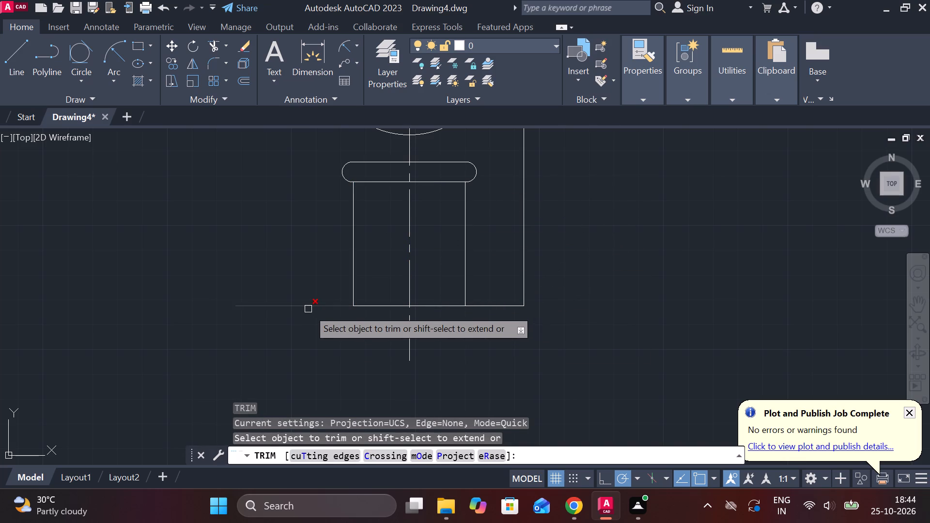
click(308, 309)
click(509, 303)
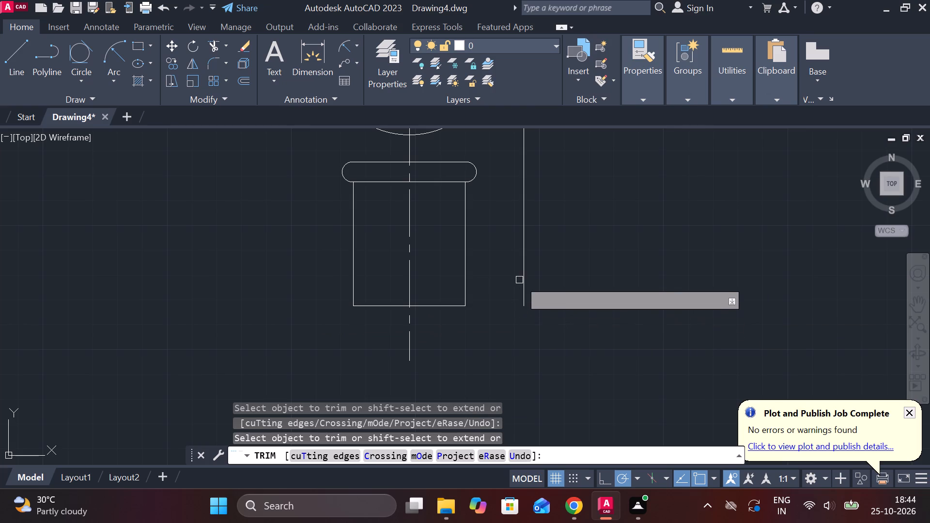
click(524, 270)
scroll(533, 257, down, 2)
middle_click(533, 257)
middle_click(538, 250)
scroll(537, 250, up, 1)
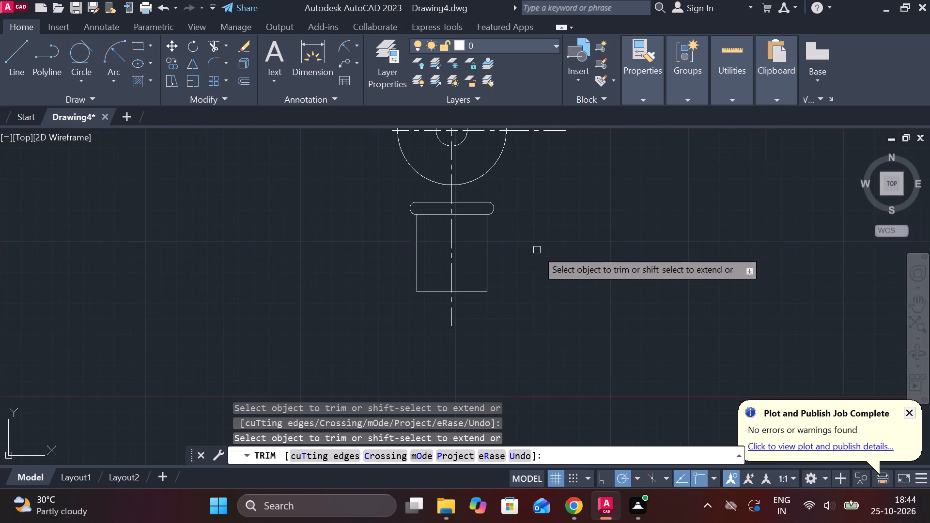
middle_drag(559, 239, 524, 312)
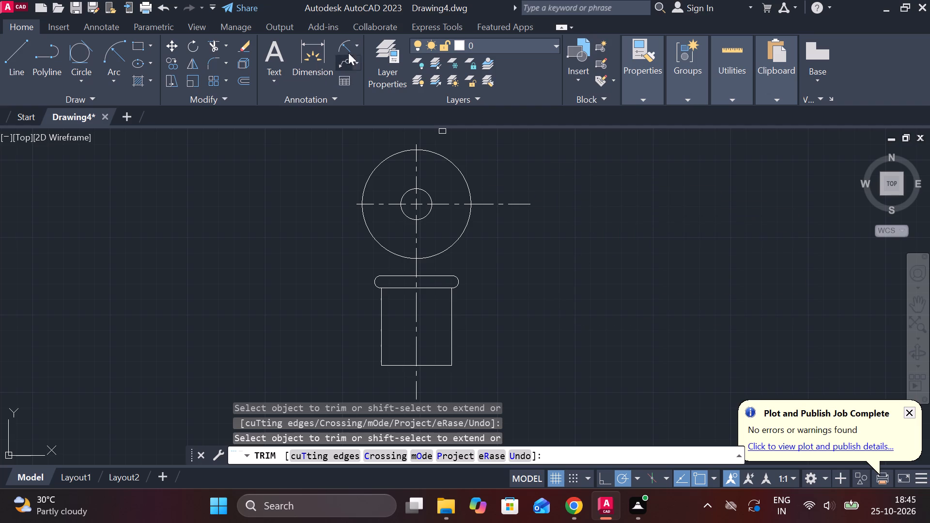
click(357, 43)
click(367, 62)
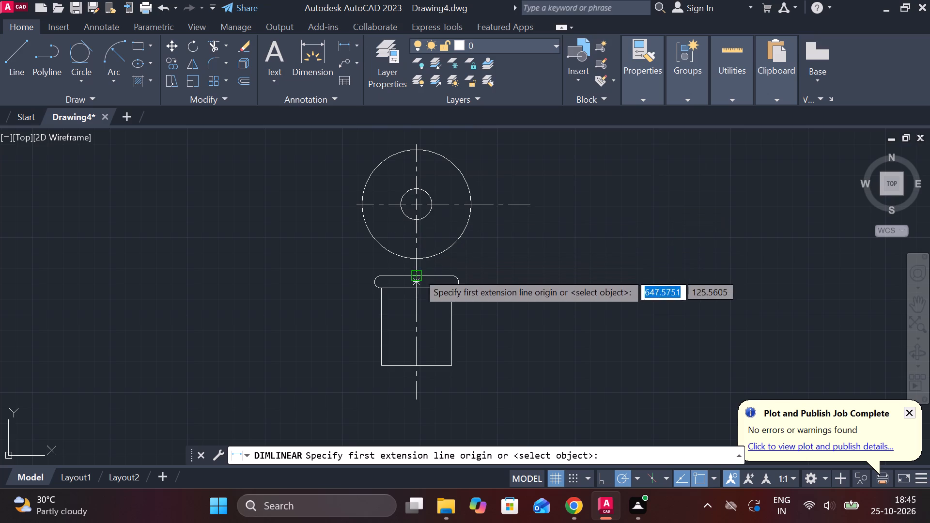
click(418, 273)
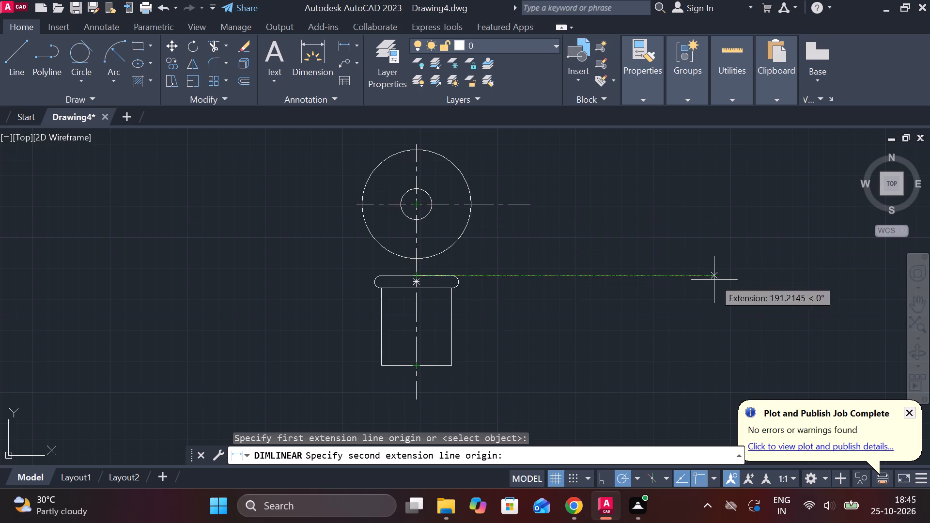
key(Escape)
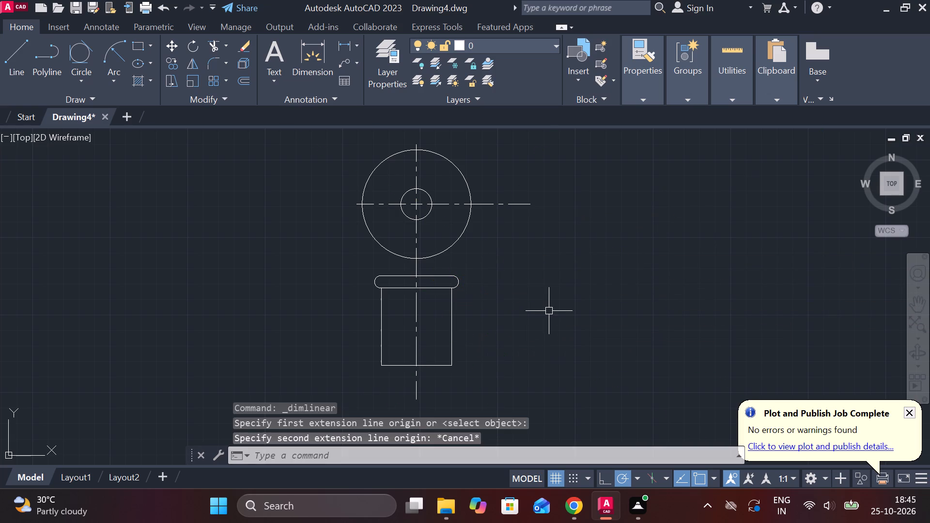
Draw a short horizontal reference line outward from the right end of the slot's top edge.
key(l)
key(Return)
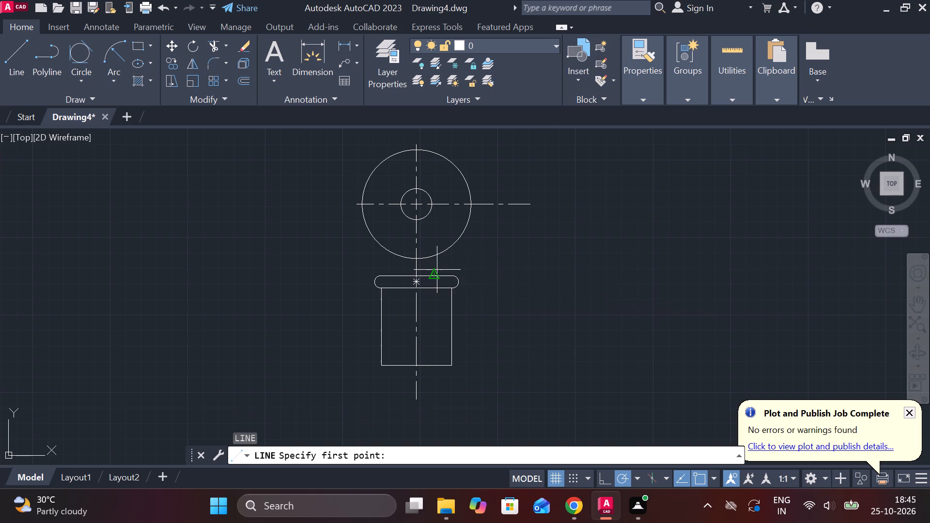
scroll(447, 276, up, 2)
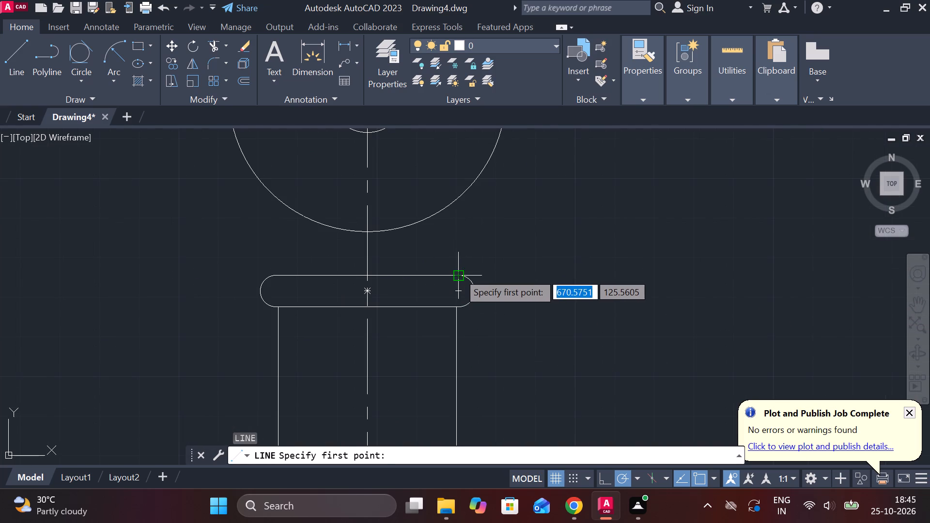
click(458, 273)
click(582, 267)
key(Escape)
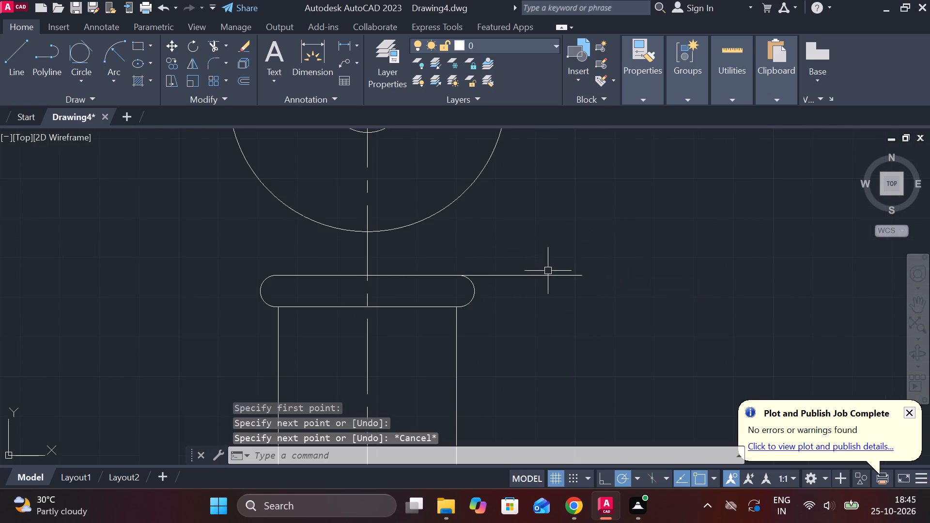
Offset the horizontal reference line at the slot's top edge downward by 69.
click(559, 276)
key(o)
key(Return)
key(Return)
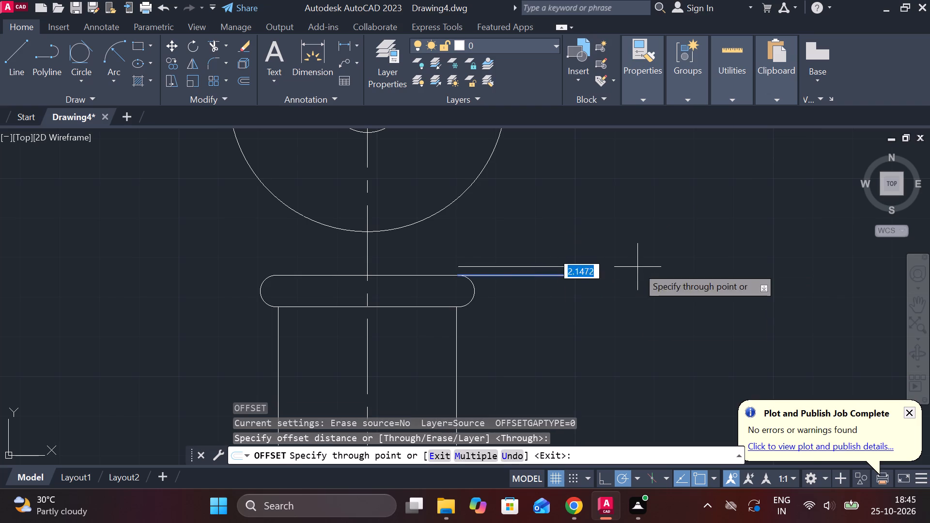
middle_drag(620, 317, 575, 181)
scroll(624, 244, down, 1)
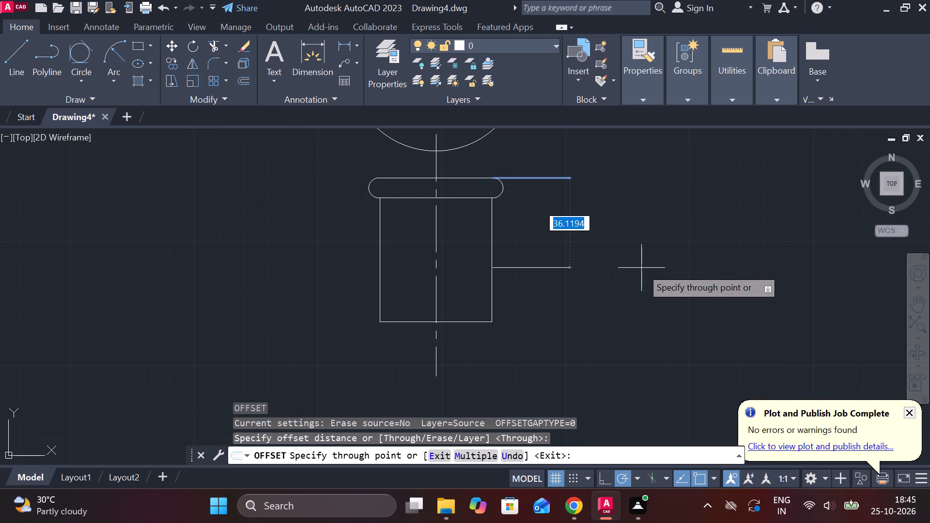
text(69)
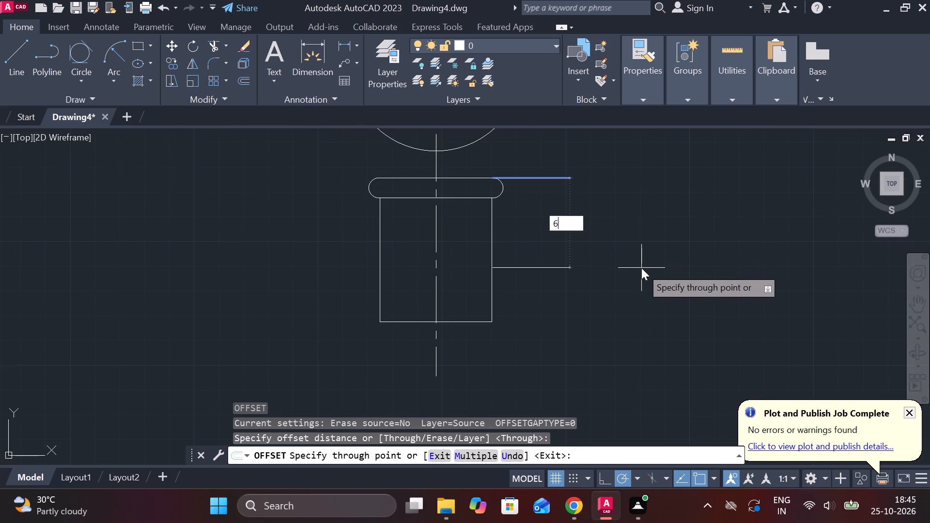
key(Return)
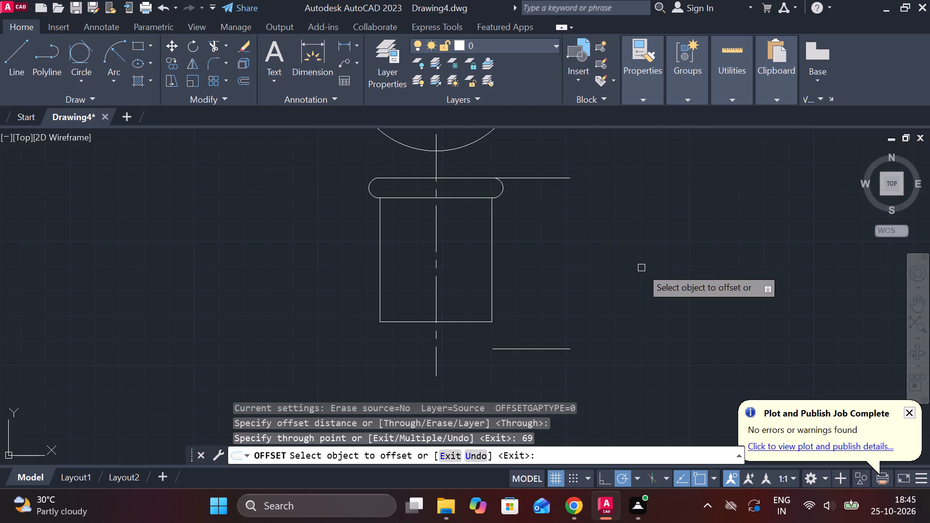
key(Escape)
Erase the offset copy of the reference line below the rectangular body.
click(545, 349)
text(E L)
Draw a short horizontal reference line outward from the rectangular body's bottom right corner.
key(Return)
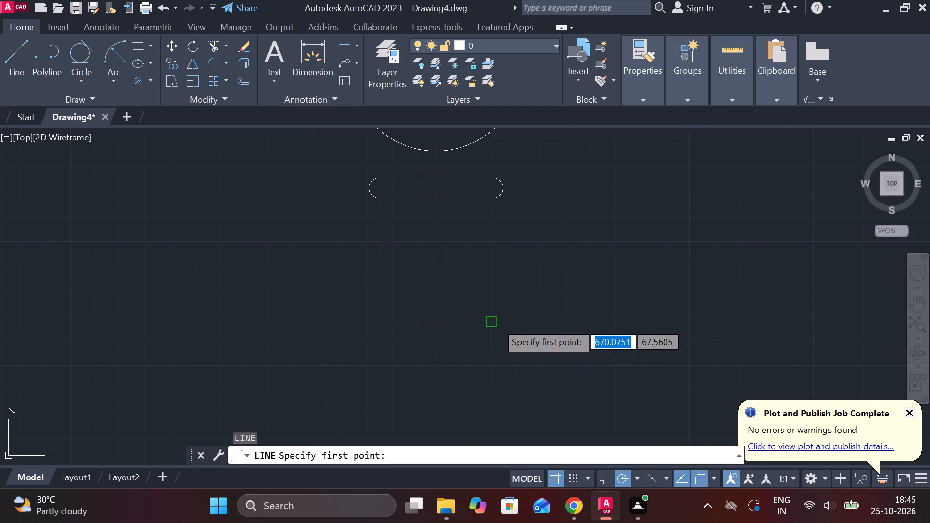
click(496, 323)
click(575, 318)
key(Escape)
Offset the reference line at the body's bottom right corner downward by 69.
click(571, 319)
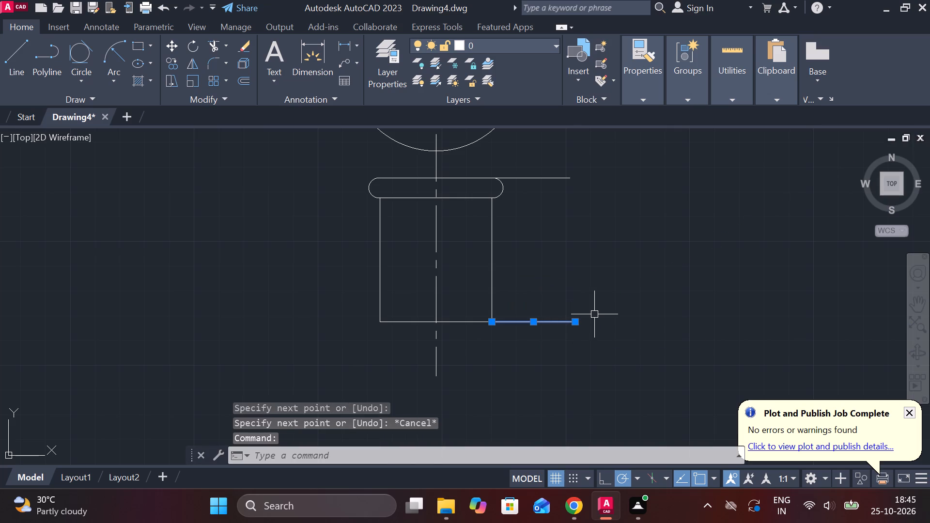
key(o)
key(Return)
key(Return)
middle_drag(591, 357, 544, 265)
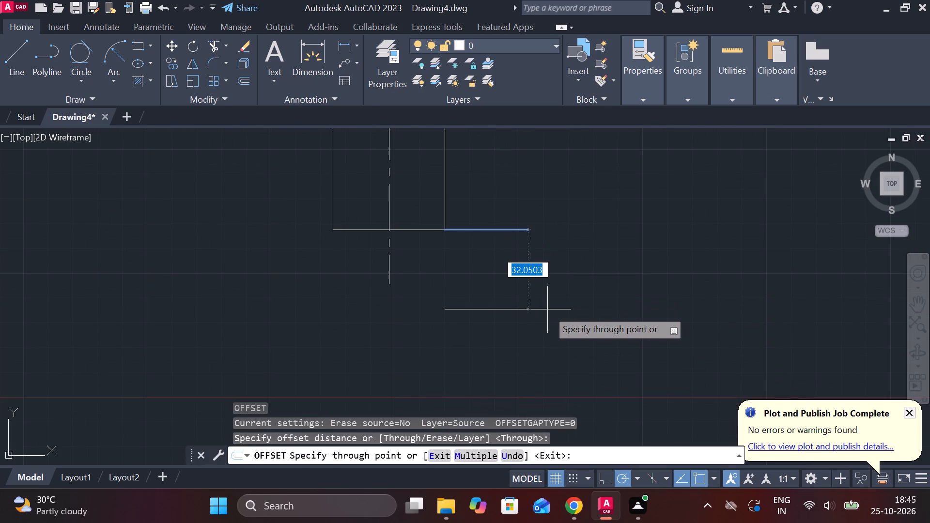
key(6)
key(9)
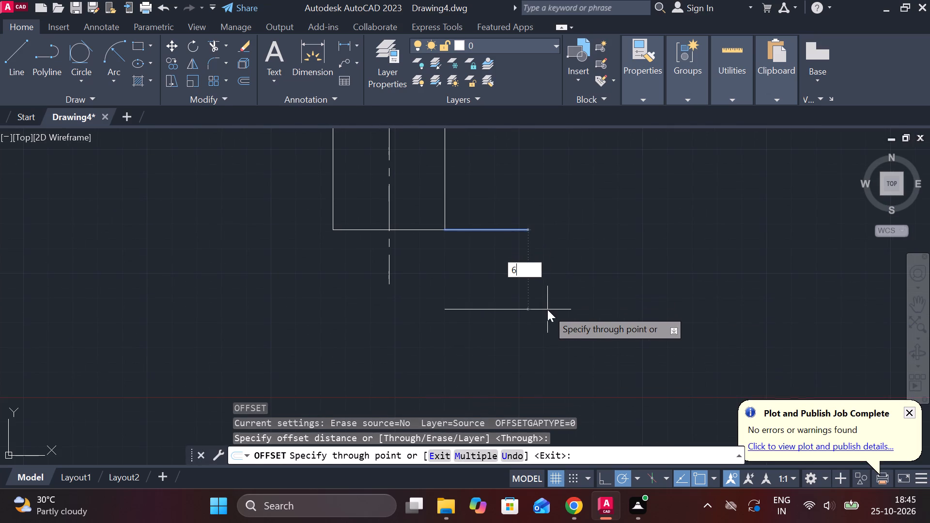
key(Return)
middle_drag(542, 310, 546, 237)
key(grave)
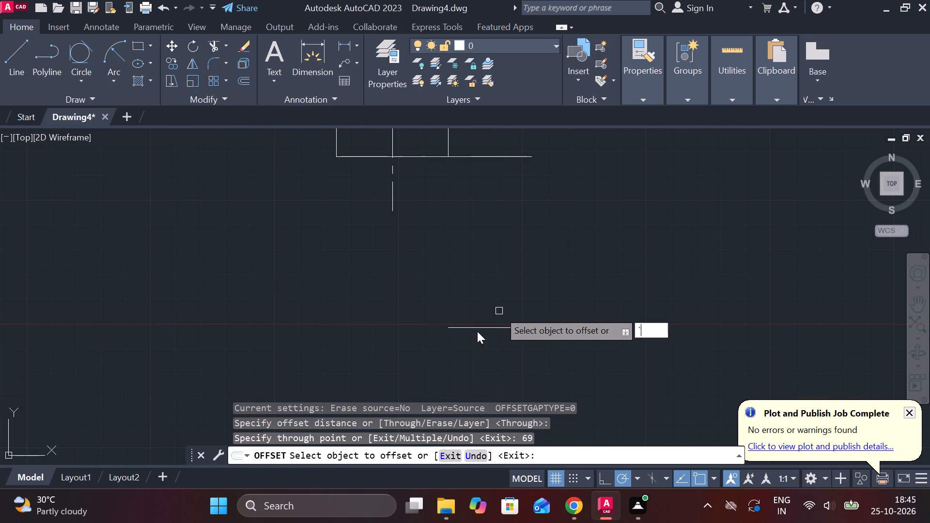
key(Escape)
Lengthen the lower offset line leftward across the centerline's path to about 115 overall.
click(484, 323)
key(Escape)
click(482, 326)
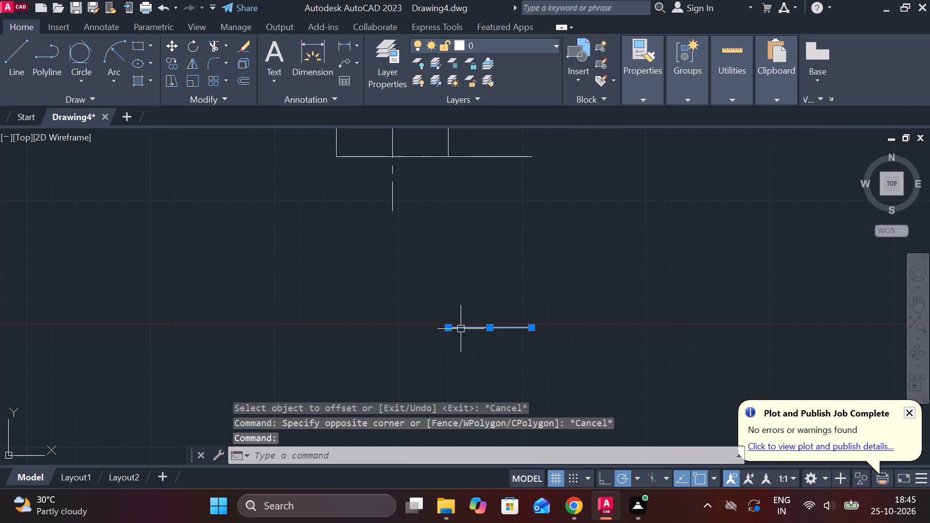
click(500, 363)
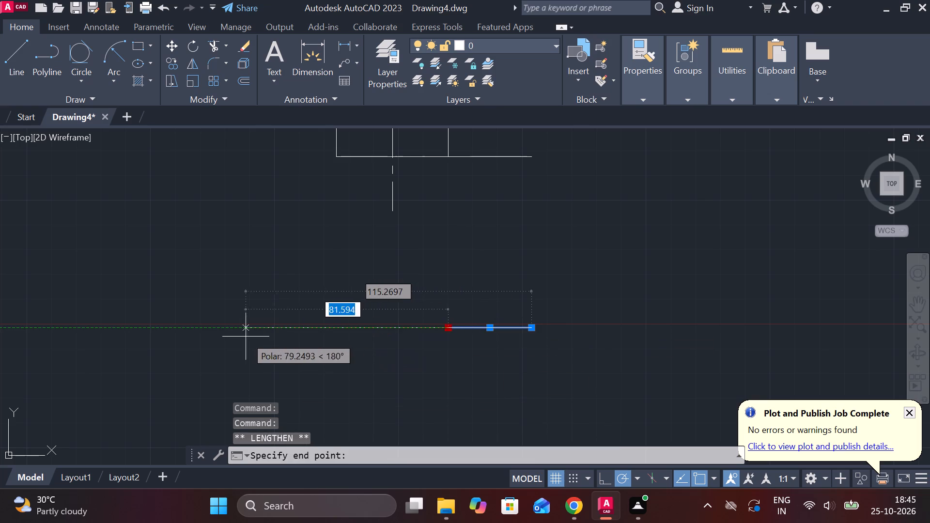
click(241, 336)
key(Escape)
Stretch the vertical centerline's lower end downward past the lengthened lower horizontal line.
click(394, 190)
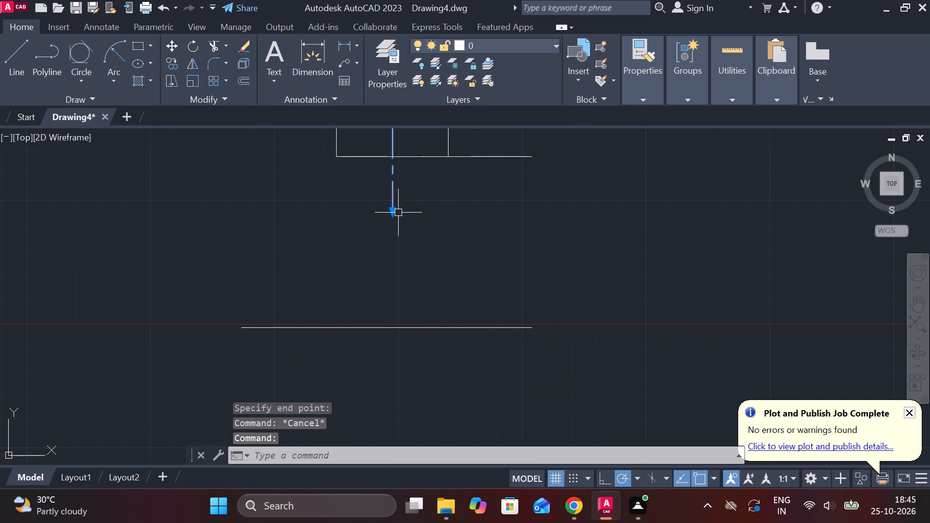
click(390, 212)
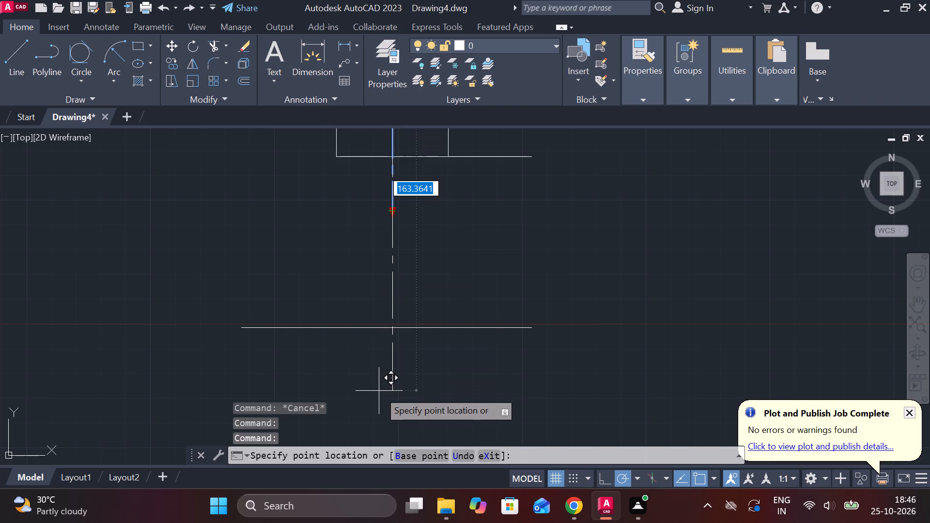
click(379, 392)
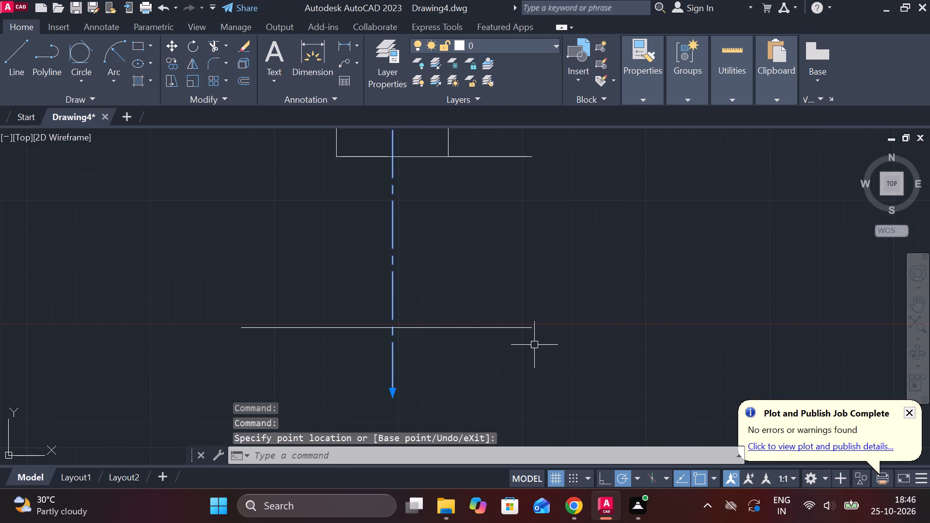
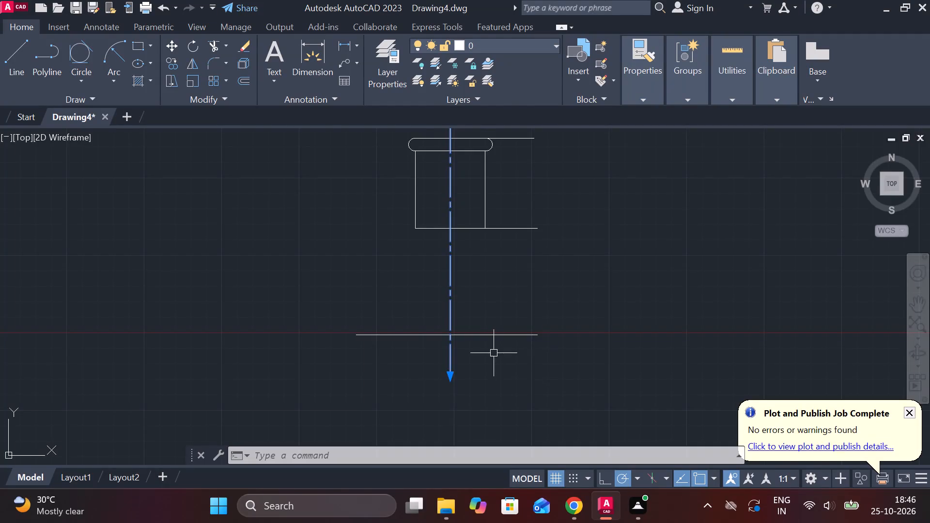
Offset the lower horizontal line upward by 25.
scroll(494, 353, up, 1)
key(Escape)
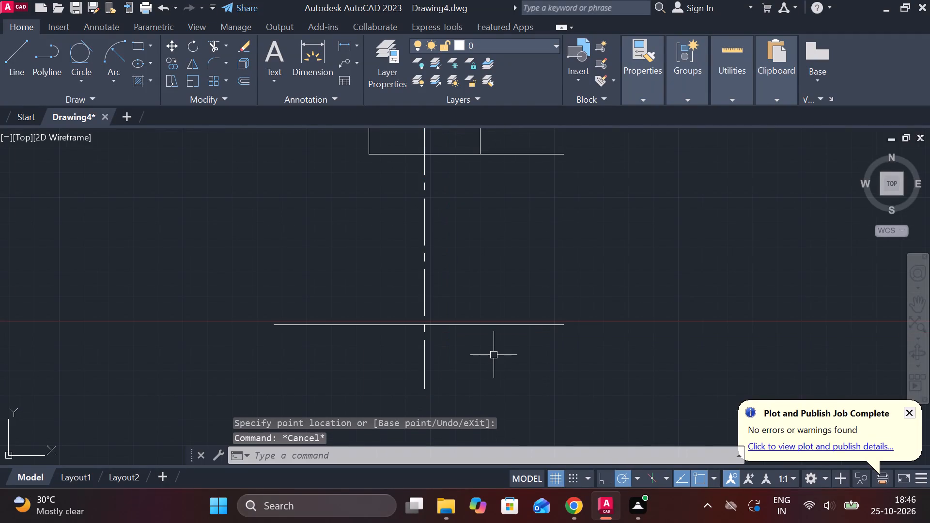
click(463, 323)
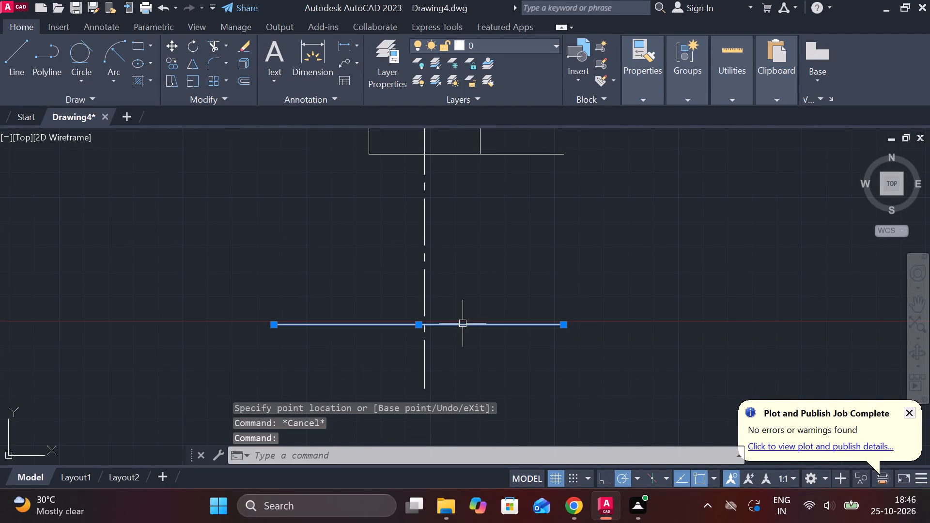
key(o)
key(Return)
key(Return)
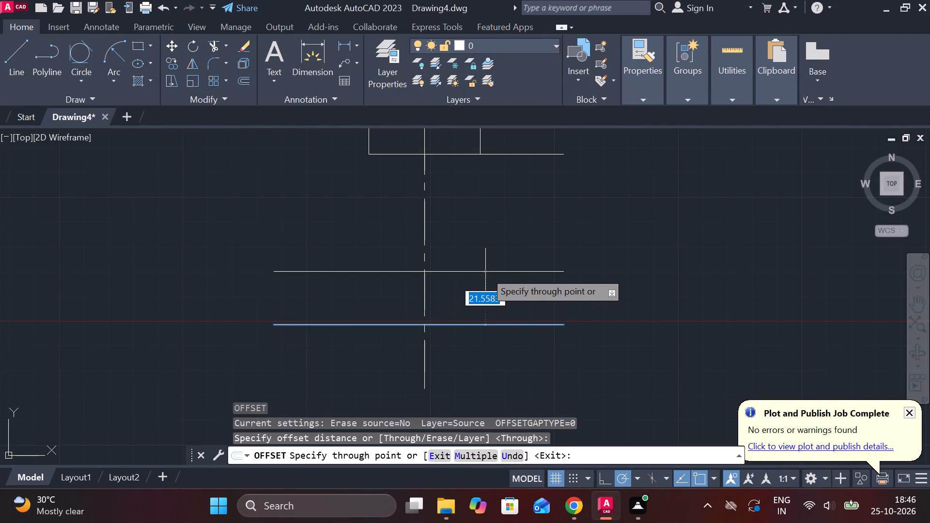
text(25)
key(Return)
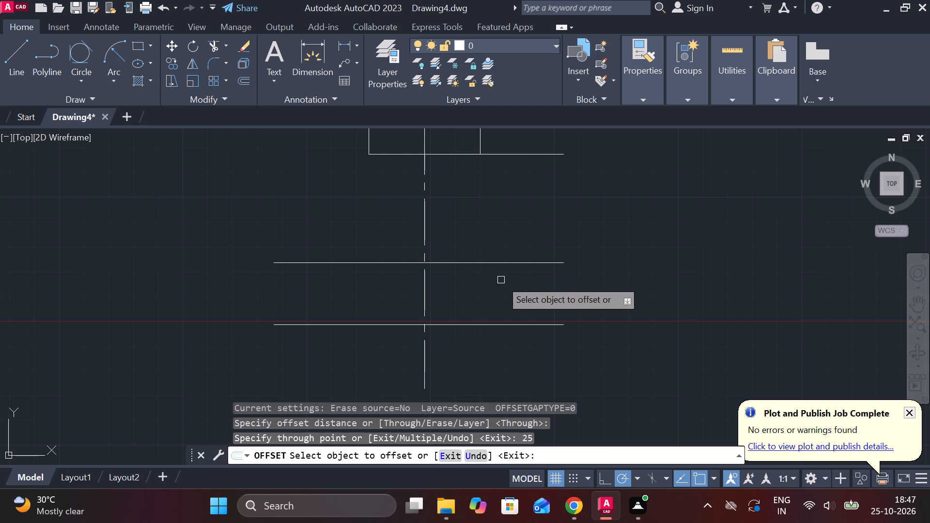
scroll(540, 284, down, 1)
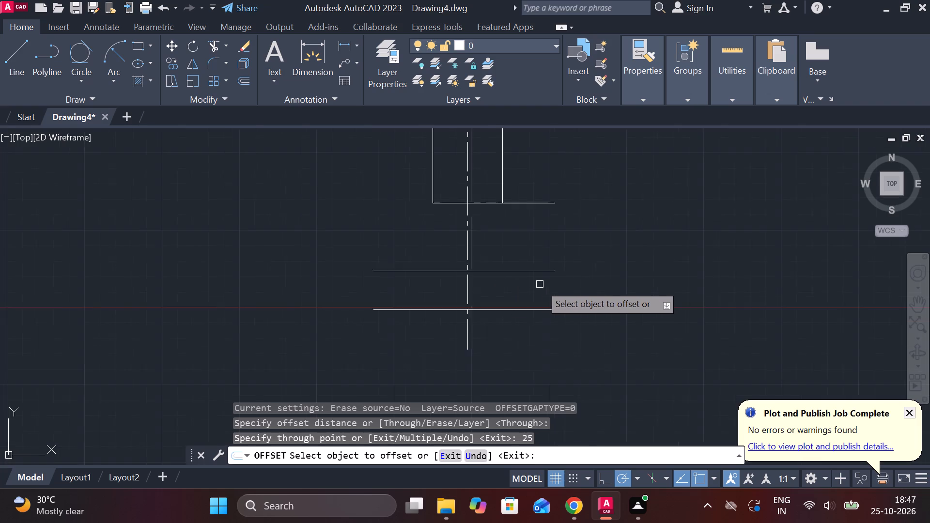
scroll(540, 284, down, 1)
middle_drag(548, 295, 549, 320)
key(Escape)
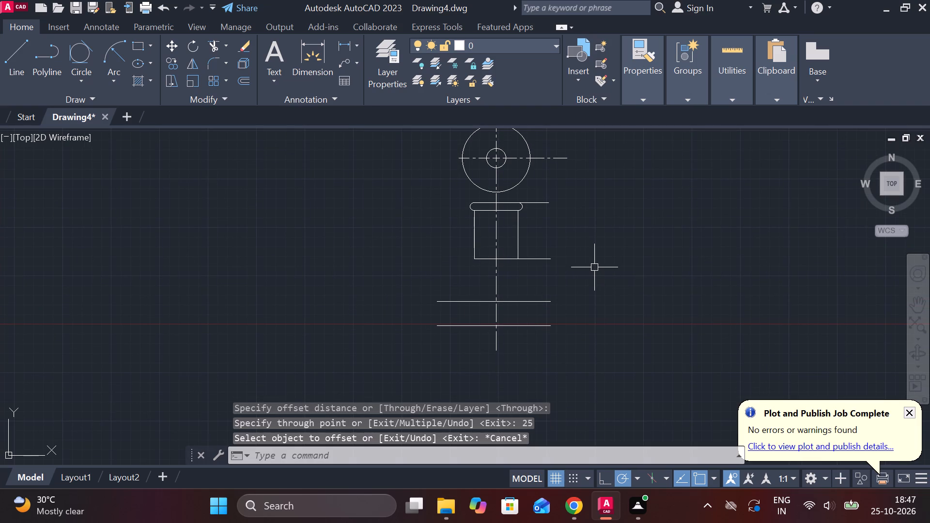
Offset the reference line at the rectangular body's bottom right corner upward by 35.
scroll(562, 243, up, 1)
middle_drag(543, 240, 522, 297)
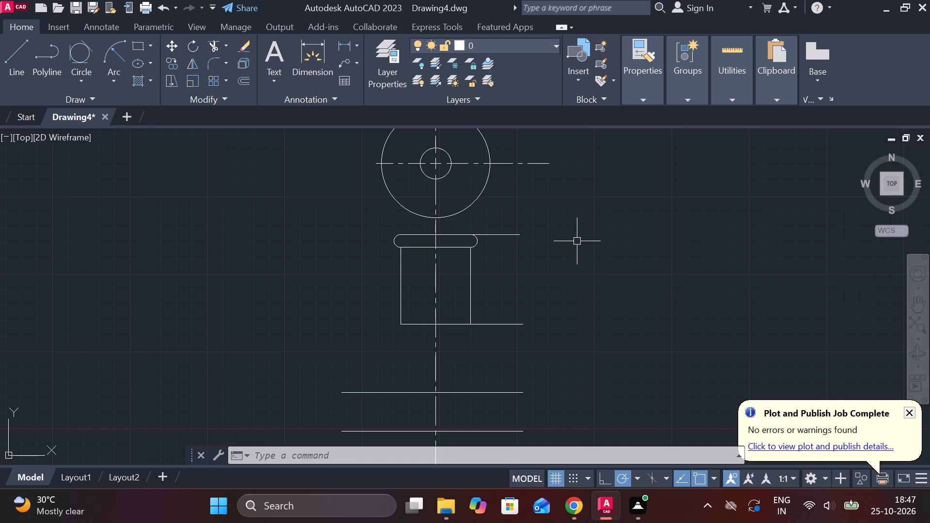
scroll(547, 263, up, 1)
middle_drag(546, 264, 527, 254)
click(441, 351)
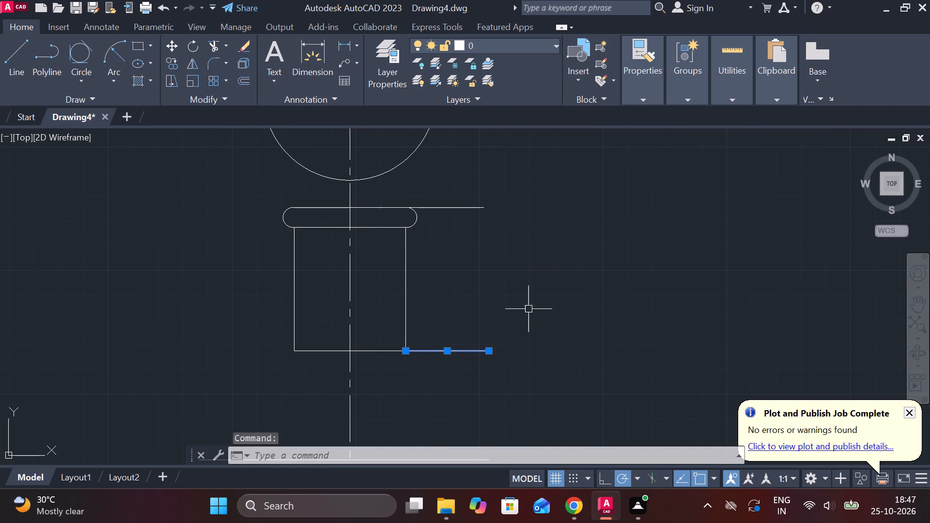
key(o)
key(Return)
key(Return)
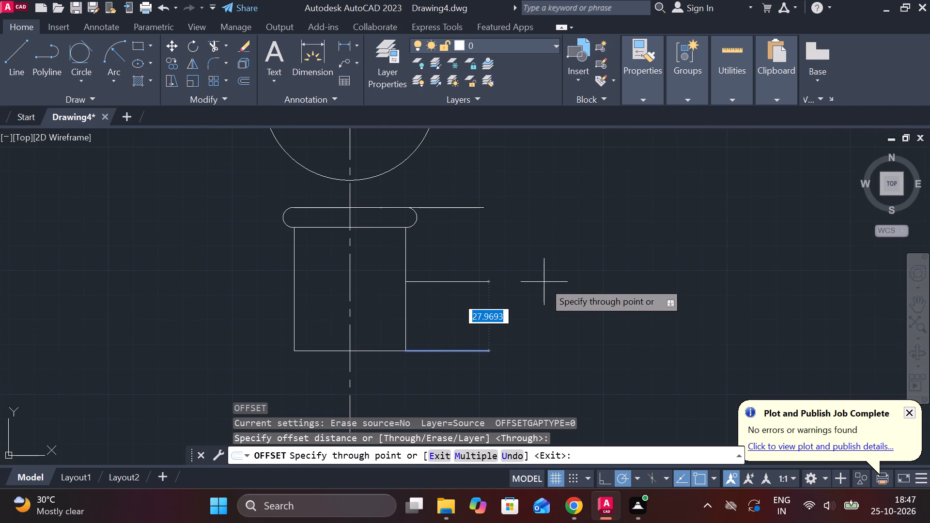
text(35)
key(Return)
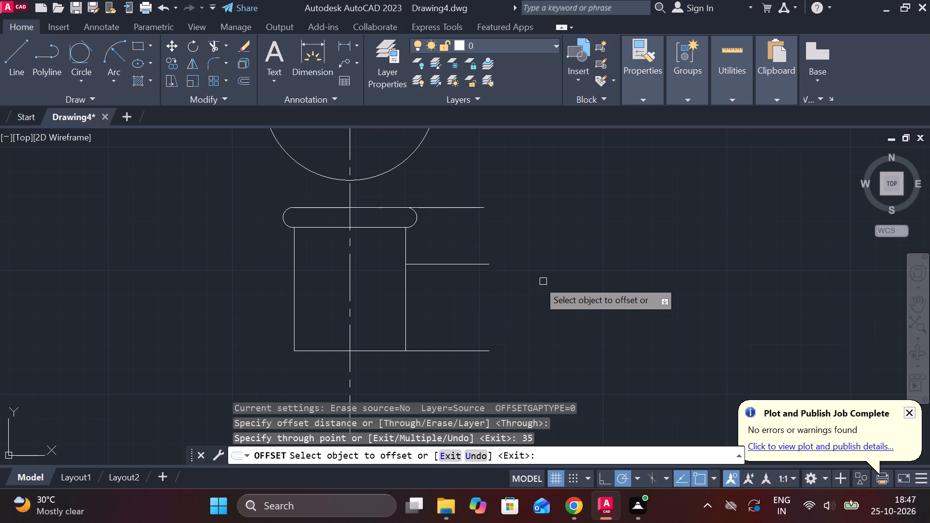
key(Escape)
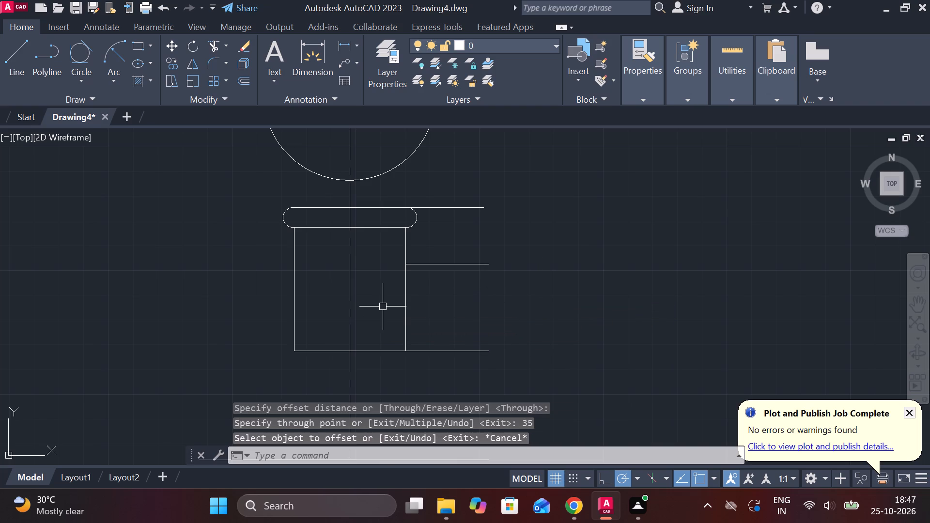
Draw a short vertical helper line on the centerline inside the rectangular body.
key(l)
key(Return)
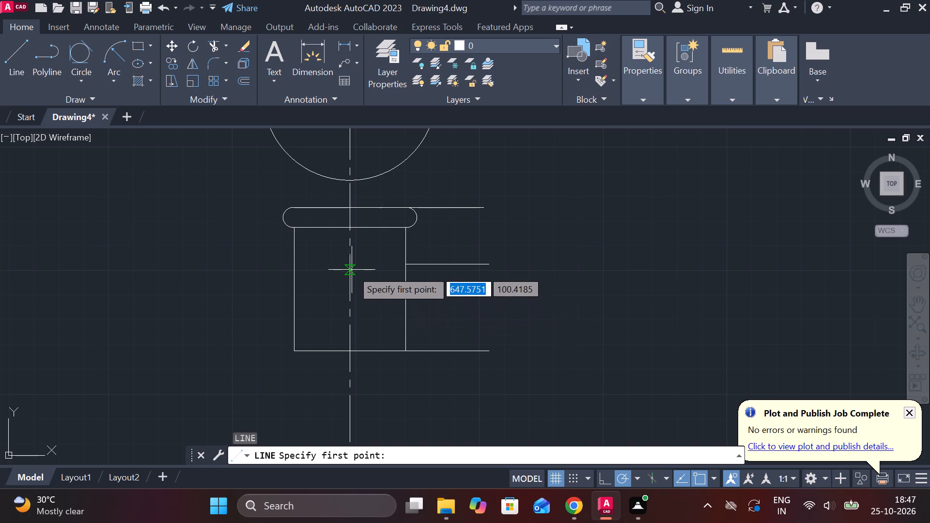
click(354, 281)
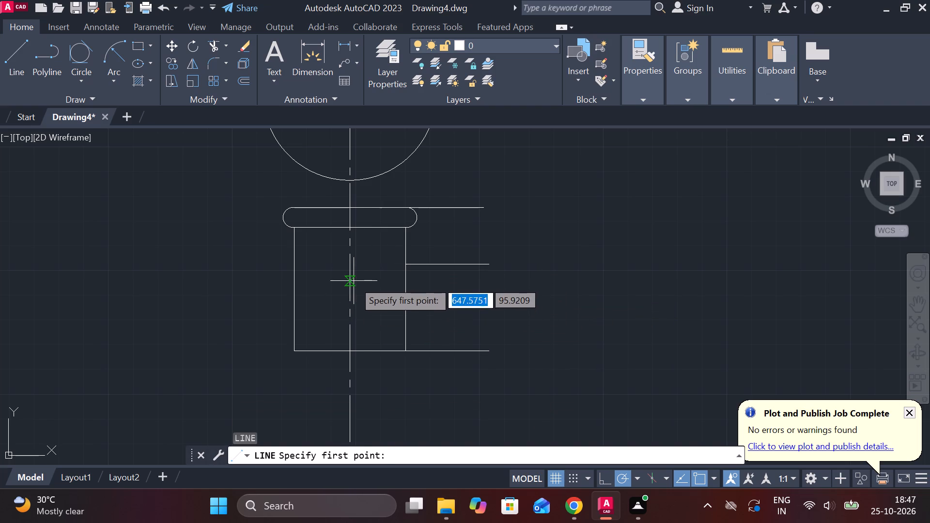
click(351, 306)
key(Escape)
Offset the short vertical helper line 28 to the right, just outside the rectangular body.
click(347, 296)
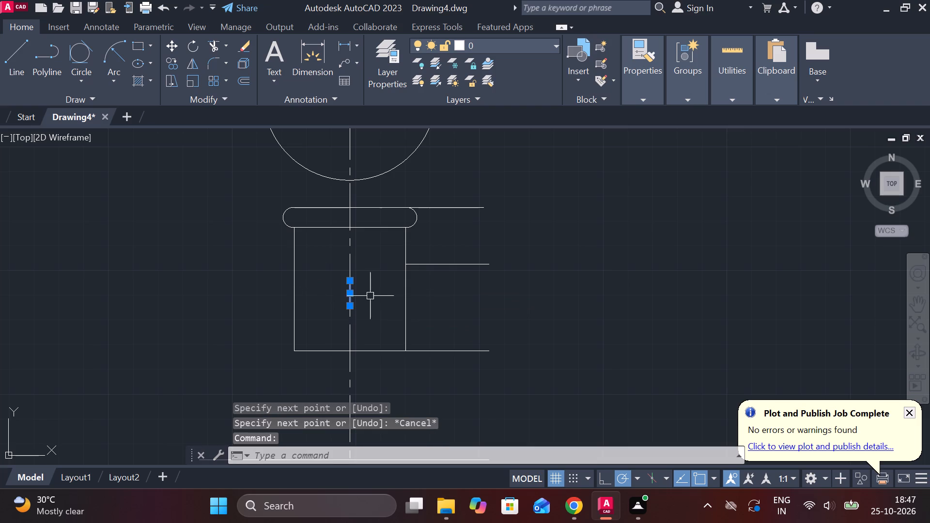
key(o)
key(Return)
key(Return)
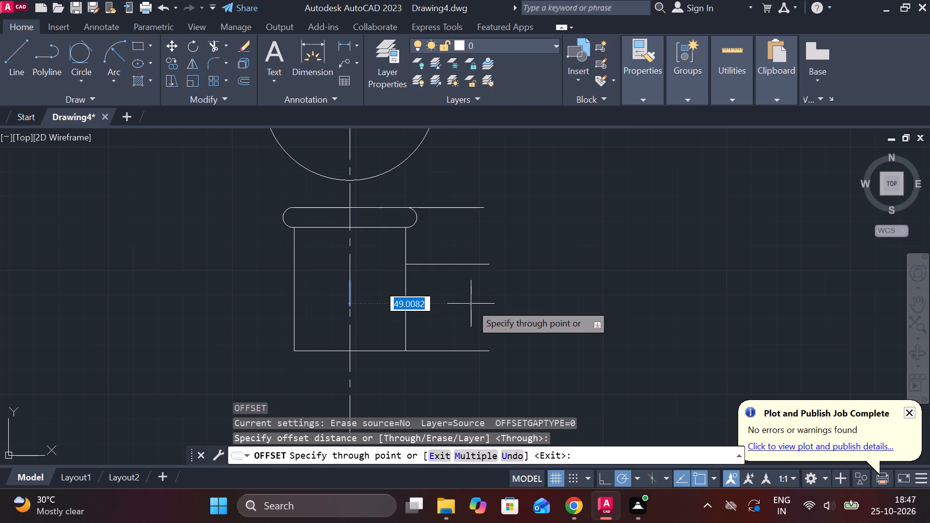
key(2)
key(8)
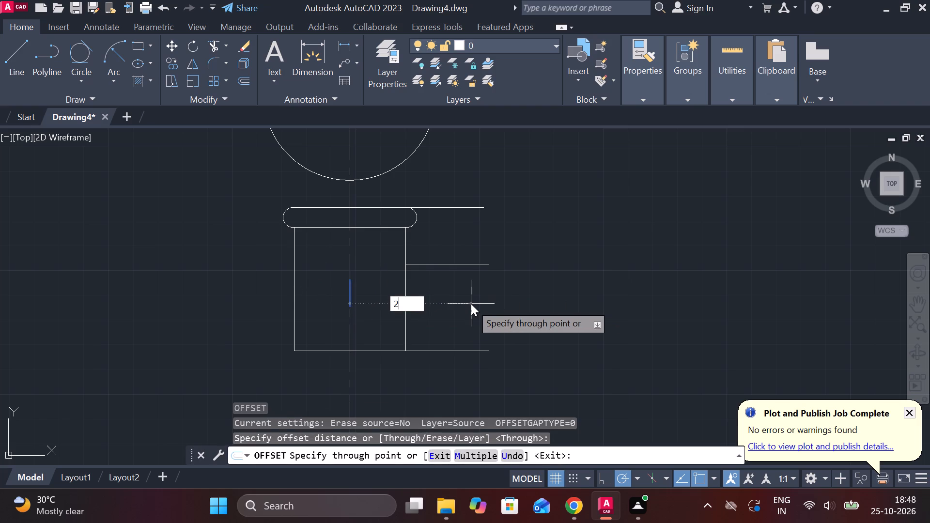
key(Return)
key(Escape)
Erase the original short helper line lying on the centerline.
click(347, 281)
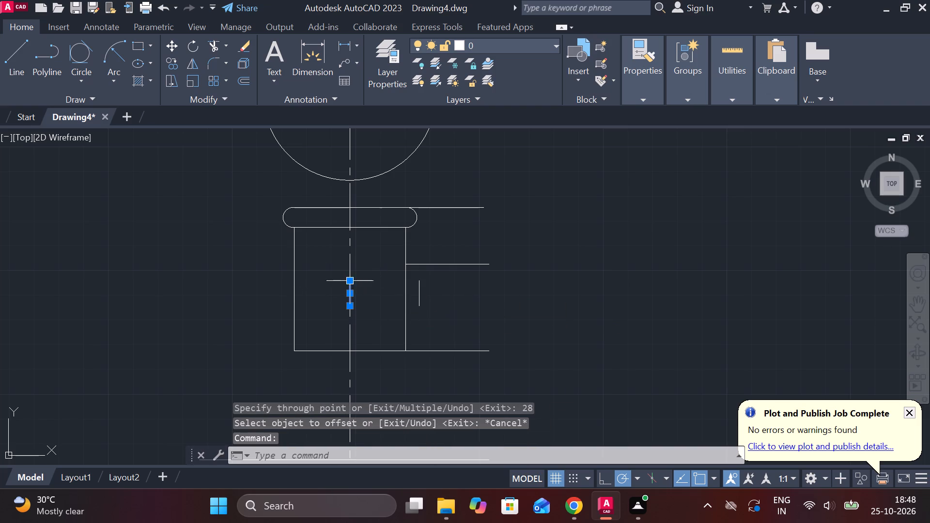
text(E)
key(space)
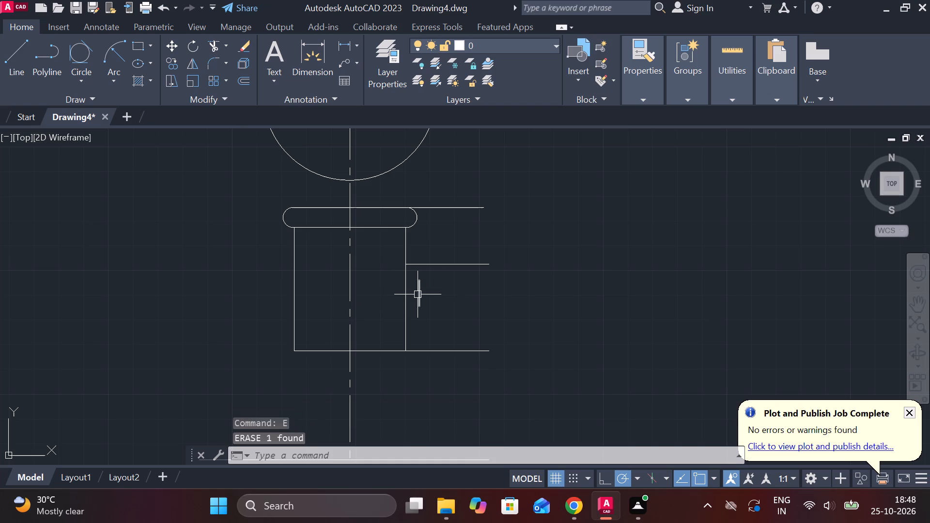
Stretch the offset vertical line's upper end upward past the horizontal reference line beside the body.
click(418, 294)
click(418, 284)
click(417, 250)
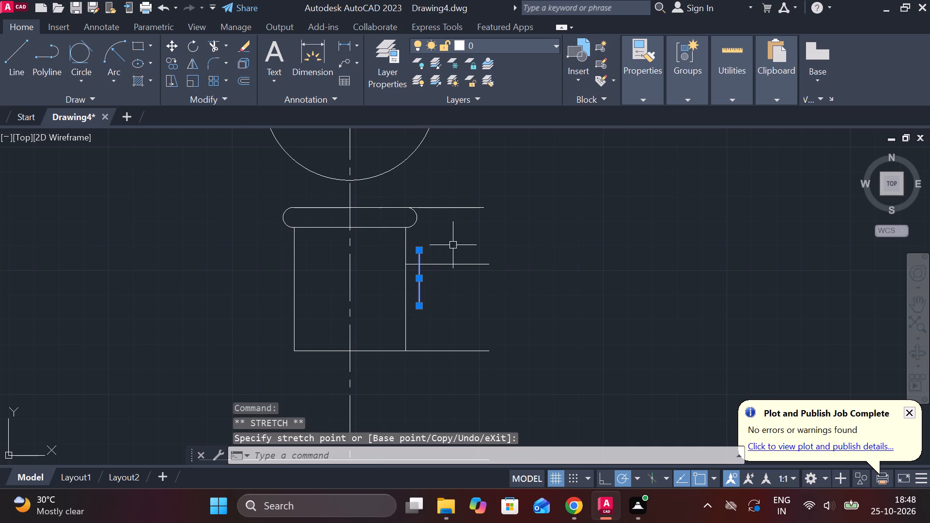
scroll(423, 262, up, 2)
key(Escape)
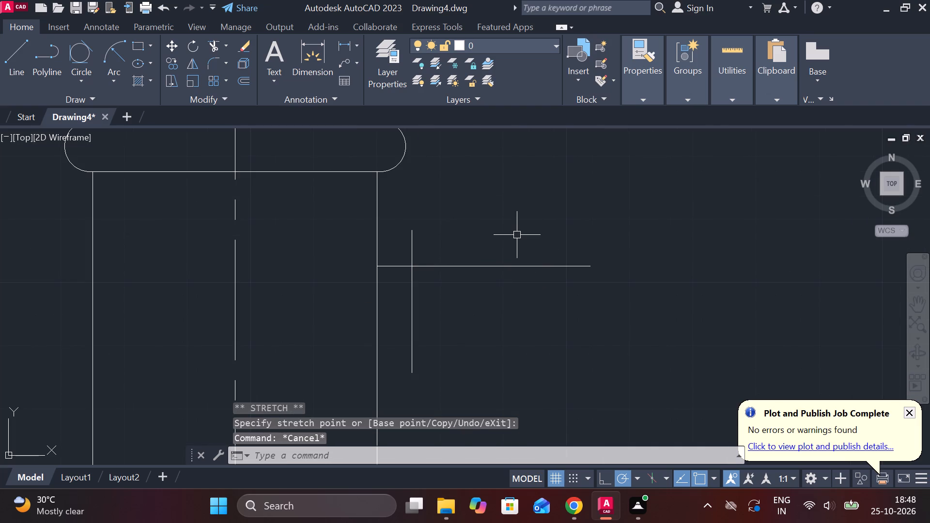
Draw a circle of diameter 10 centred where the short vertical line crosses the horizontal reference line.
text(C)
key(space)
click(417, 267)
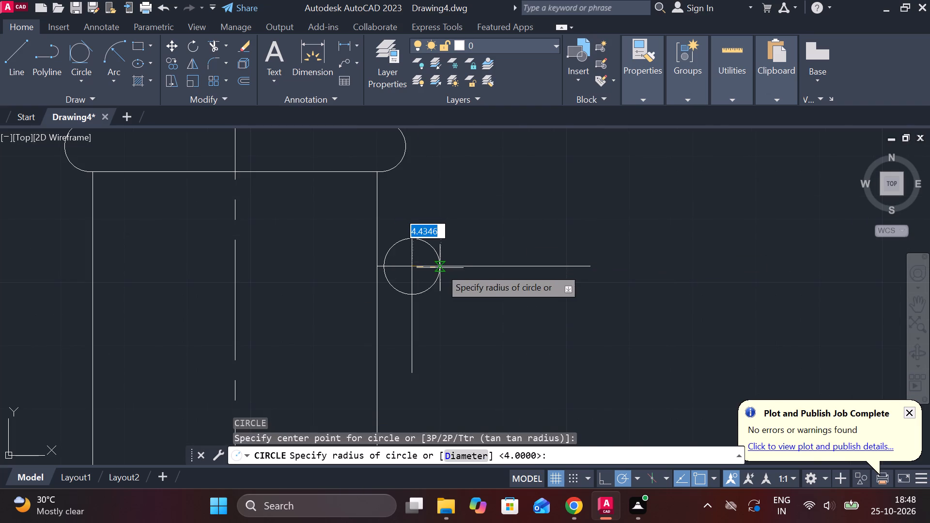
text(D 10)
key(Return)
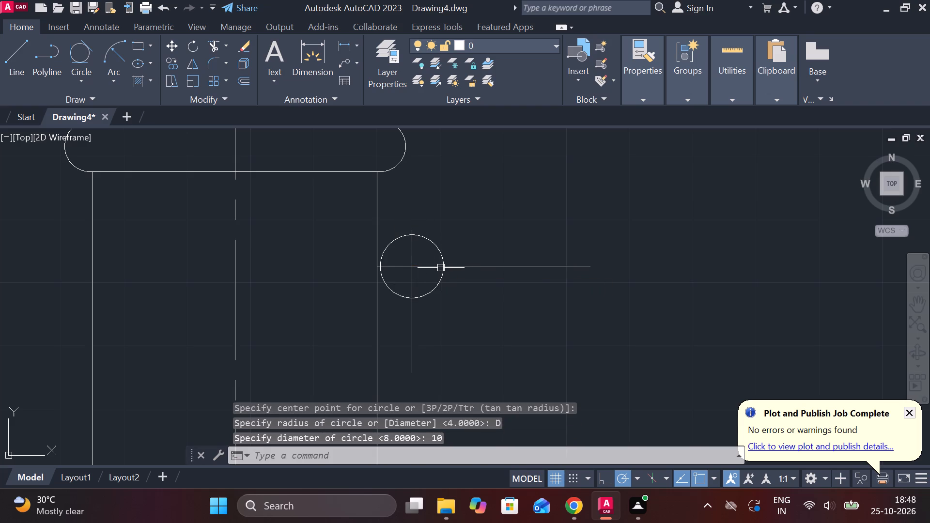
key(x)
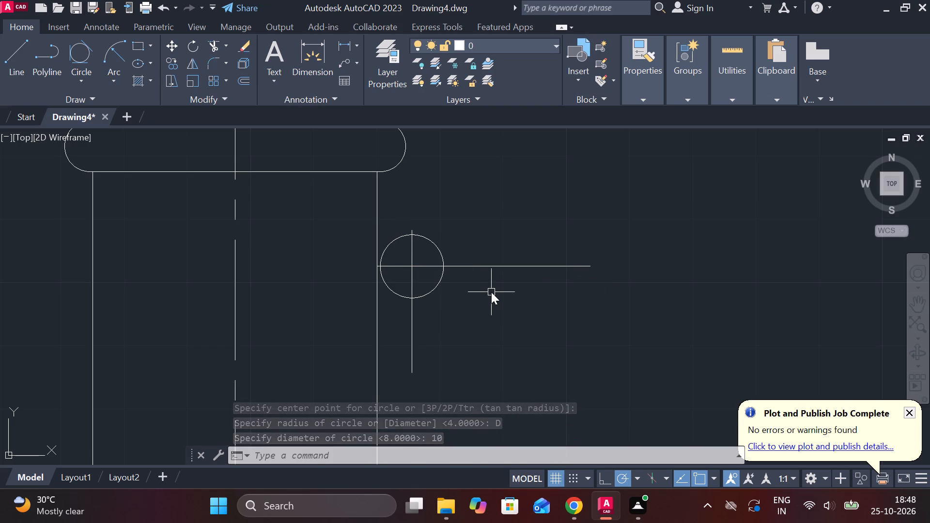
key(Escape)
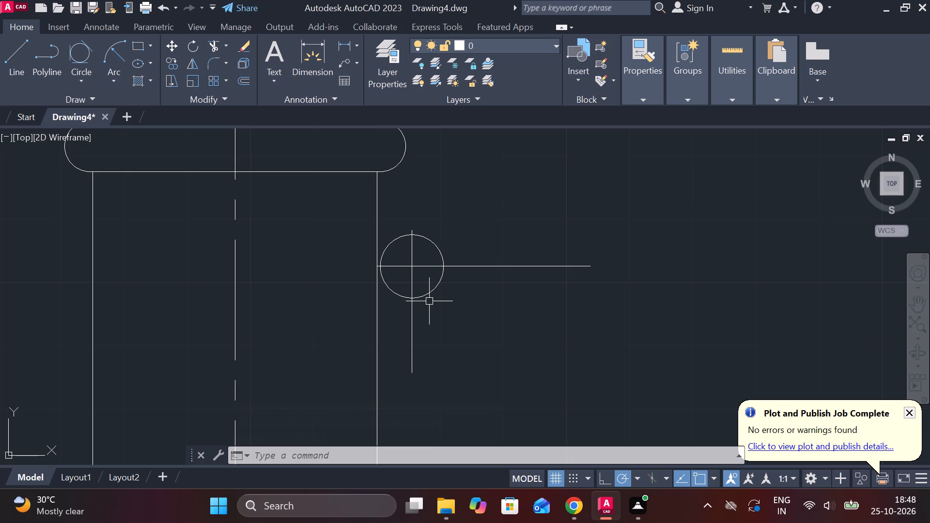
Draw a concentric circle of radius 10 around the diameter 10 circle.
text(C)
key(space)
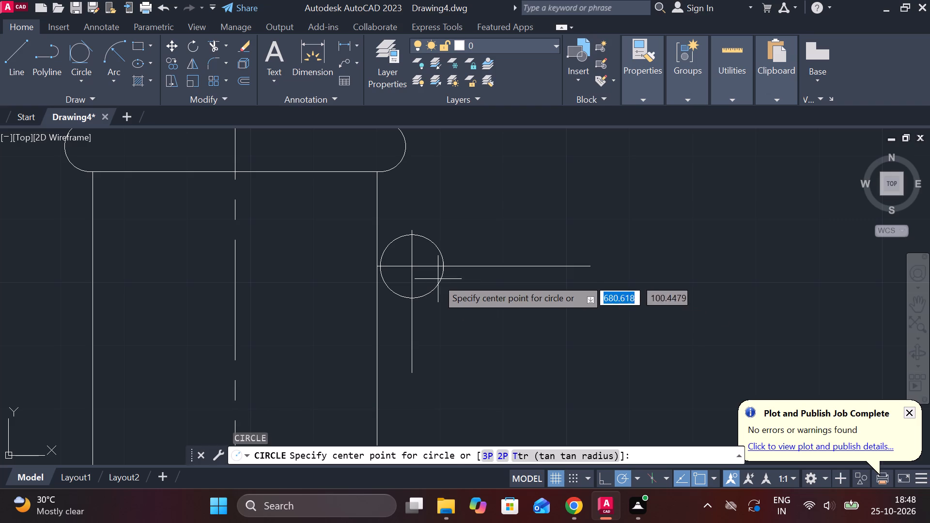
click(415, 266)
text(10)
key(Return)
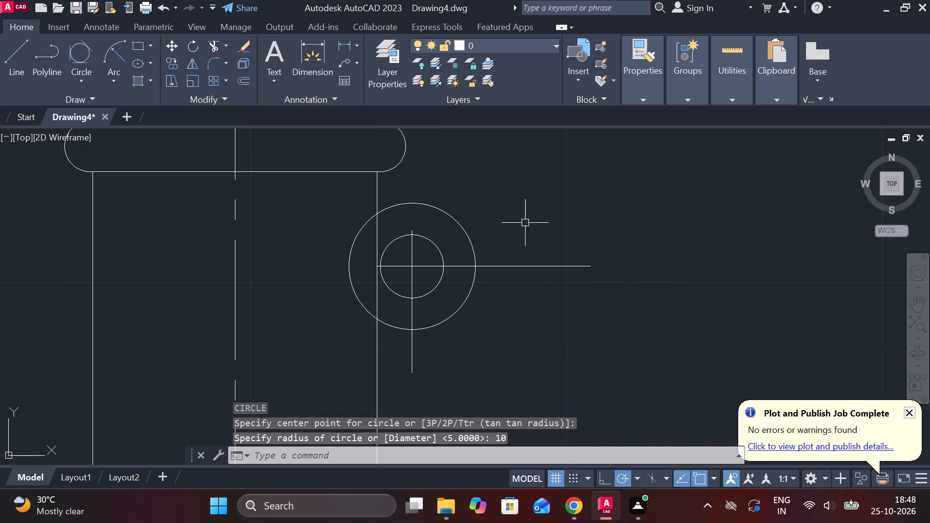
Draw horizontal lines leftward from the outer circle's top and bottom quadrants, crossing the body's right edge.
middle_drag(503, 210, 509, 226)
key(l)
key(Return)
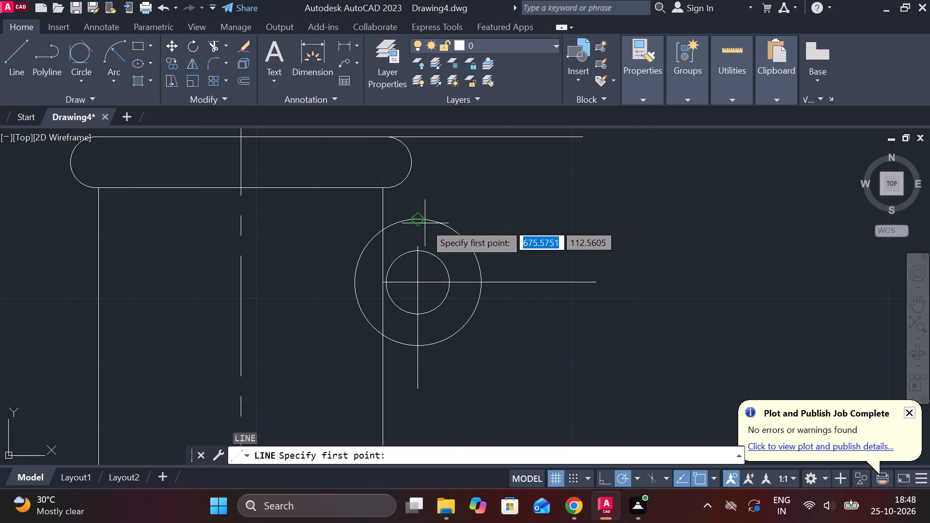
click(422, 222)
click(348, 221)
key(Escape)
key(space)
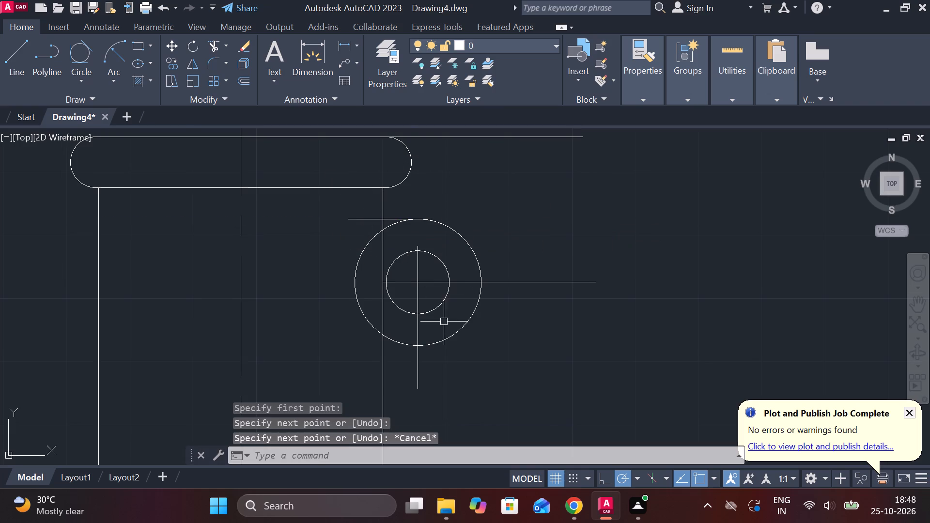
click(414, 341)
click(347, 342)
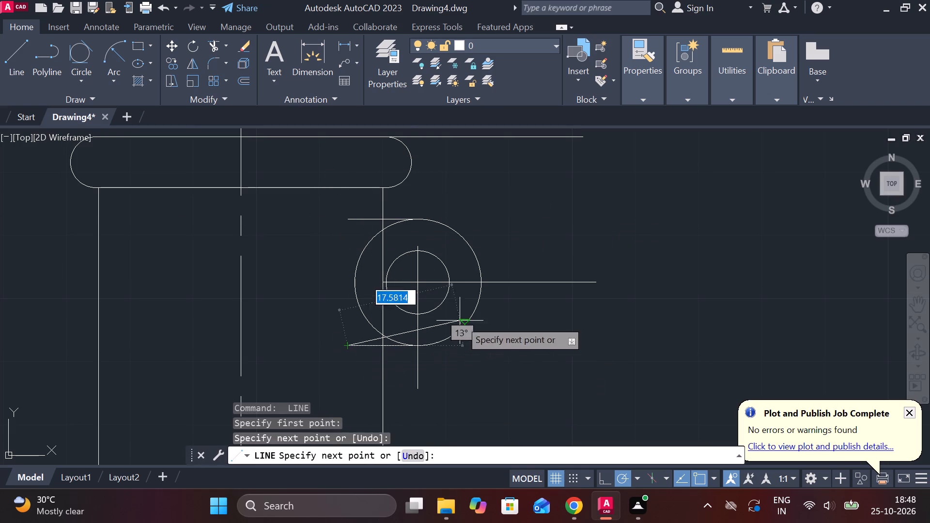
key(Escape)
Trim the outer circle's left half and the body's right edge between the two horizontal tangent lines.
text(TR)
key(space)
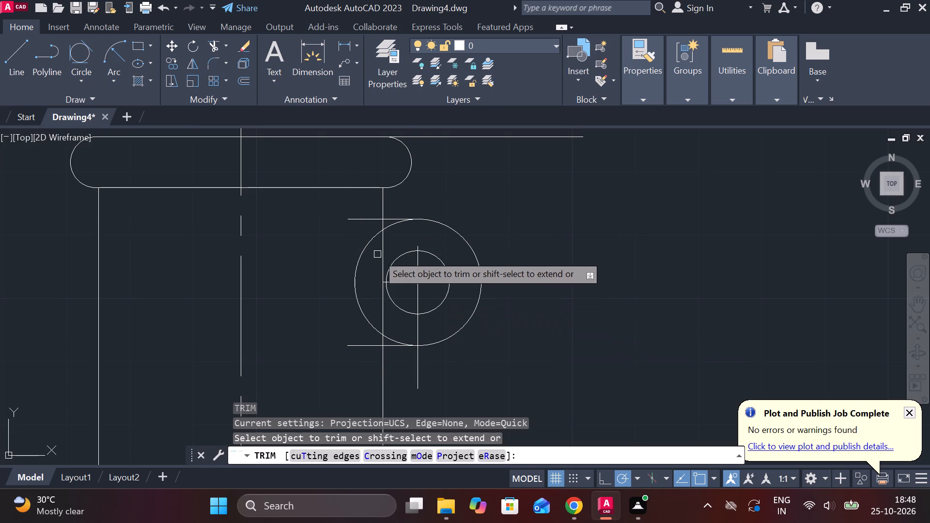
click(356, 247)
click(364, 259)
click(381, 246)
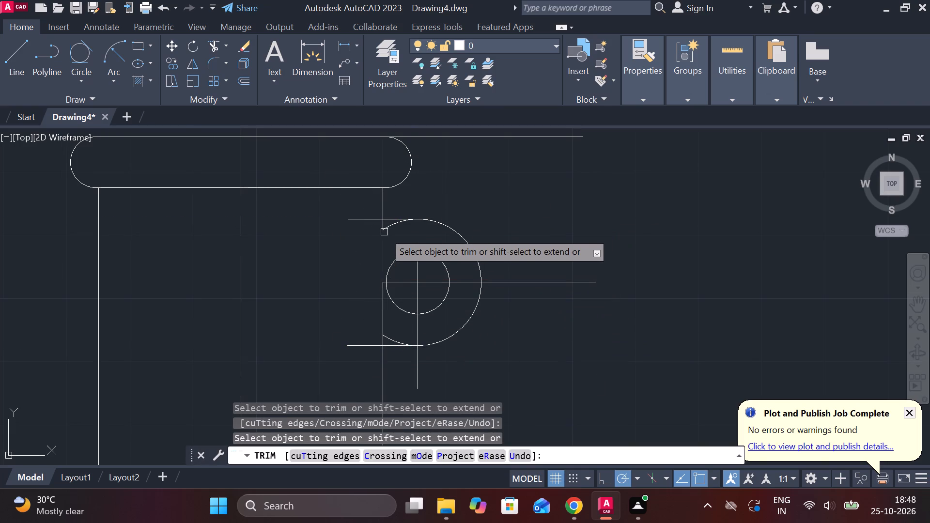
click(385, 231)
click(385, 228)
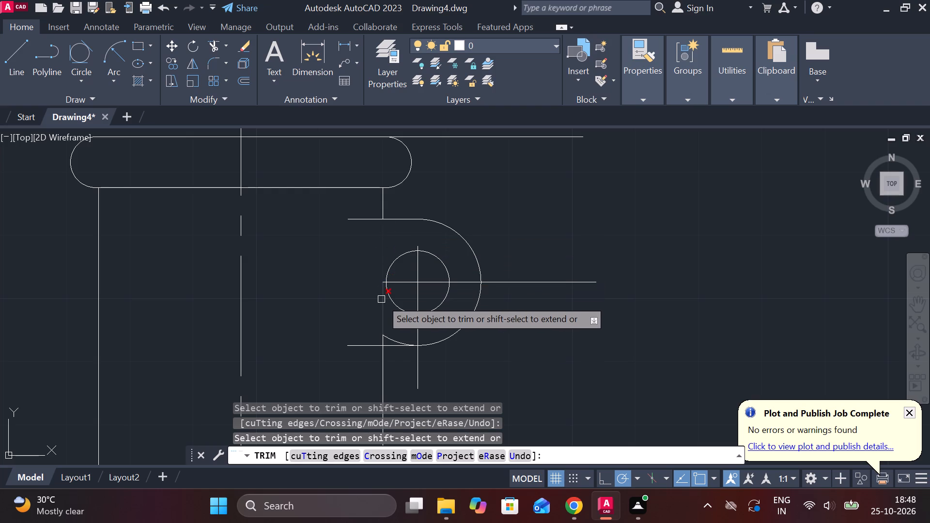
click(381, 299)
click(389, 336)
click(383, 337)
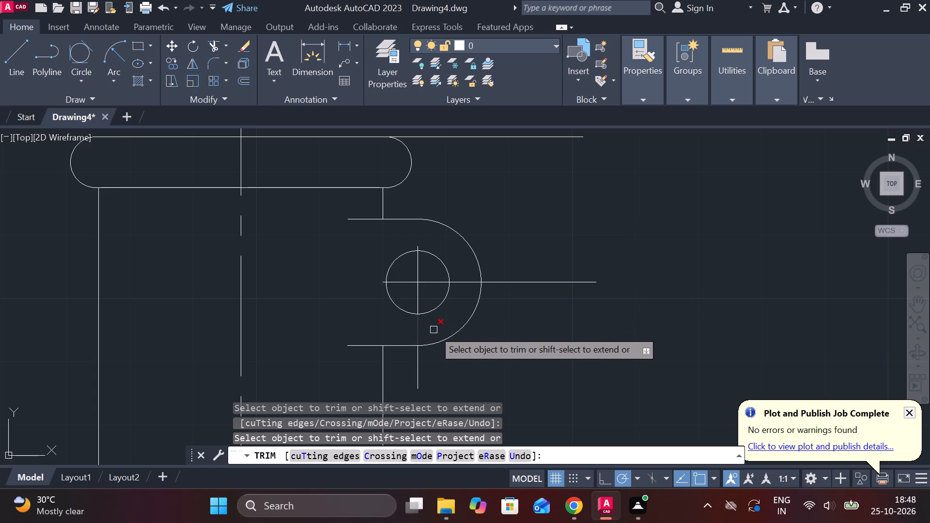
scroll(433, 290, down, 1)
key(Escape)
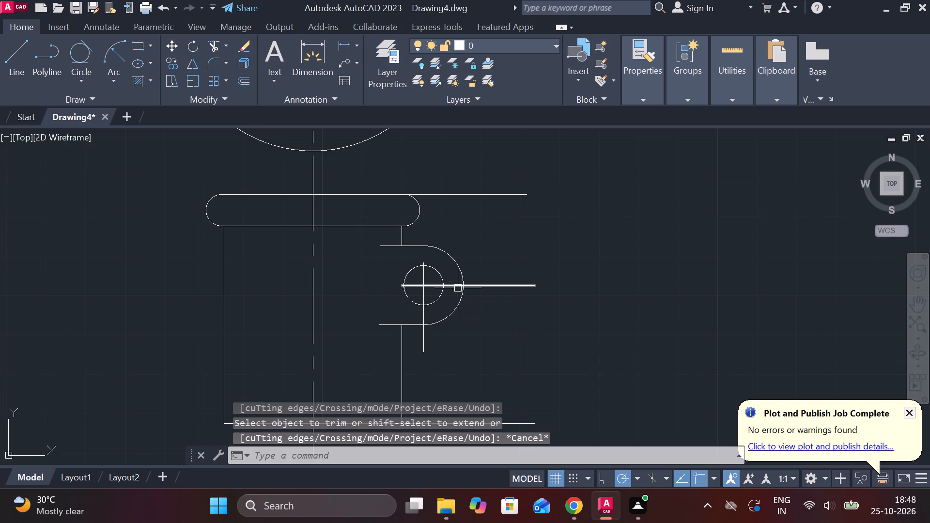
Erase the horizontal reference line and the short vertical line crossing the side lug's hole.
click(458, 288)
scroll(440, 285, up, 2)
click(397, 265)
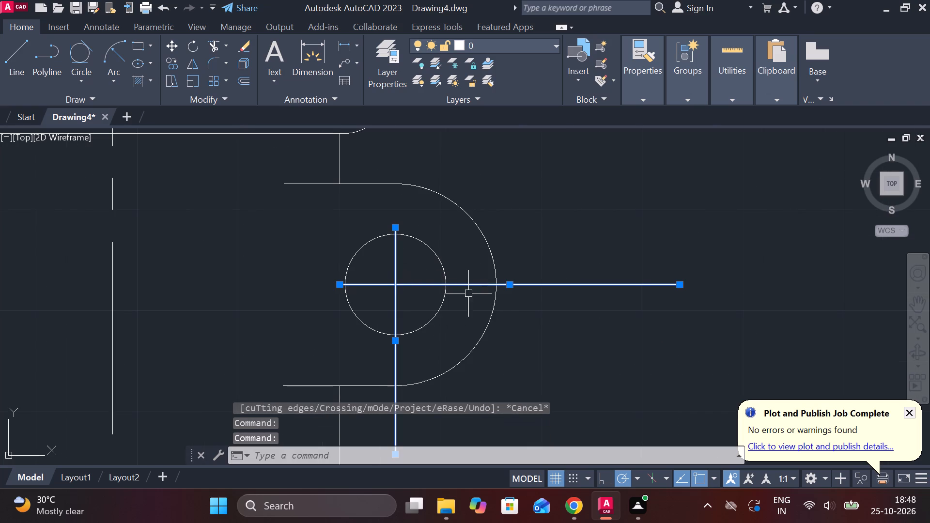
text(E)
key(space)
Add a centre mark to the diameter 10 circle in the side lug.
text(CM)
key(Return)
click(435, 251)
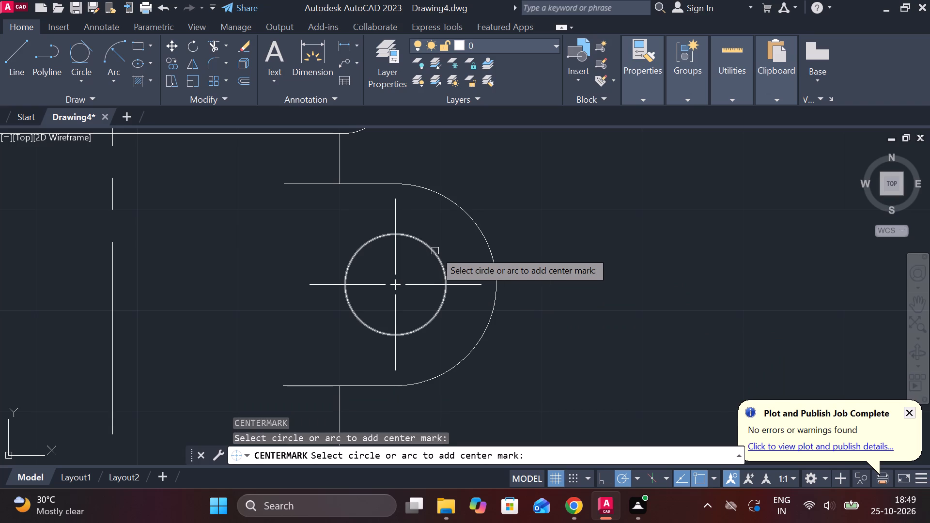
scroll(537, 262, down, 2)
middle_drag(541, 292, 519, 281)
scroll(525, 277, down, 1)
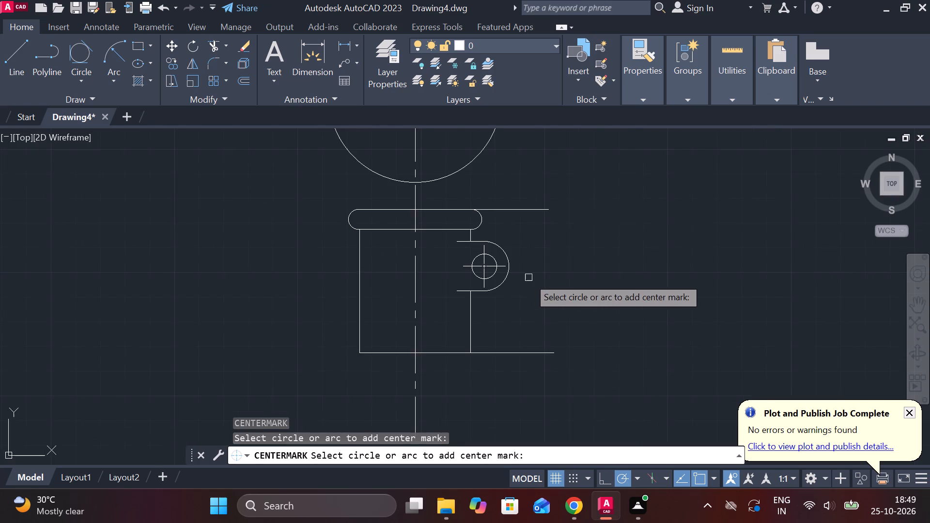
middle_drag(540, 278, 507, 289)
scroll(522, 277, down, 1)
middle_drag(526, 277, 518, 313)
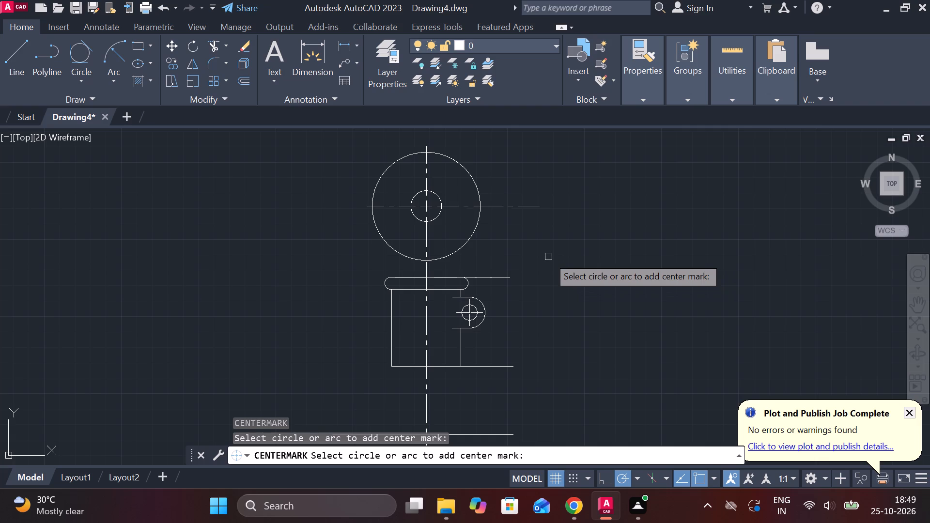
key(Escape)
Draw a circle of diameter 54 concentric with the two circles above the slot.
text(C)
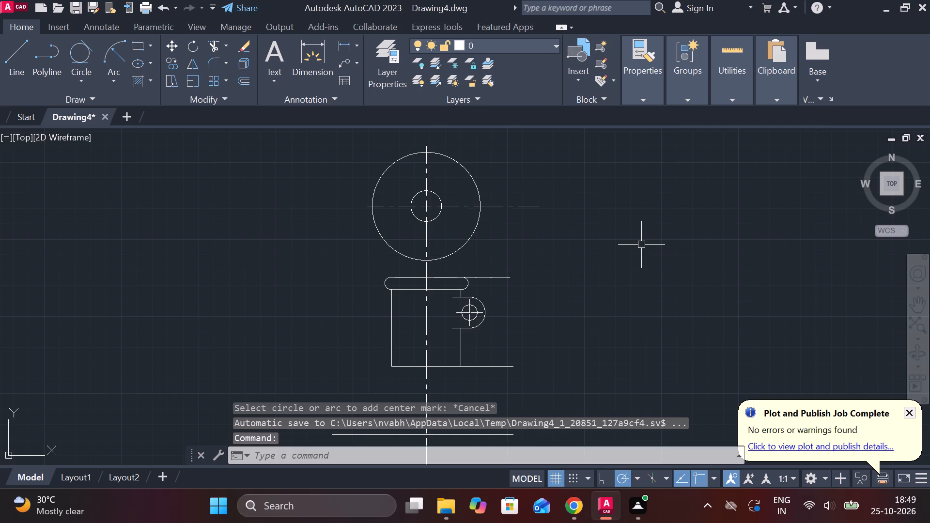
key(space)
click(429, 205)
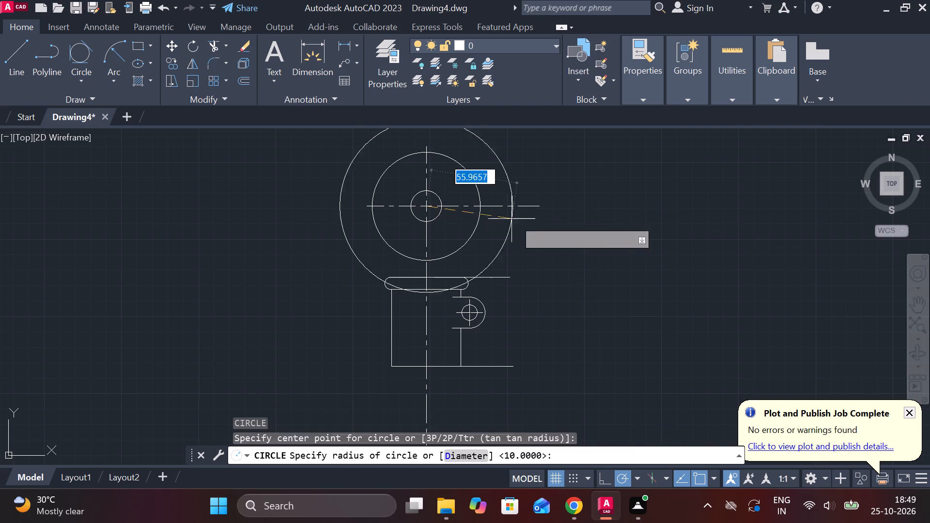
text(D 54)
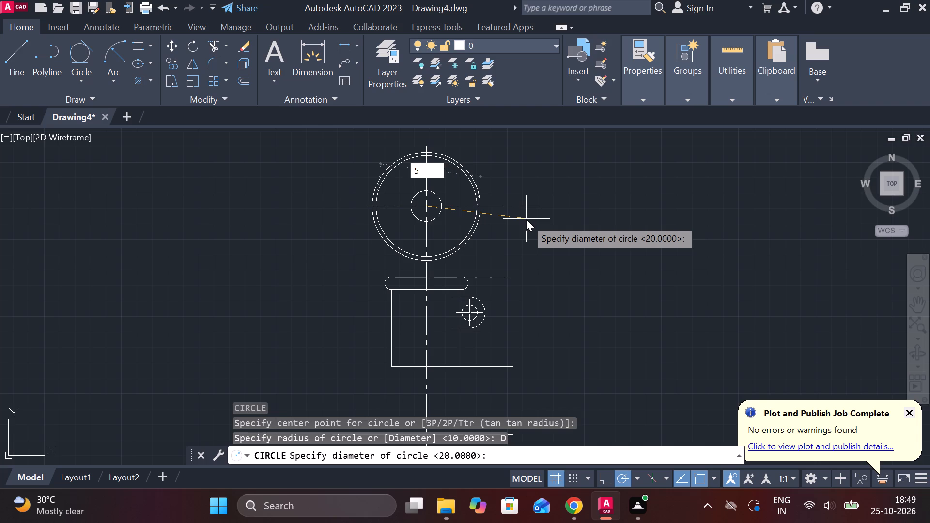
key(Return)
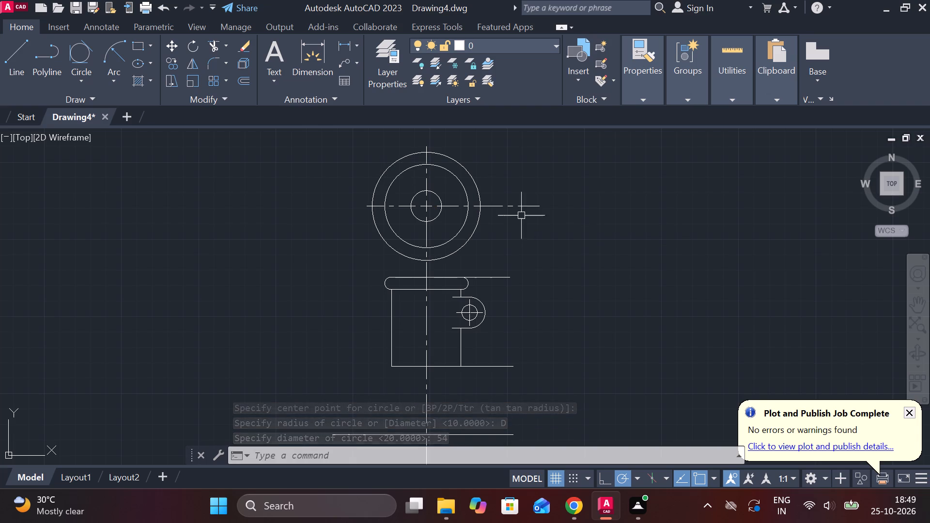
Check the diameter of the outermost circle above the slot using a Diameter dimension.
click(356, 50)
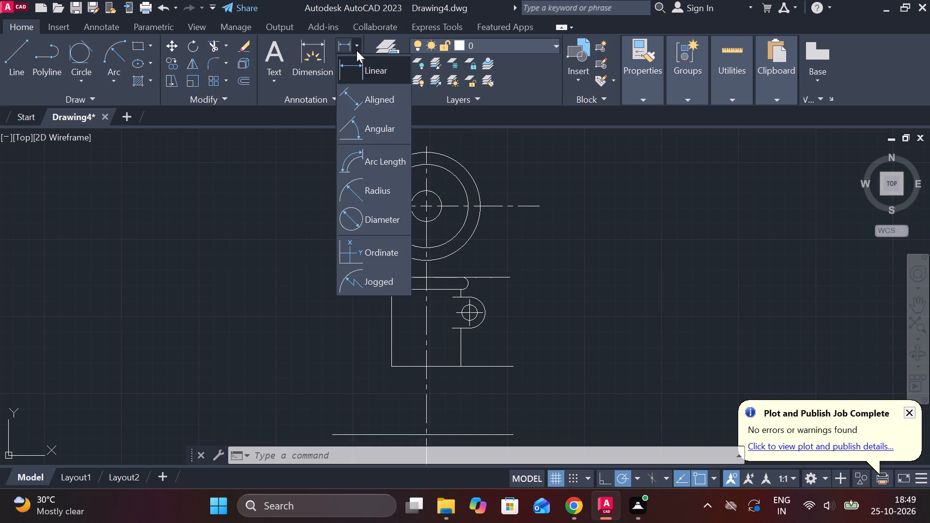
click(380, 220)
click(371, 181)
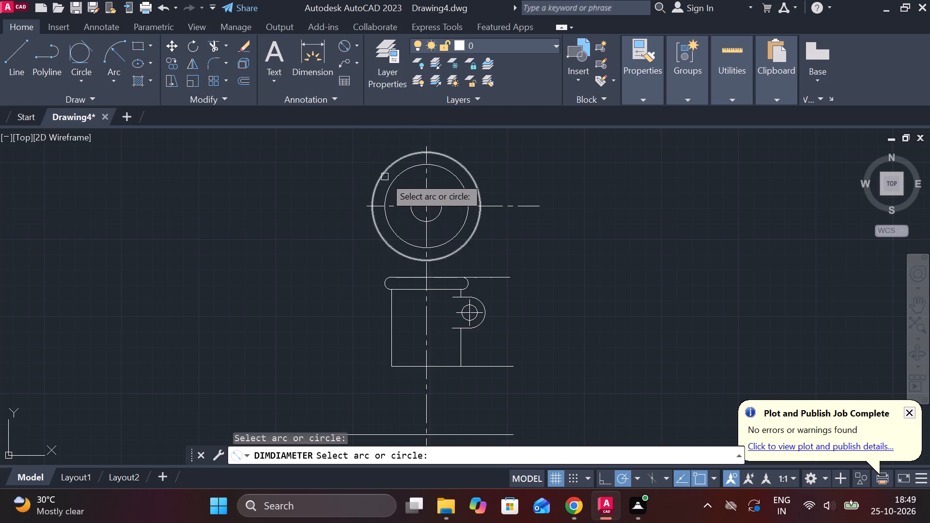
click(385, 177)
scroll(376, 169, up, 3)
scroll(376, 168, down, 2)
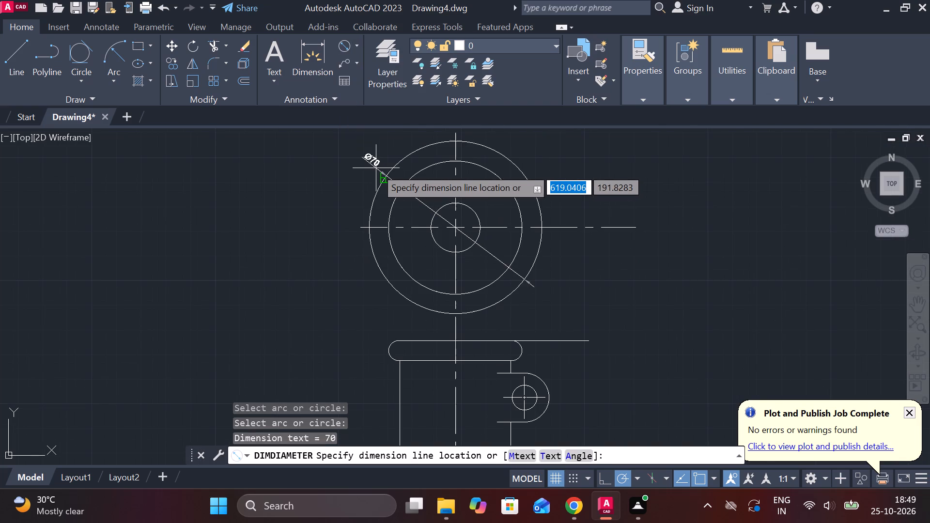
key(Escape)
click(515, 155)
key(Escape)
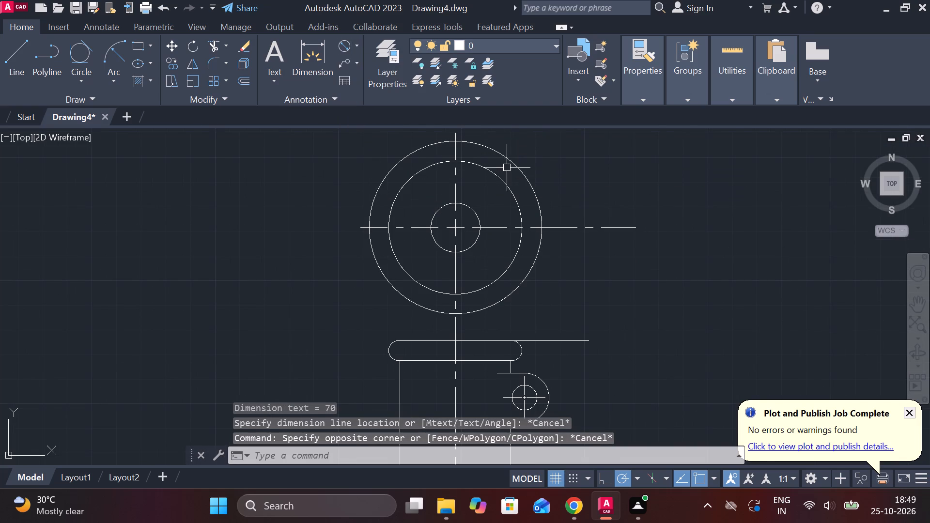
Erase all three concentric circles above the slot, keeping their centrelines.
click(510, 164)
click(497, 180)
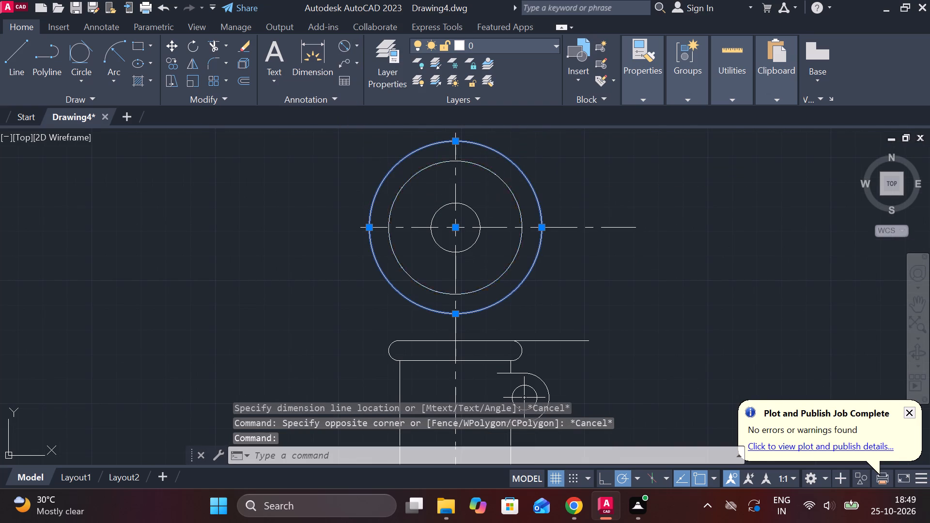
click(478, 210)
text(E)
key(space)
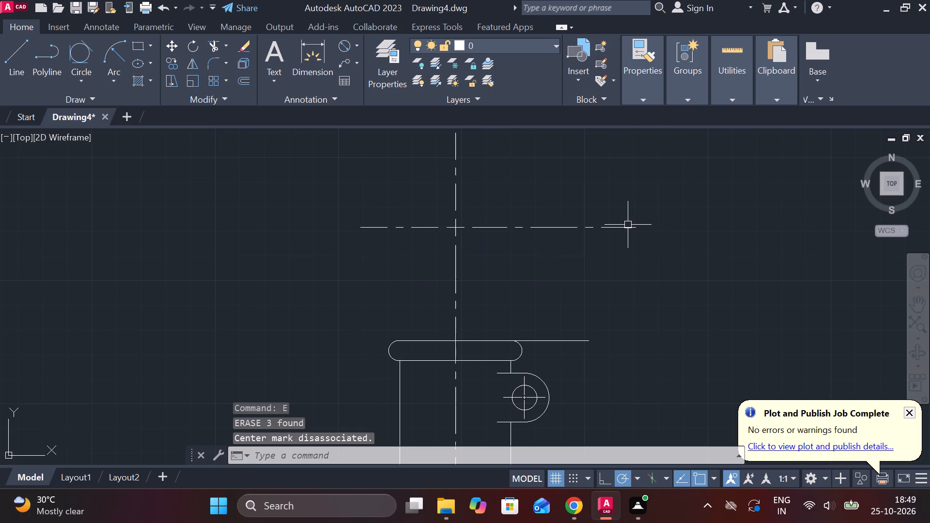
Draw a circle of diameter 54 centred on the centreline intersection above the slot.
text(C)
key(space)
click(458, 224)
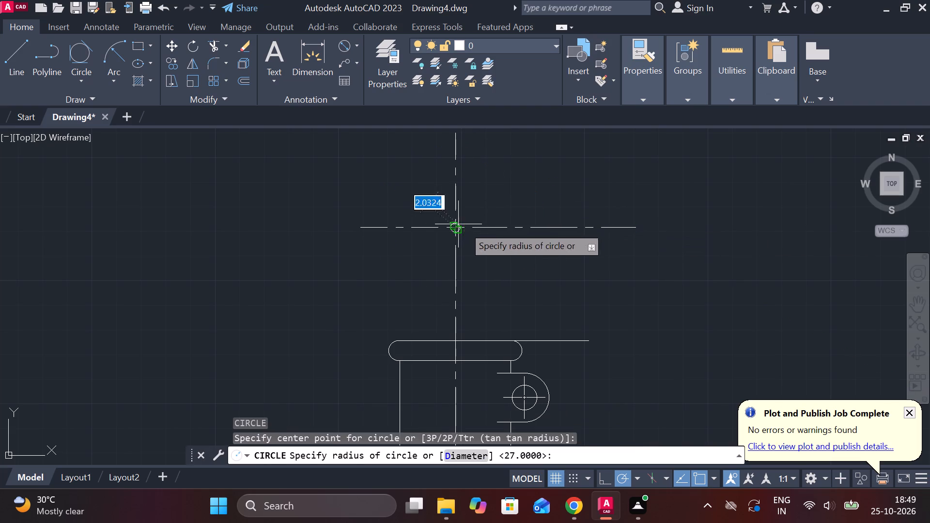
text(D)
key(space)
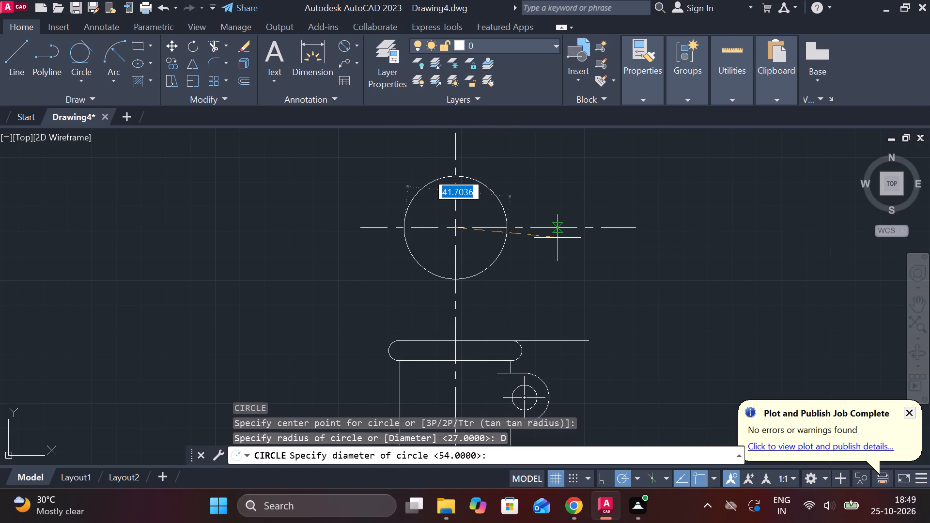
key(5)
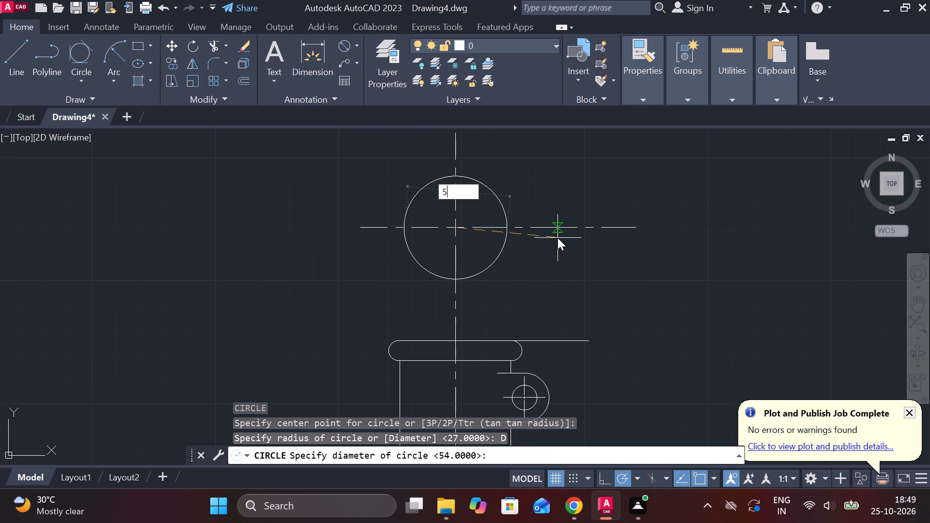
key(4)
key(Return)
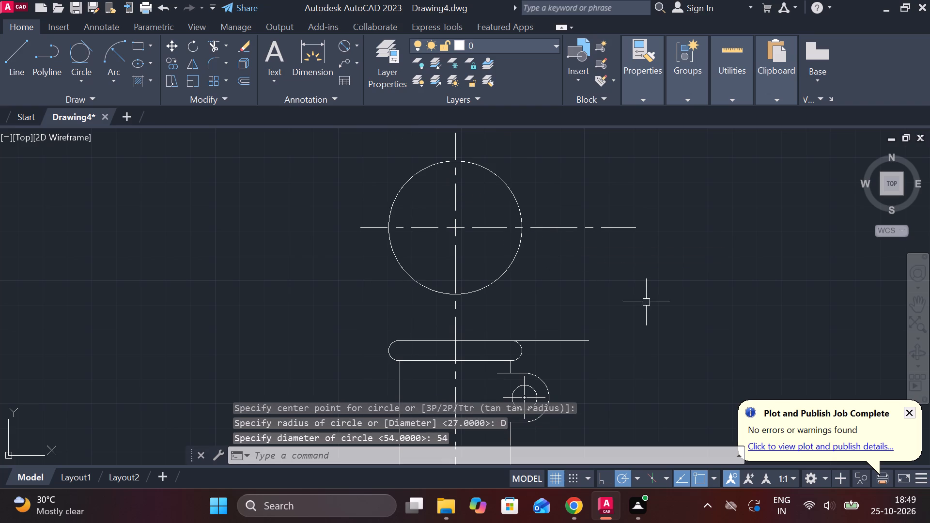
Draw a concentric circle of diameter 35 inside the diameter 54 circle.
text(C)
key(space)
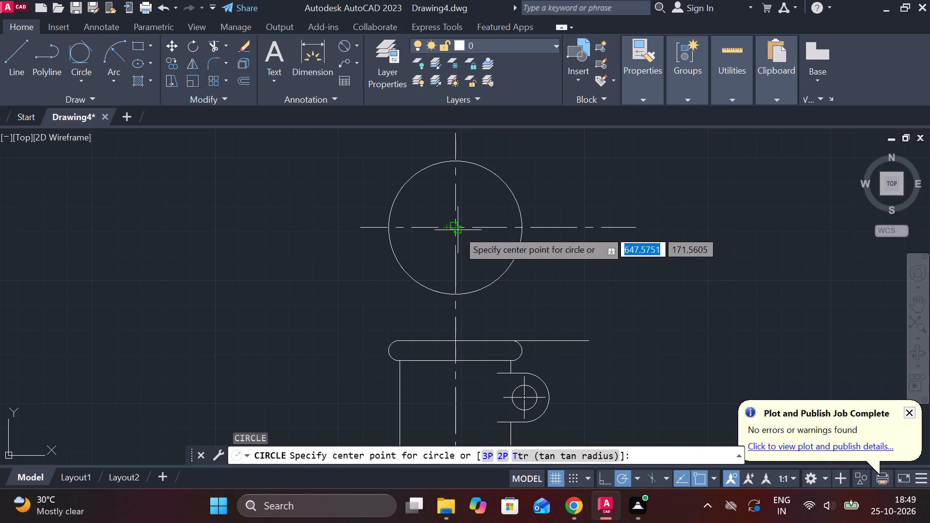
click(458, 230)
scroll(475, 244, up, 2)
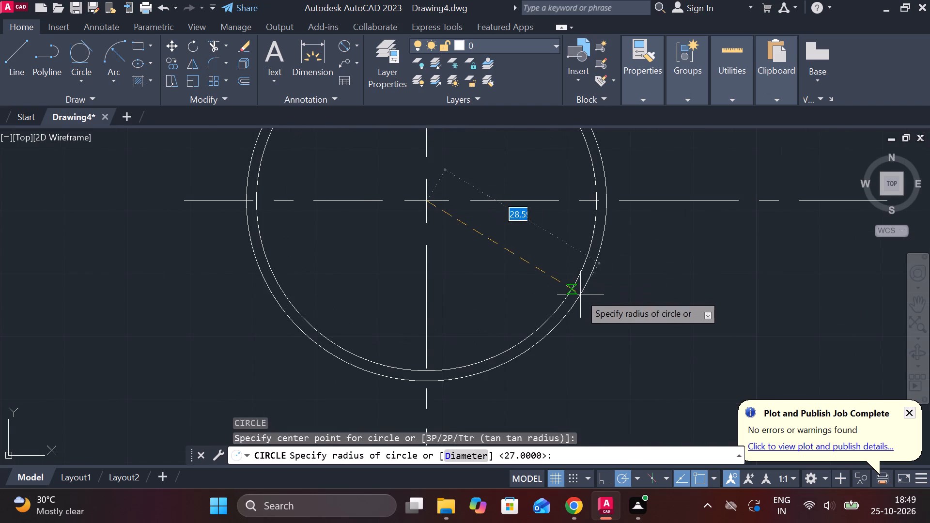
text(D)
key(space)
text(35)
key(space)
Draw a concentric circle of diameter 10 at the centre of the diameter 54 and 35 circles.
text(C)
key(space)
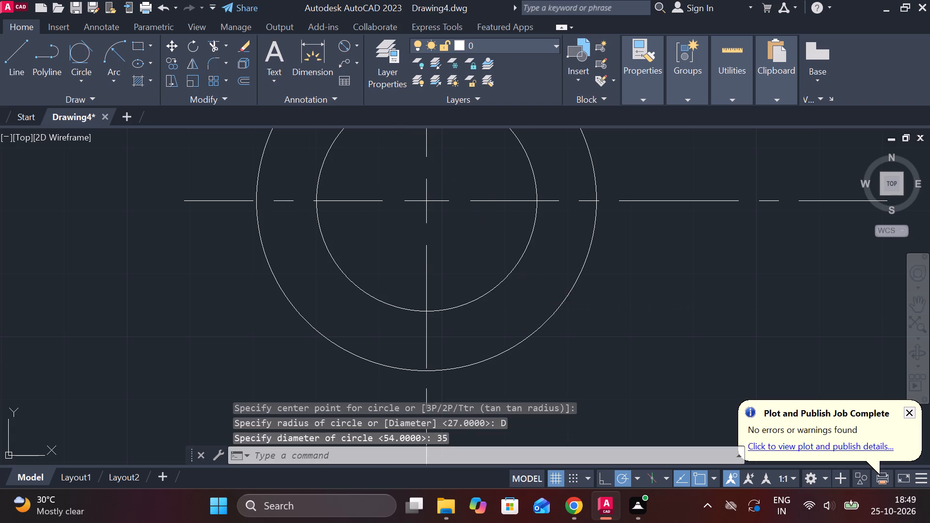
click(423, 203)
text(D)
key(space)
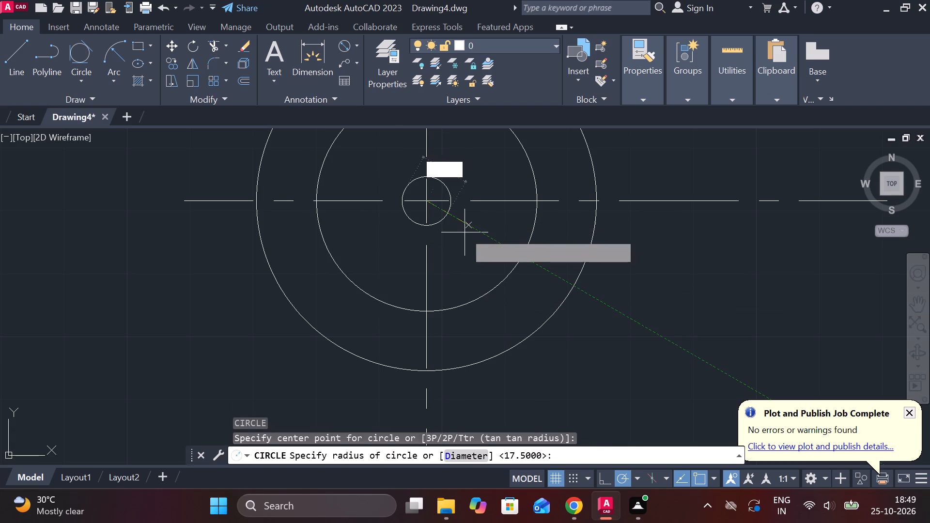
text(10)
key(Return)
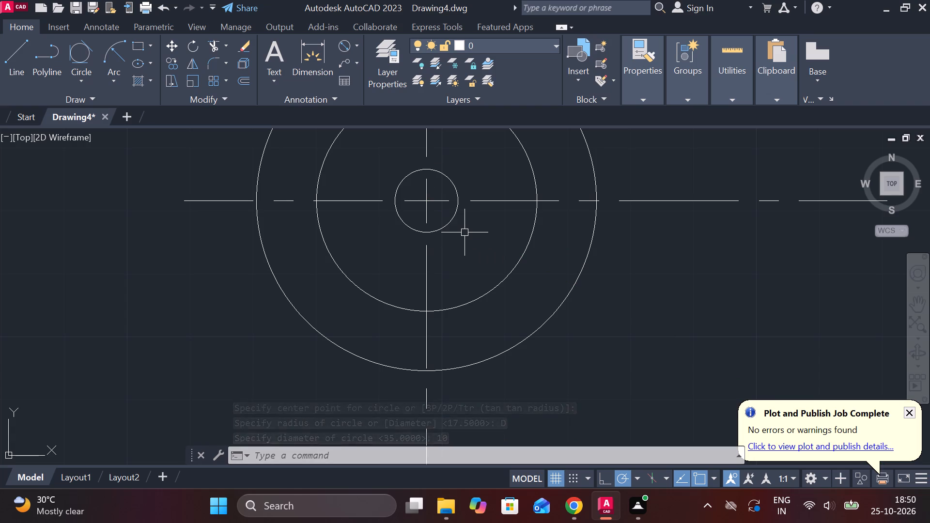
Stretch the lug centre mark's upper vertical extension past the top of the diameter 54 circle.
scroll(465, 232, down, 2)
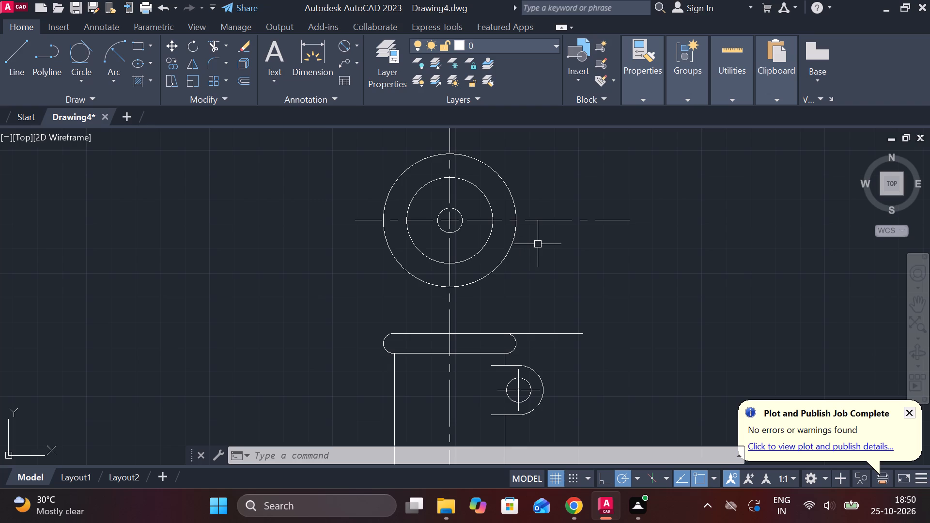
click(516, 372)
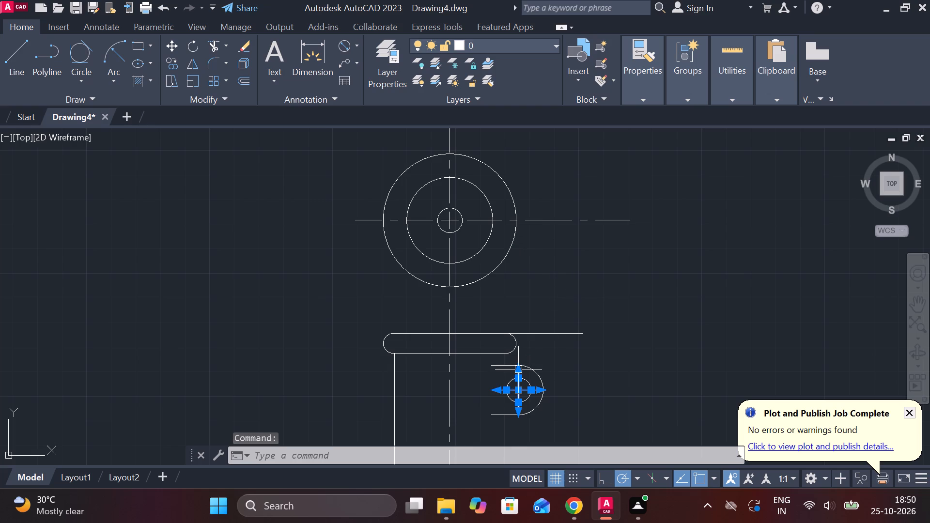
click(520, 369)
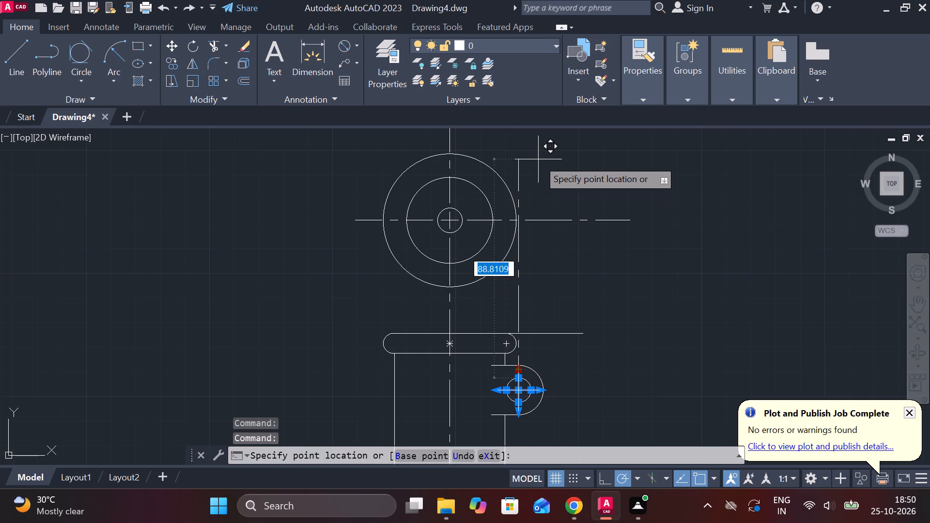
click(535, 145)
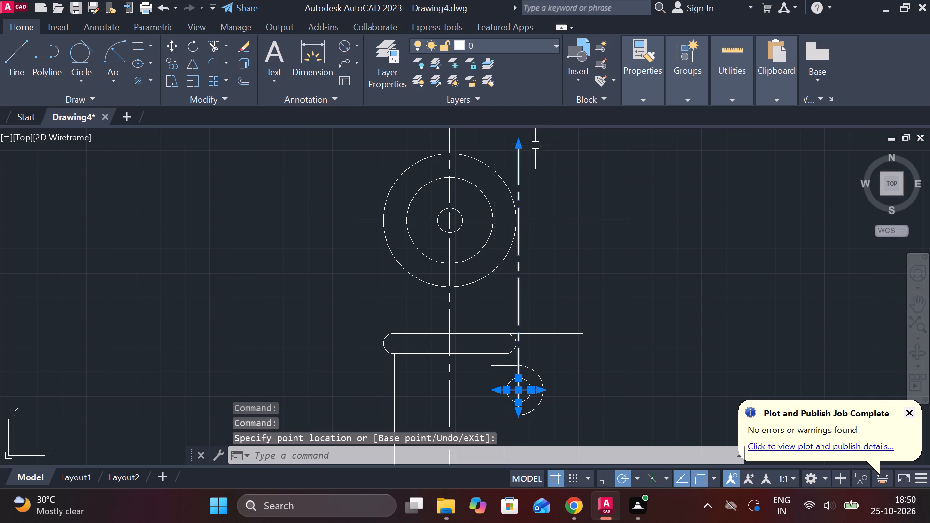
middle_drag(572, 227, 484, 254)
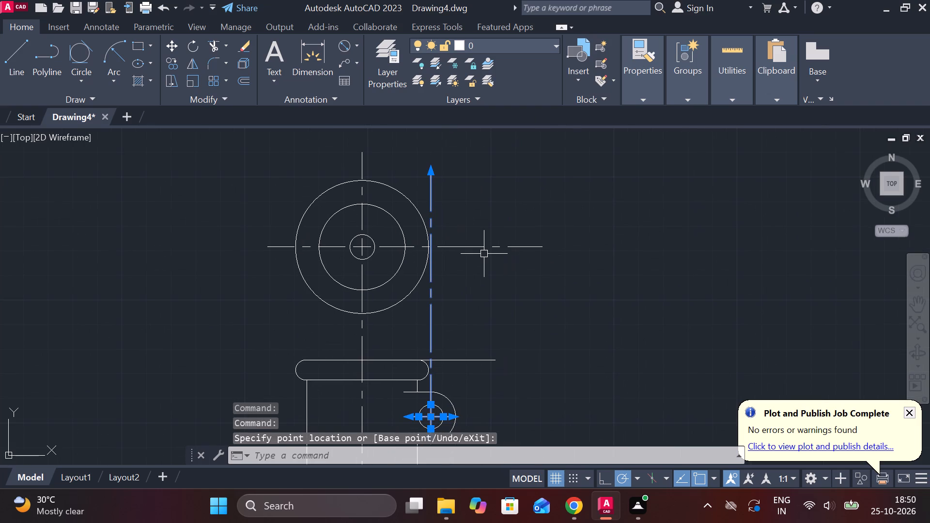
key(Escape)
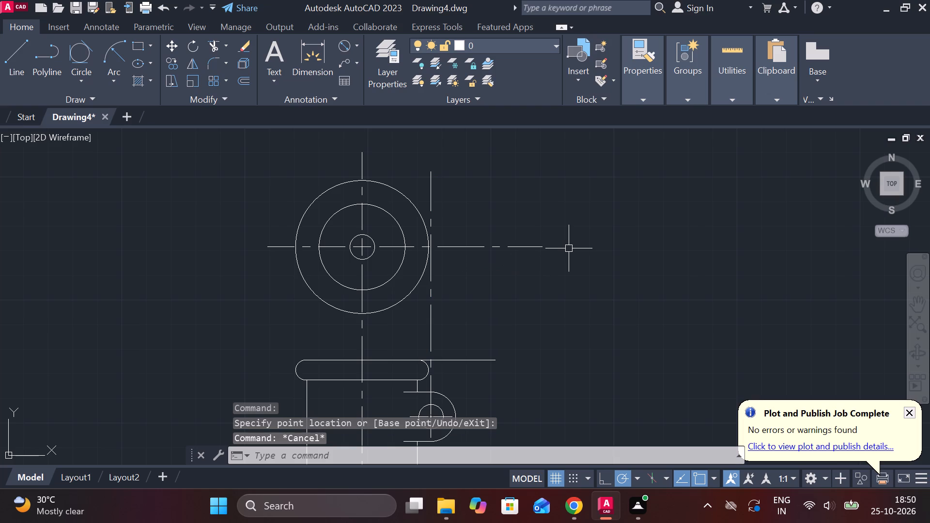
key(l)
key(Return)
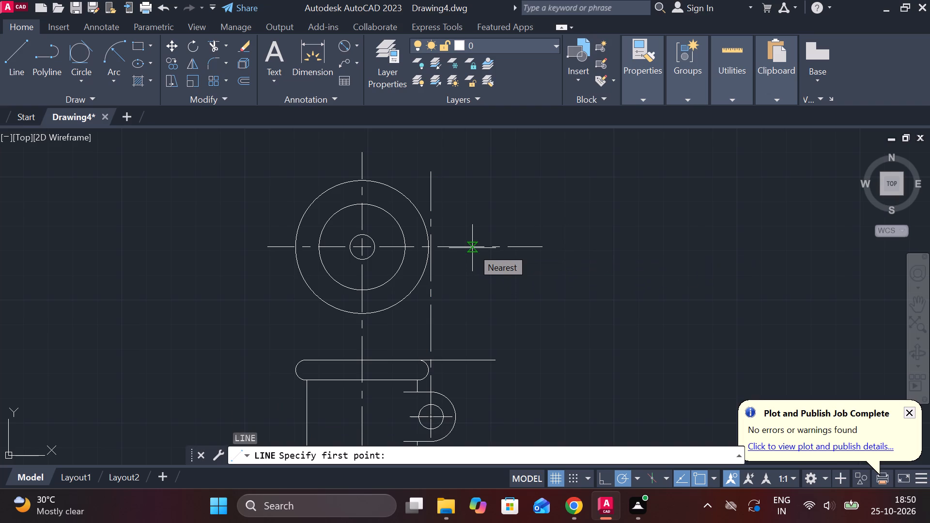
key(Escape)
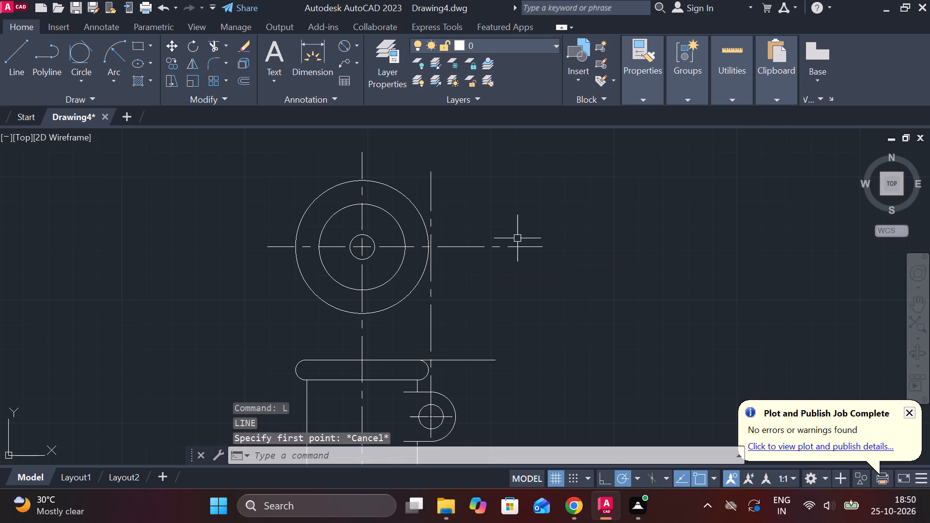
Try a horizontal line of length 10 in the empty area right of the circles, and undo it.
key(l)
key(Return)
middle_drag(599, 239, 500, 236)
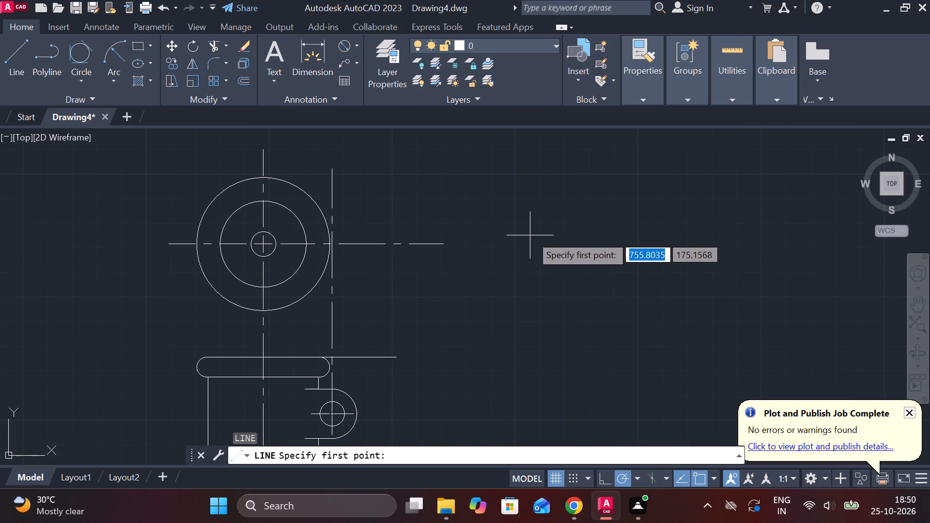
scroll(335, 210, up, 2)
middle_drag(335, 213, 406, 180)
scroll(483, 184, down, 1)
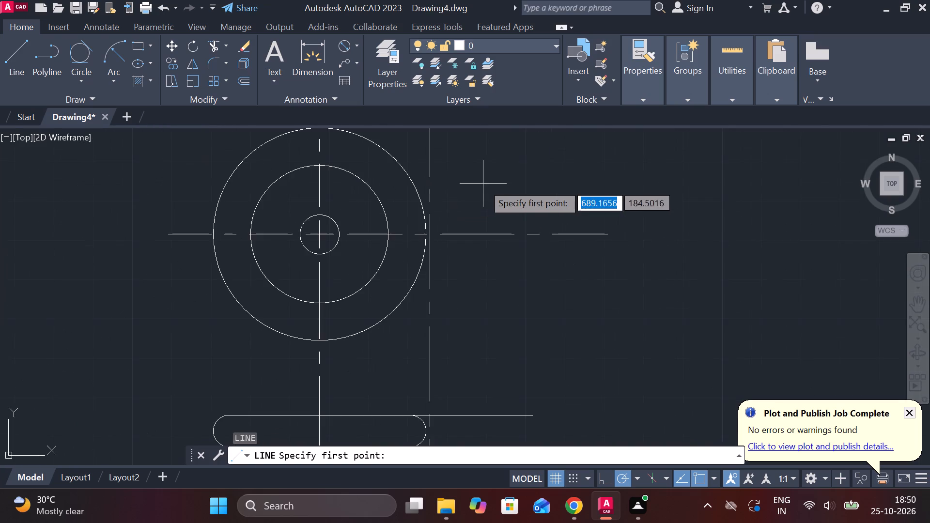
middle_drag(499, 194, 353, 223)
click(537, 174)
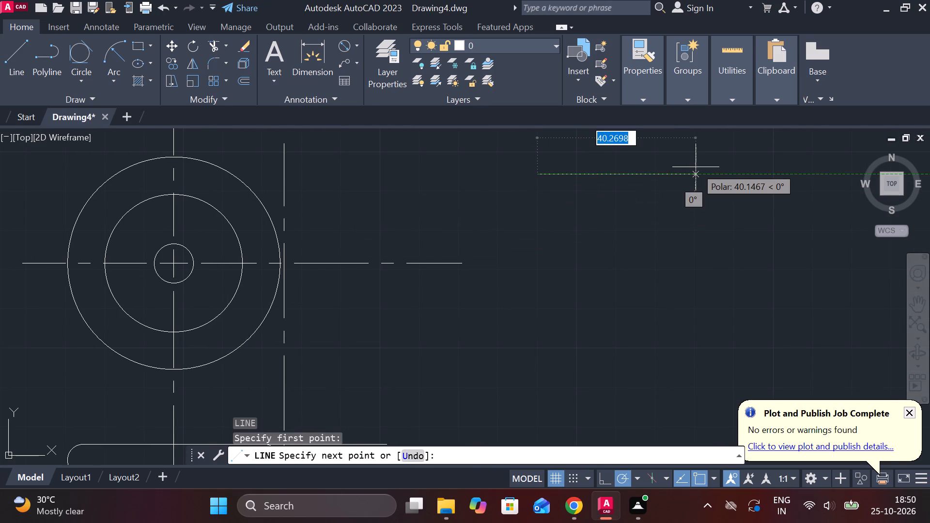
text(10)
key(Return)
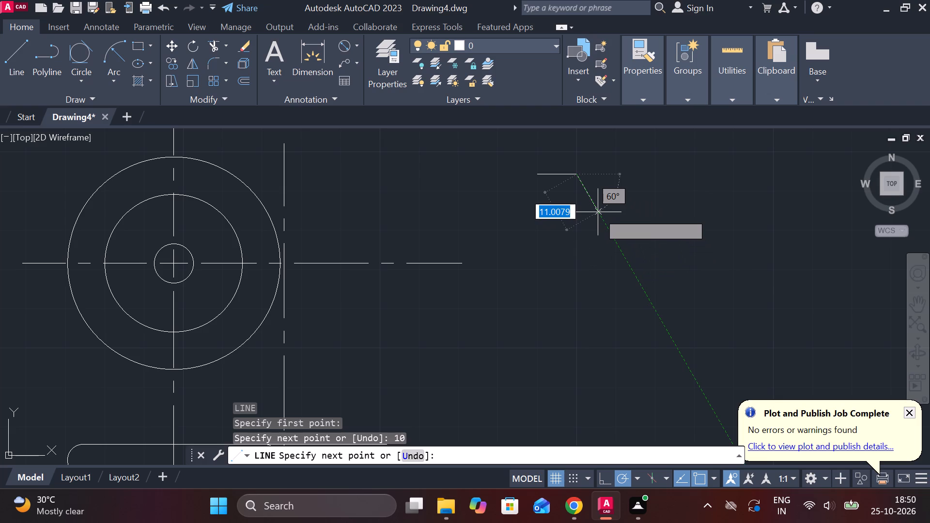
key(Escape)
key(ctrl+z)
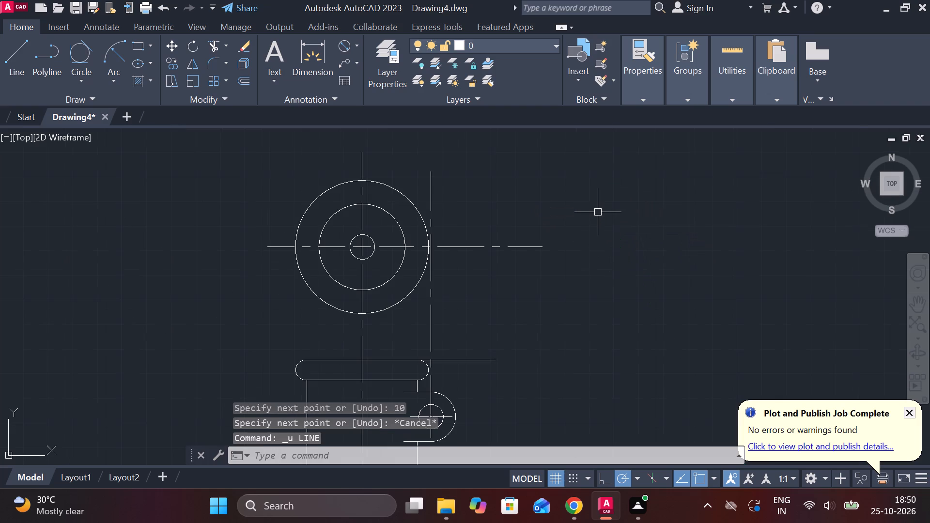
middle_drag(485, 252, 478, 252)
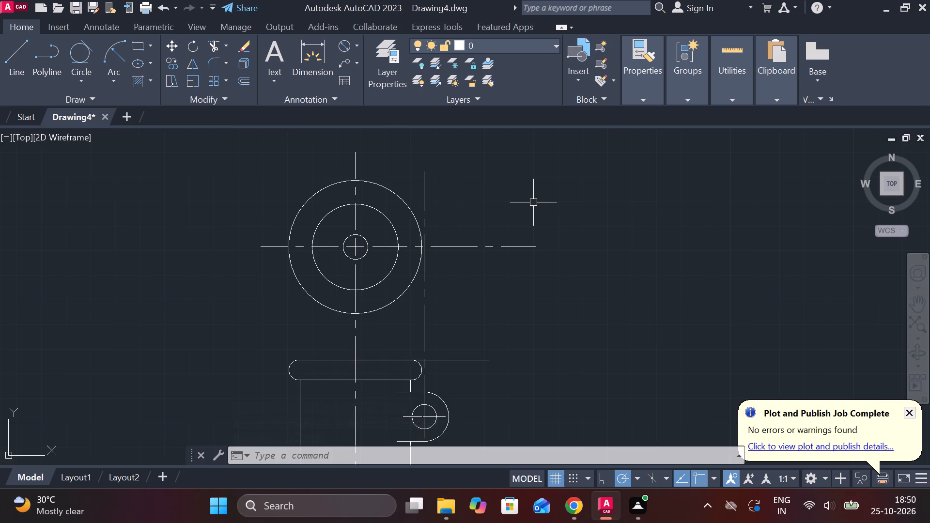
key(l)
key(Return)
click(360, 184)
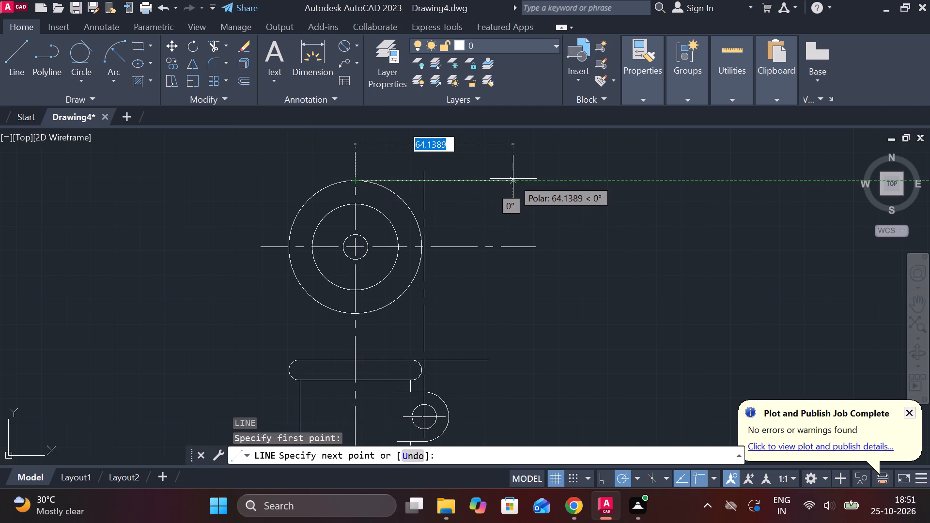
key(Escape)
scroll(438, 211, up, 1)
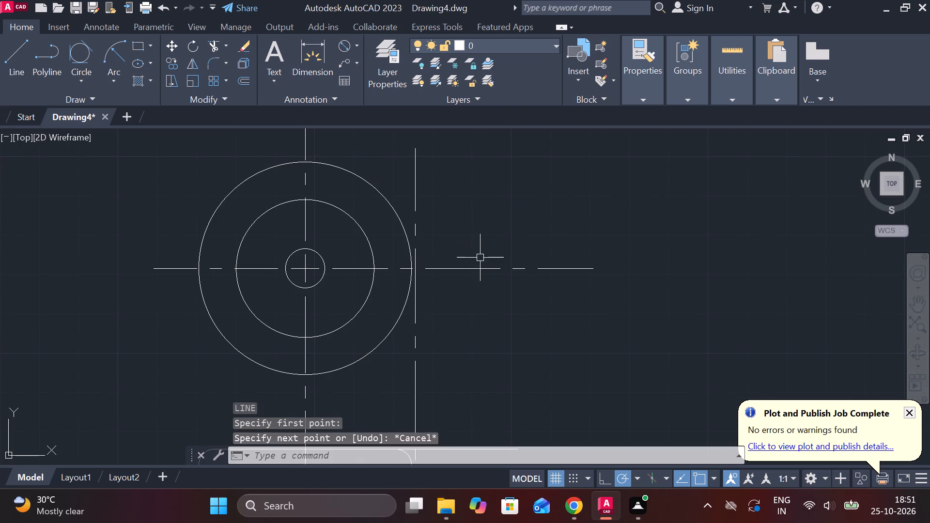
Draw a horizontal line about 58 long to the right from where the circles' horizontal centreline crosses the lug's vertical centreline.
key(l)
key(Return)
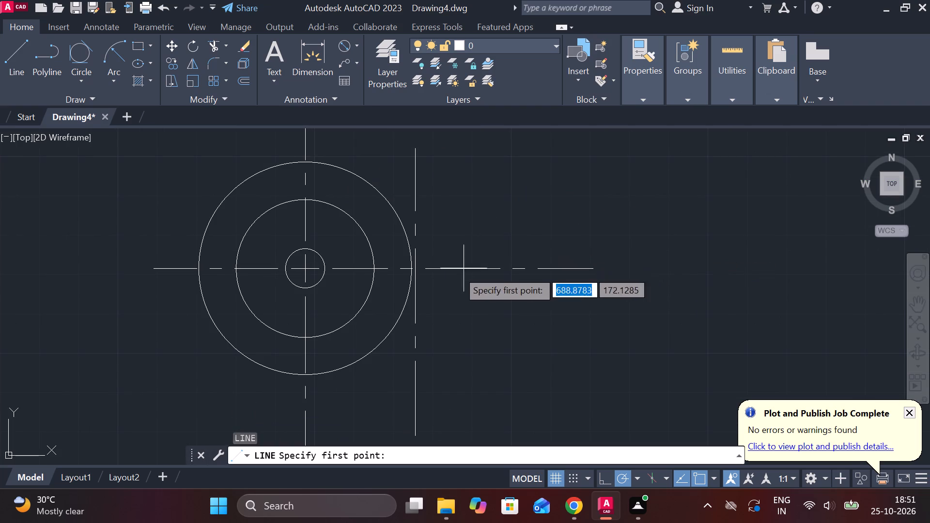
click(421, 267)
click(644, 265)
key(Escape)
Offset the new horizontal line by 18.5 above and 18.5 below.
click(571, 268)
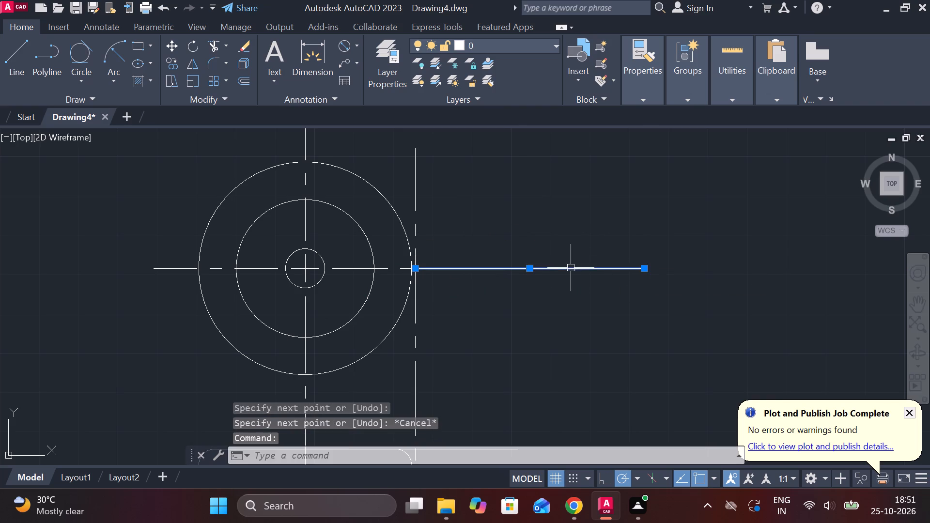
key(o)
key(Return)
key(Return)
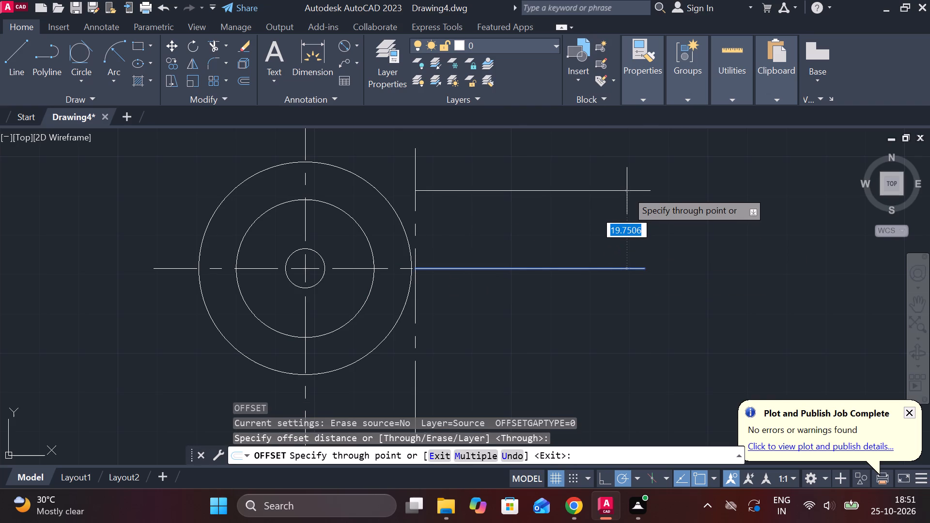
text(18.5)
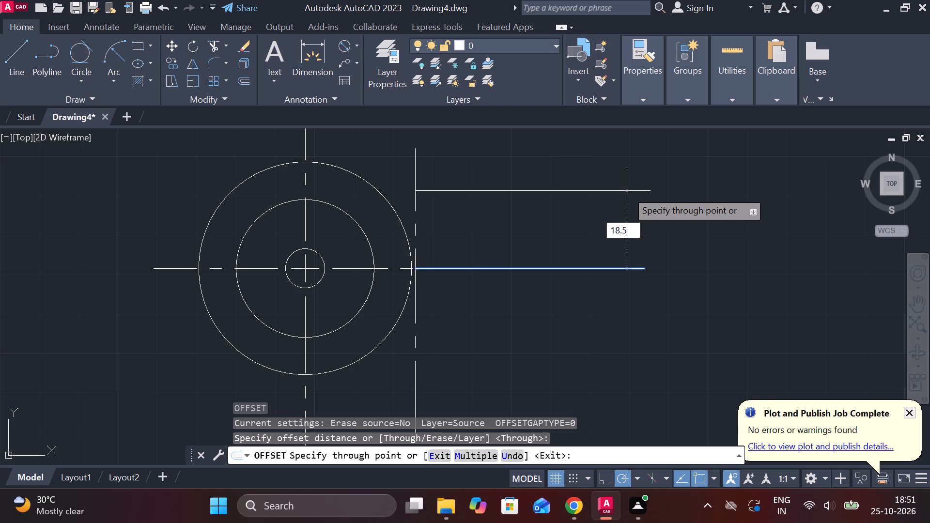
key(Return)
click(561, 267)
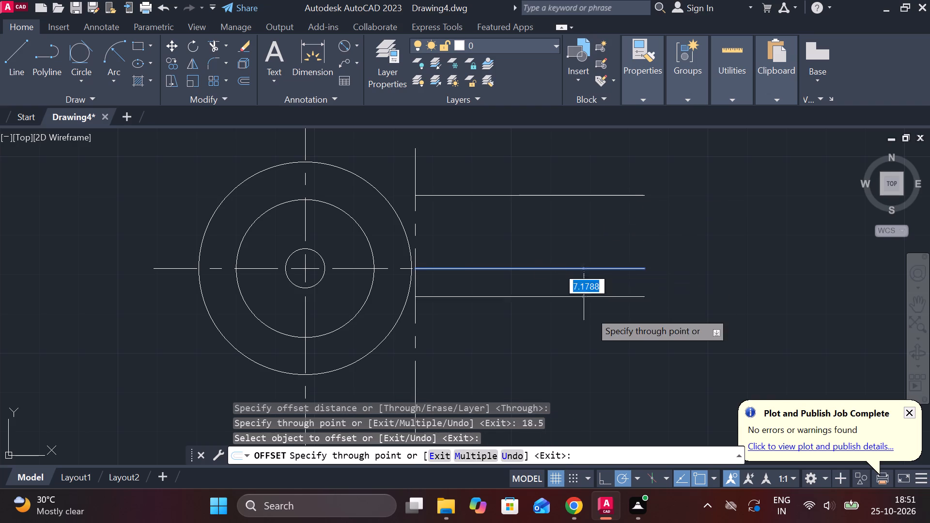
text(18)
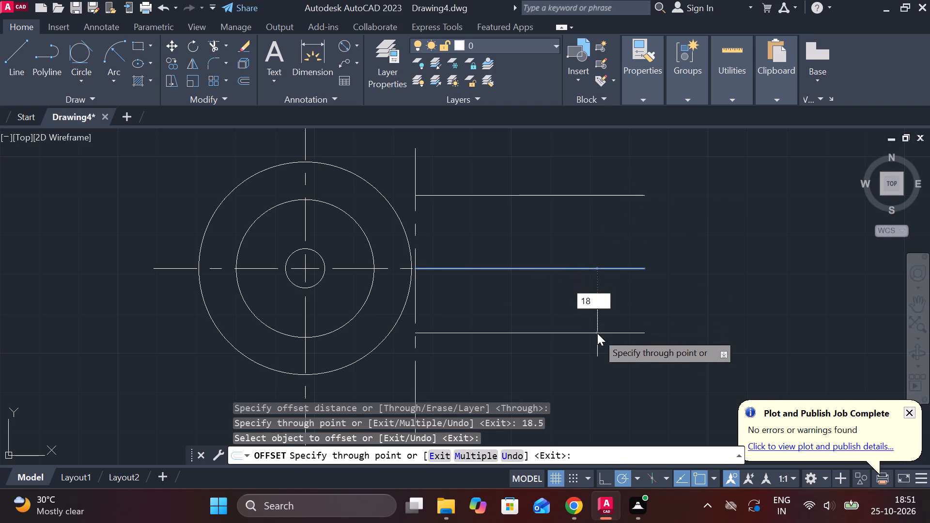
text(.5)
key(Return)
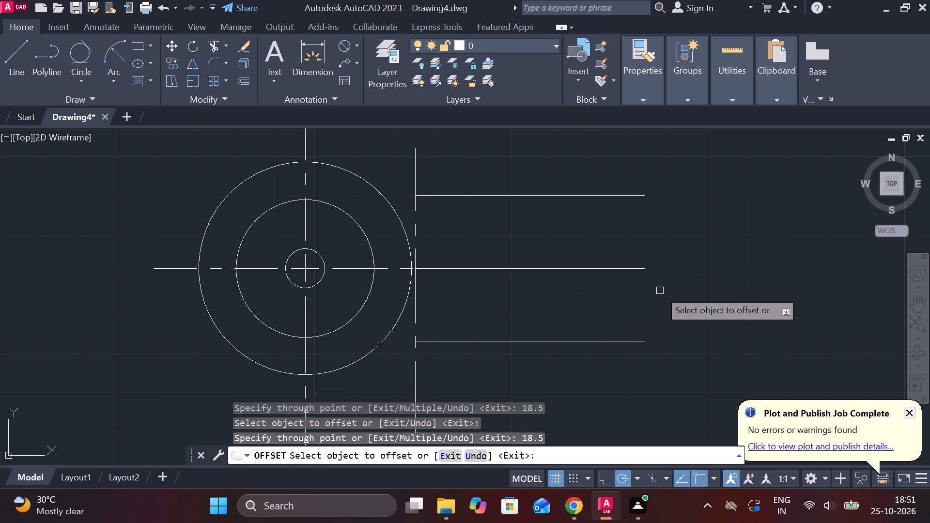
middle_drag(573, 272, 601, 259)
key(Escape)
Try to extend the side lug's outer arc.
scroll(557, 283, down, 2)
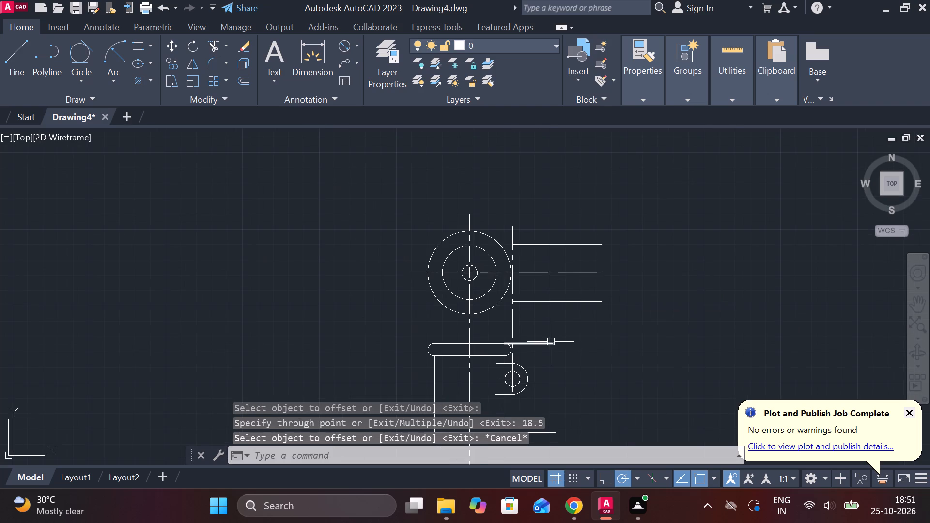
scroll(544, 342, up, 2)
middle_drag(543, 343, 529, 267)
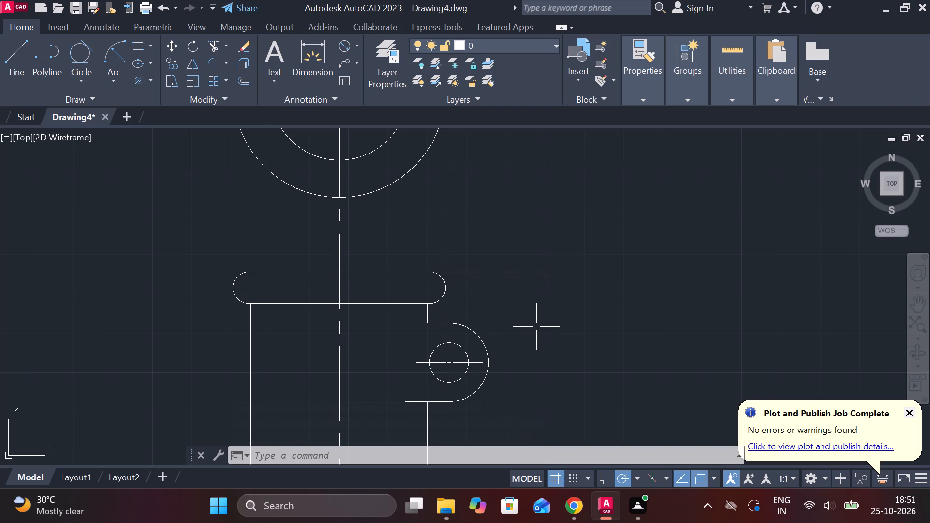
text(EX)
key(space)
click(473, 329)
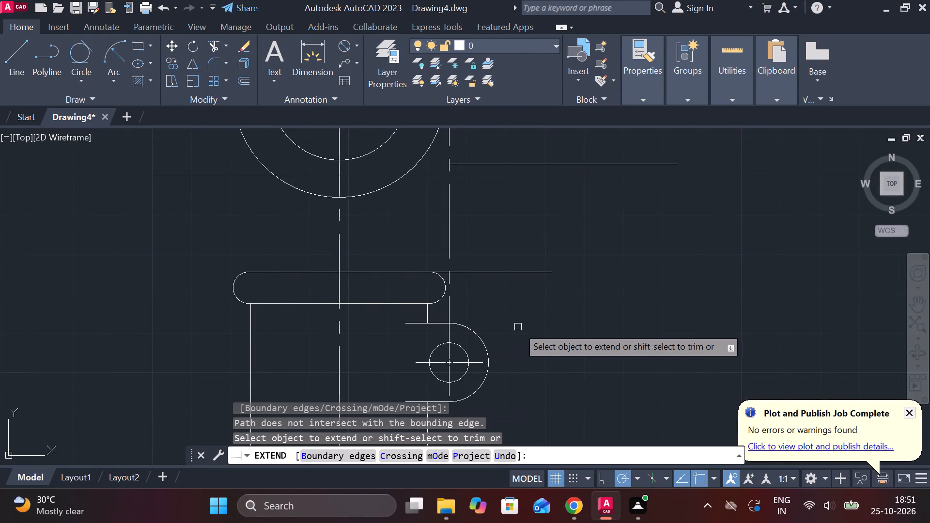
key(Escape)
Draw a circle of radius 10 centred on the lug hole, matching the lug's outer arc.
text(C)
key(space)
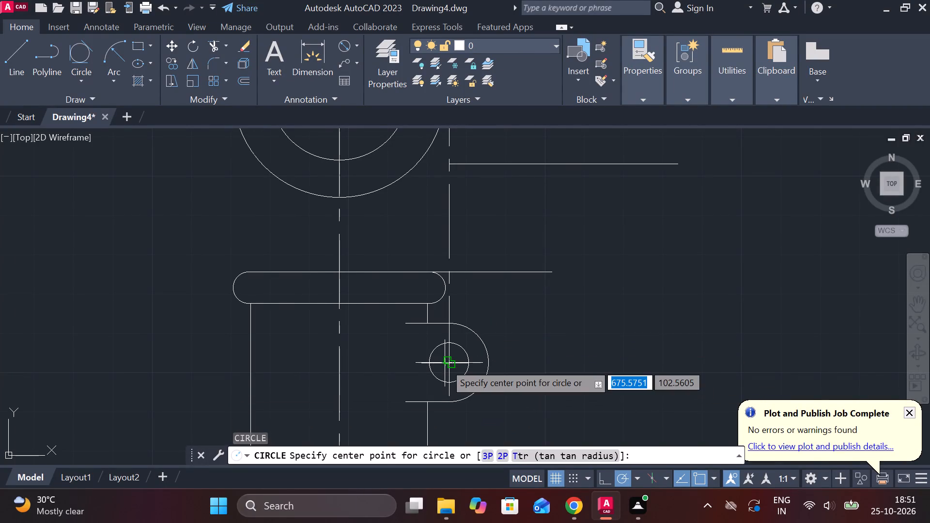
click(450, 361)
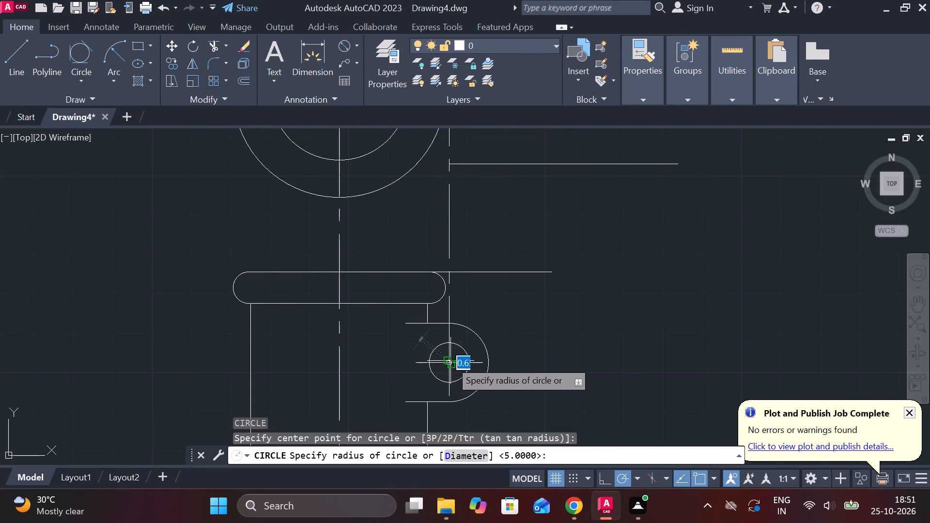
click(490, 364)
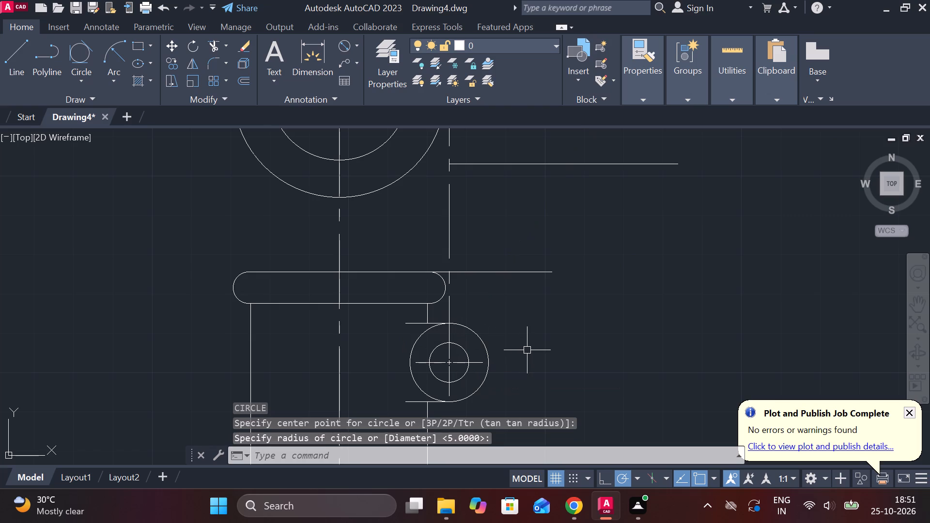
Draw a vertical projection line about 101 long upward from the lug circle's left quadrant, past the top of the diameter 54 circle.
key(l)
key(Return)
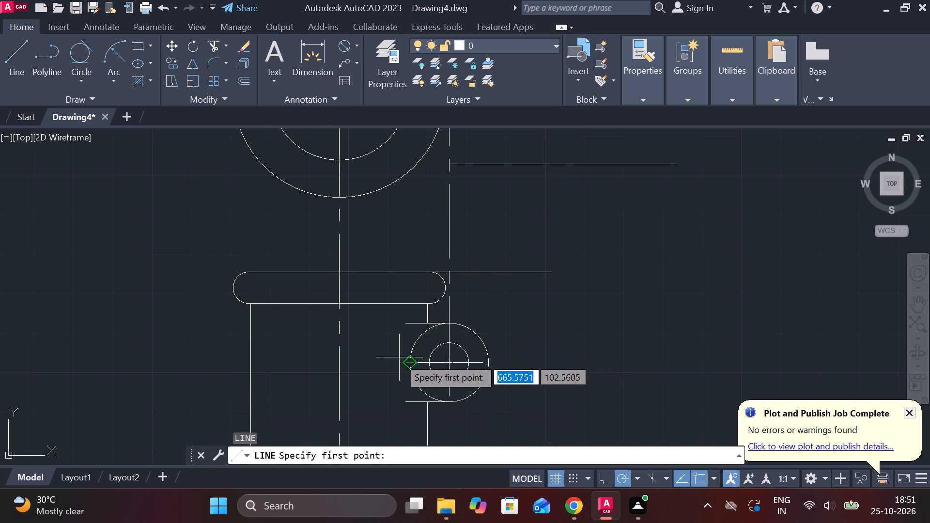
click(411, 361)
middle_drag(429, 223, 408, 335)
scroll(403, 278, down, 1)
middle_drag(397, 251, 386, 279)
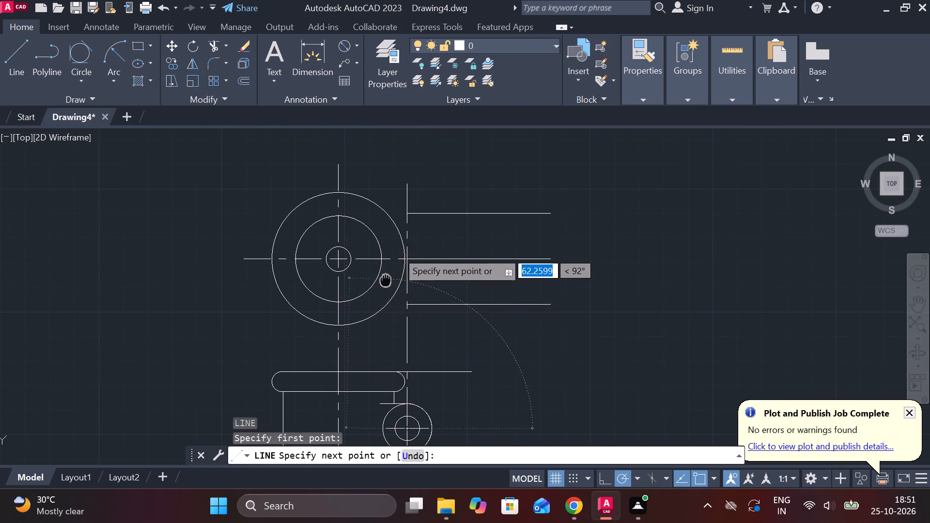
click(376, 180)
key(Escape)
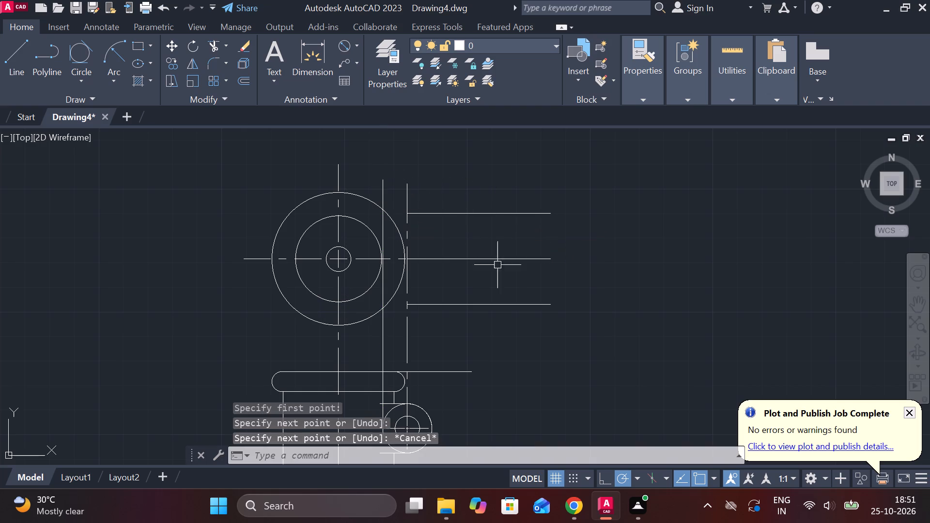
Draw a vertical projection line from the lug circle's right quadrant up past the top of the diameter 54 circle.
key(l)
key(Return)
middle_drag(456, 402, 448, 384)
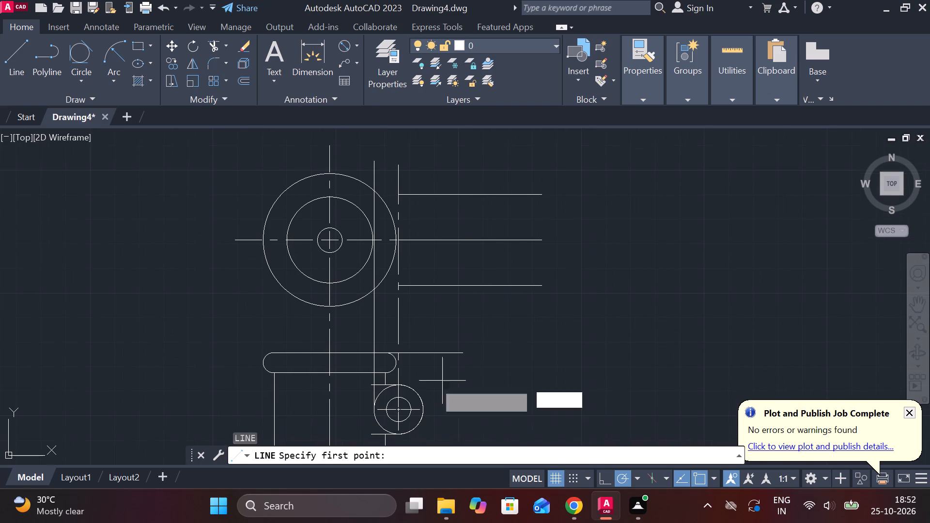
click(429, 411)
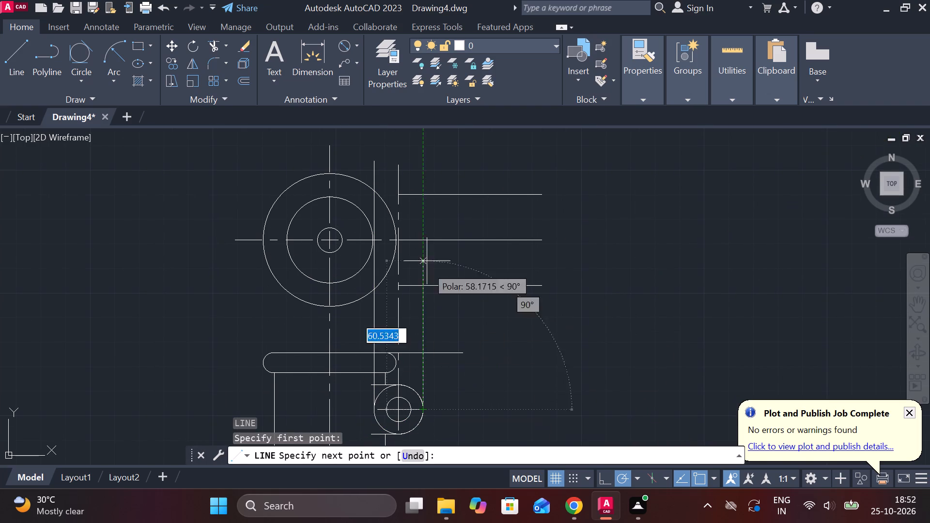
click(427, 166)
key(Escape)
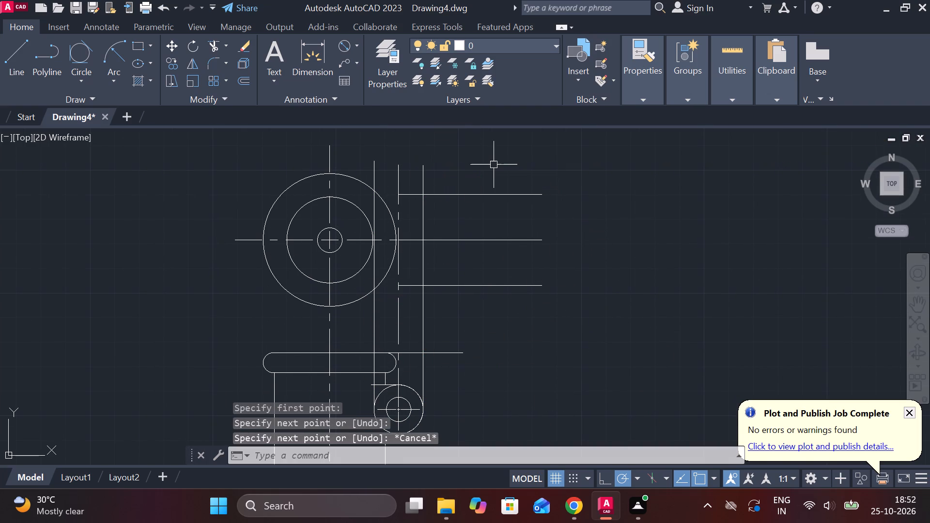
Stretch the upper offset line's left end past the left vertical projection line.
scroll(461, 185, up, 1)
click(381, 200)
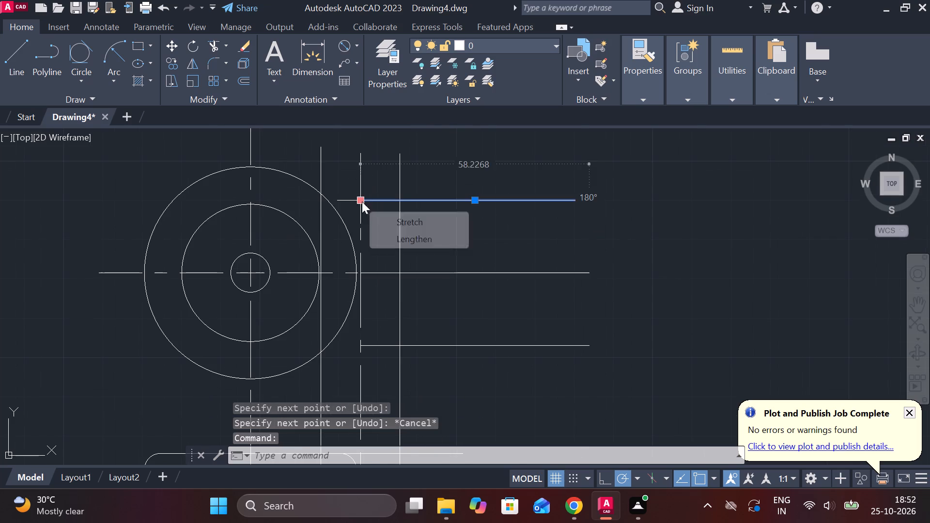
click(362, 201)
click(297, 202)
key(Escape)
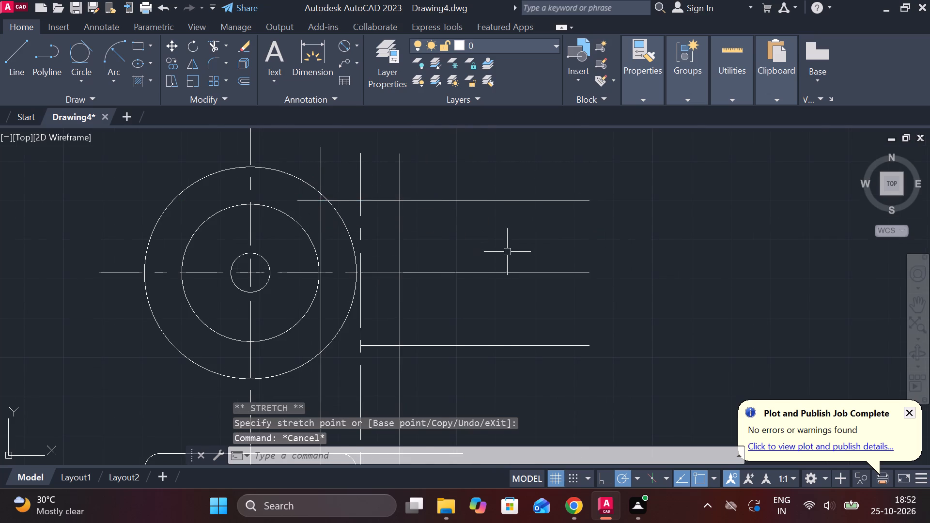
Stretch the lower offset line's left end past the left vertical projection line.
scroll(511, 252, down, 1)
click(453, 308)
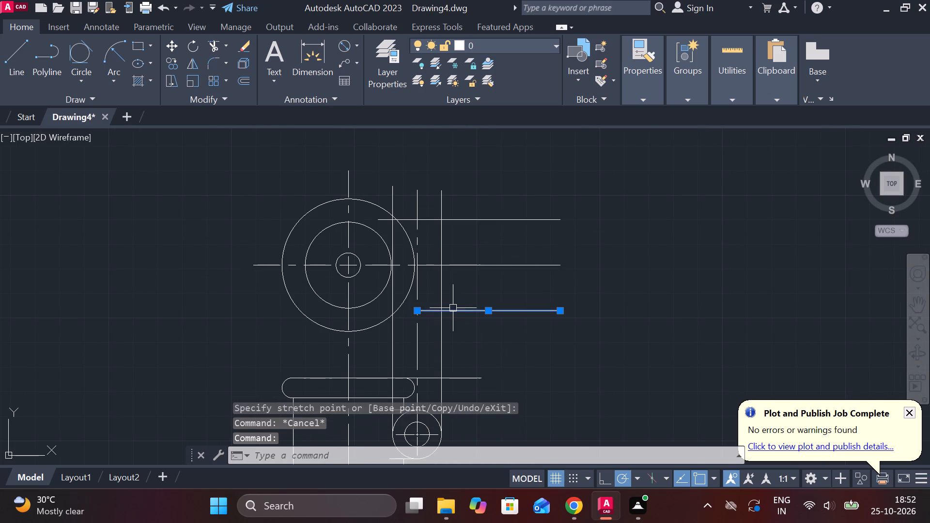
scroll(430, 308, up, 3)
click(376, 320)
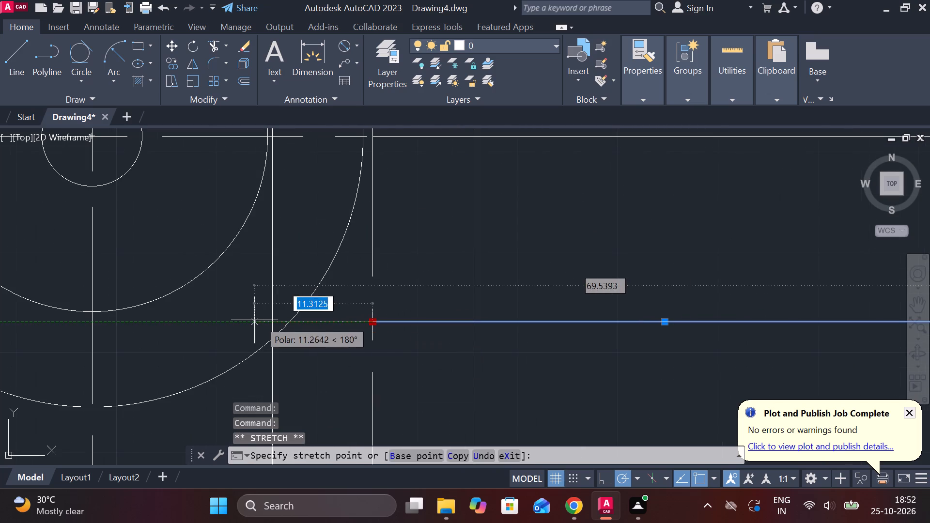
click(250, 320)
key(Escape)
scroll(397, 302, down, 2)
Trim both vertical projection lines between the lower offset line and the slot's top edge line.
text(TR)
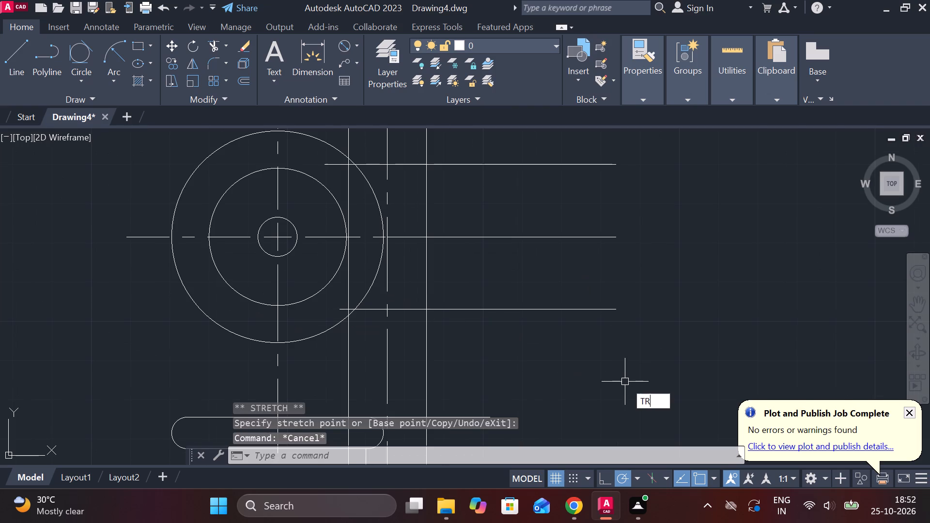
key(space)
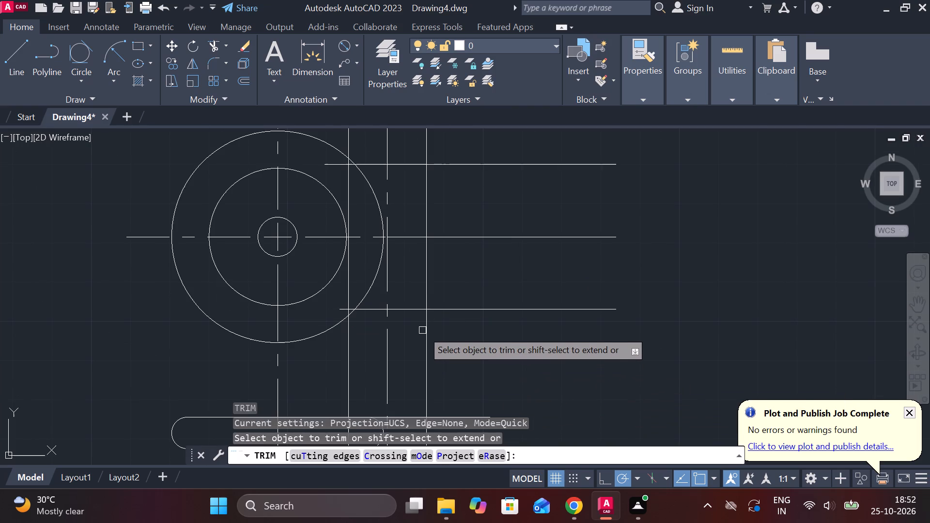
click(426, 327)
click(351, 342)
scroll(454, 339, down, 2)
middle_drag(457, 347, 473, 308)
key(Escape)
Erase the two leftover vertical projection segments between the slot's top edge line and the lug circle's side quadrants in the front view.
click(463, 347)
scroll(453, 357, up, 3)
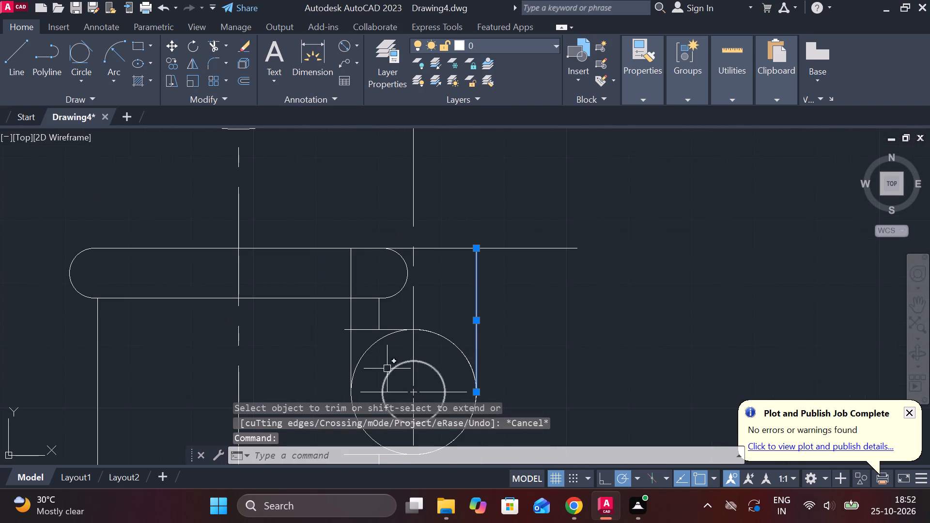
click(353, 341)
text(E)
key(space)
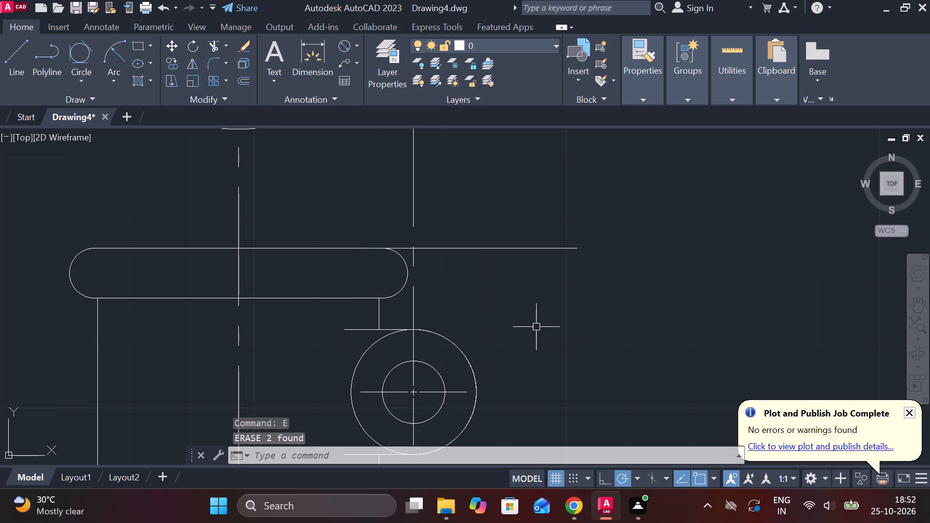
Erase the full circle overlapping the lug's outer arc in the front view, keeping the arc and the small hole circle.
click(354, 367)
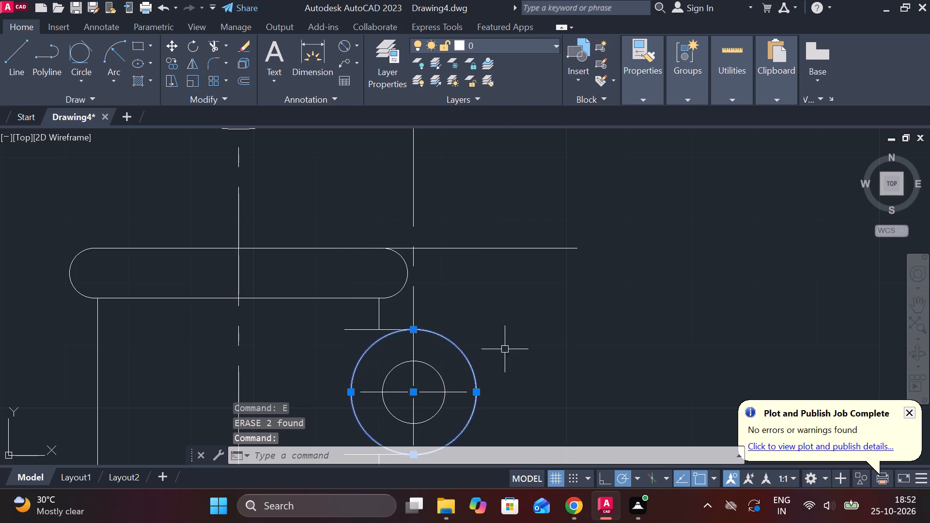
text(E)
key(space)
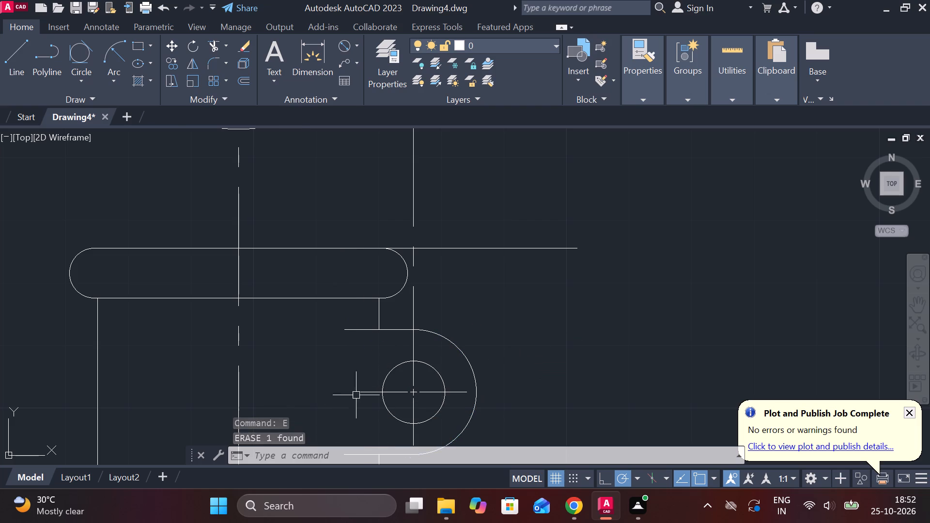
Trim the two vertical projection lines above the upper offset line, and trim that line's end extending left of the left vertical.
scroll(358, 393, down, 1)
middle_drag(463, 292, 467, 347)
middle_drag(448, 308, 453, 345)
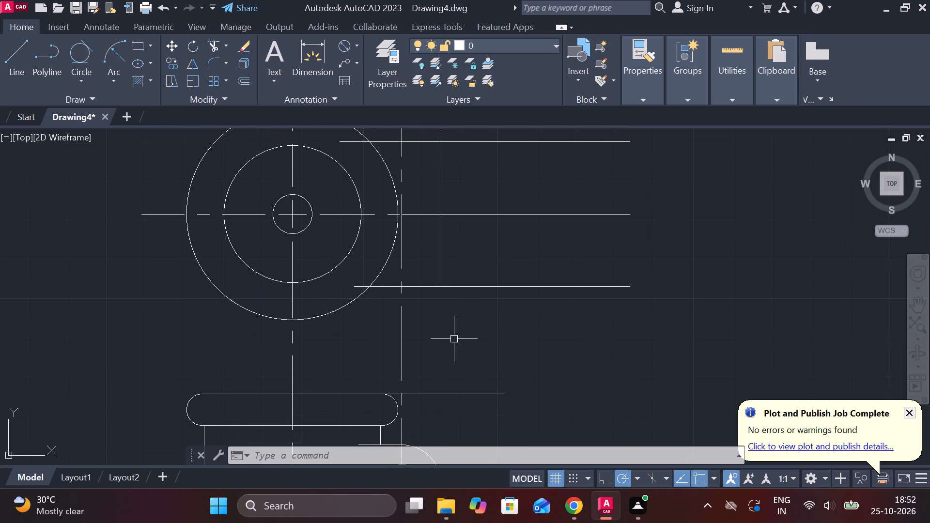
middle_drag(454, 339, 449, 402)
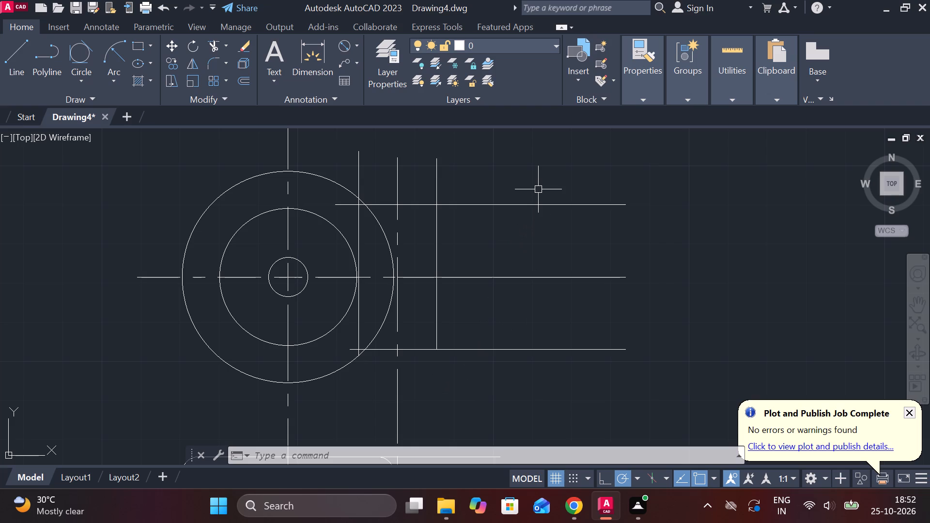
text(TR)
key(space)
drag(351, 157, 545, 177)
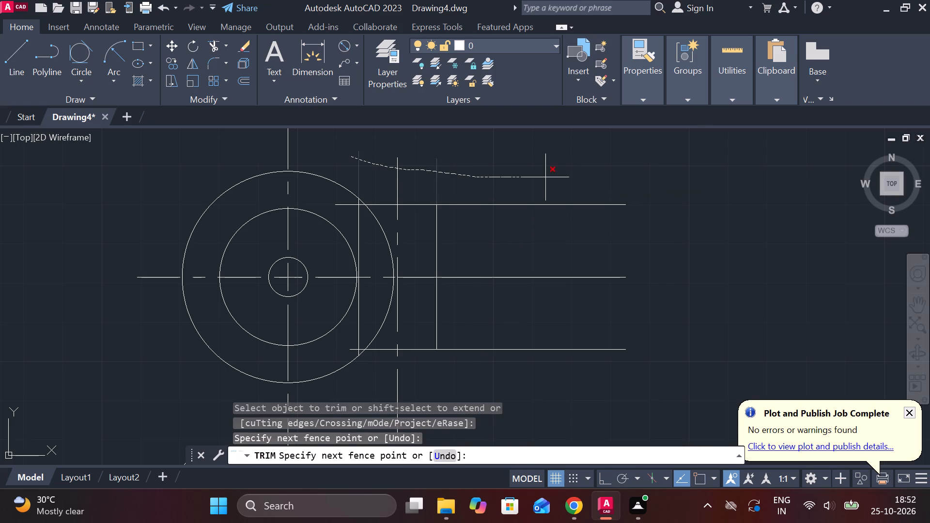
drag(545, 177, 548, 176)
click(398, 176)
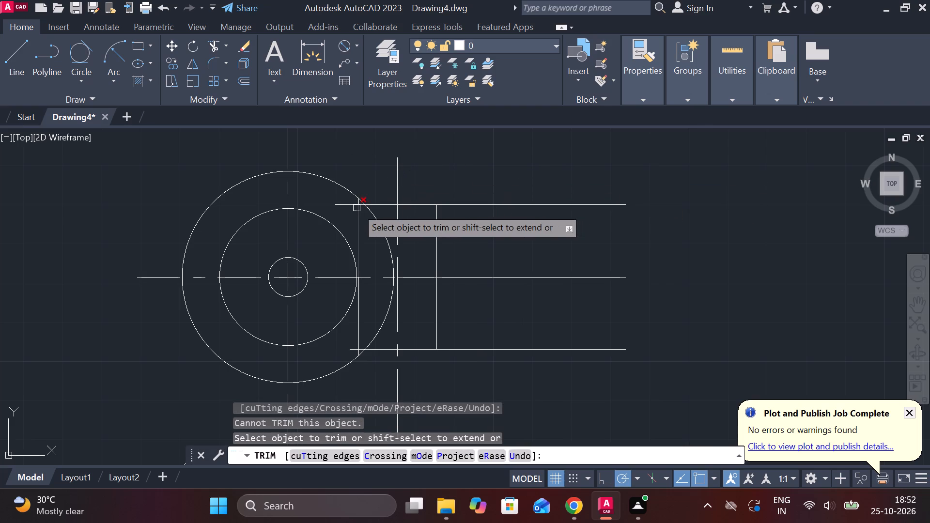
click(342, 207)
scroll(349, 209, up, 2)
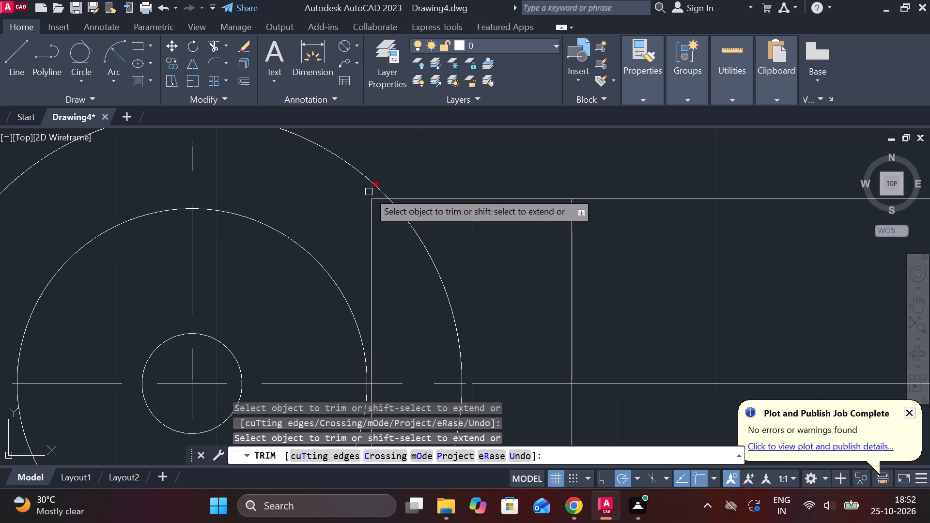
click(369, 192)
key(Escape)
Check the horizontal distance between the two vertical projection lines along the upper offset line with a linear dimension, without placing it.
click(352, 44)
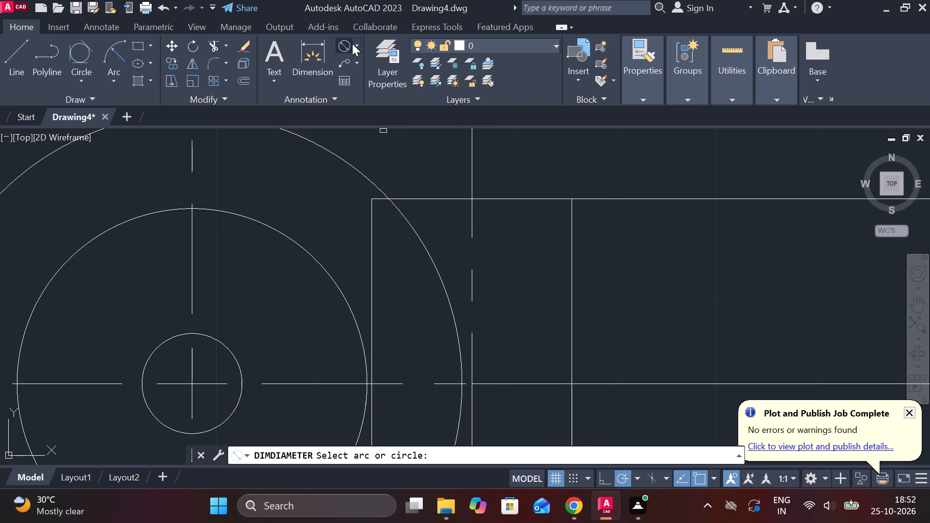
click(359, 45)
click(368, 71)
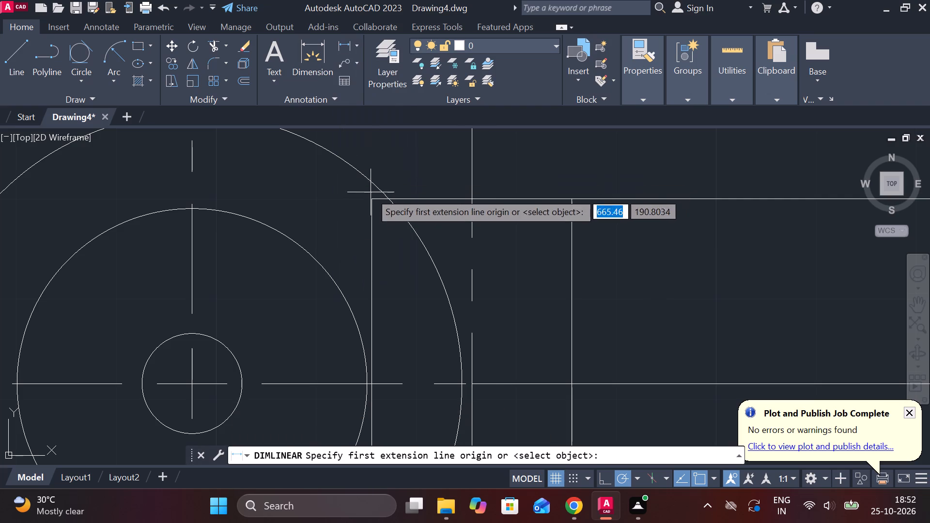
click(369, 196)
key(Escape)
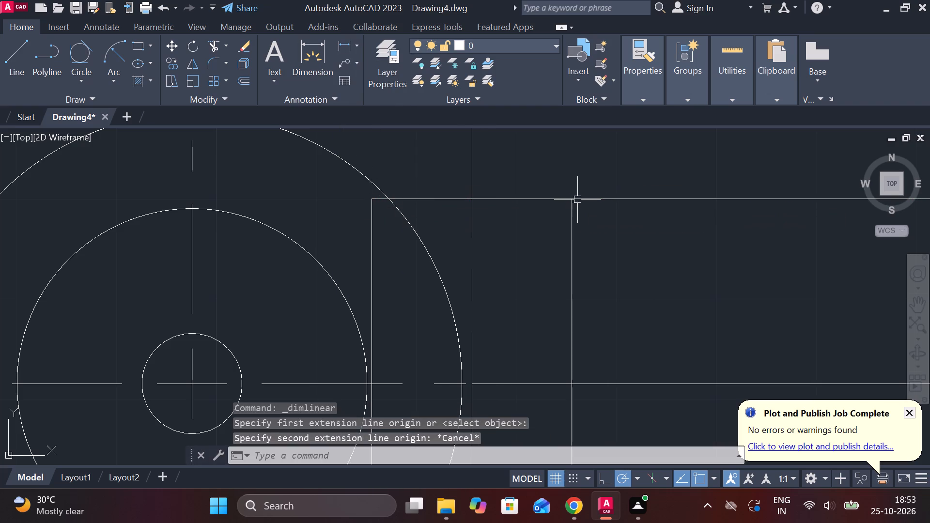
key(space)
click(374, 202)
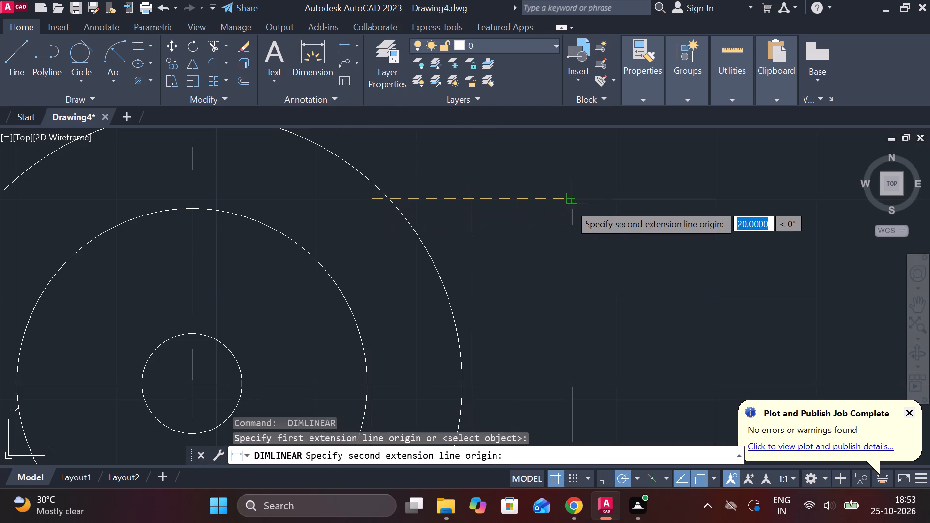
scroll(571, 200, down, 4)
scroll(573, 290, up, 2)
key(Escape)
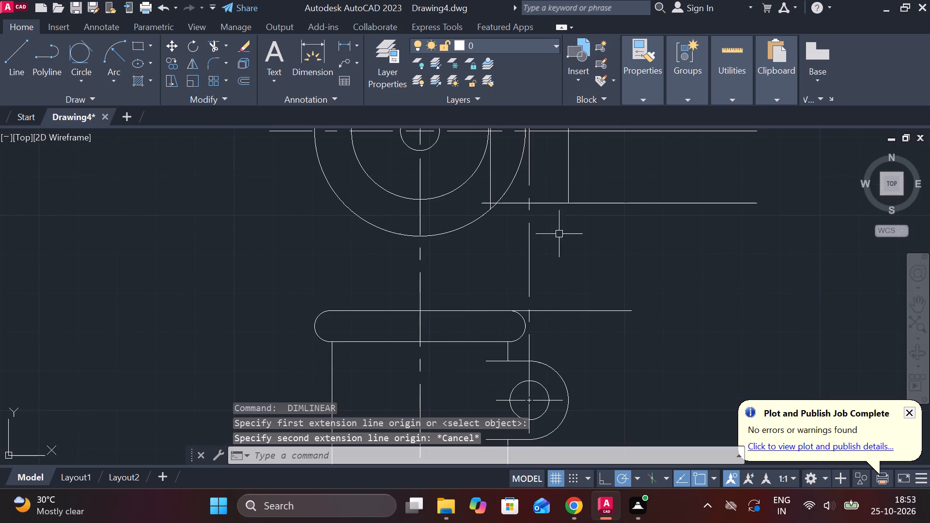
Offset the horizontal line extending right from the lug's vertical centre line in the top view by 2.5 above and below.
middle_drag(559, 234, 554, 315)
scroll(541, 290, up, 2)
scroll(565, 301, down, 2)
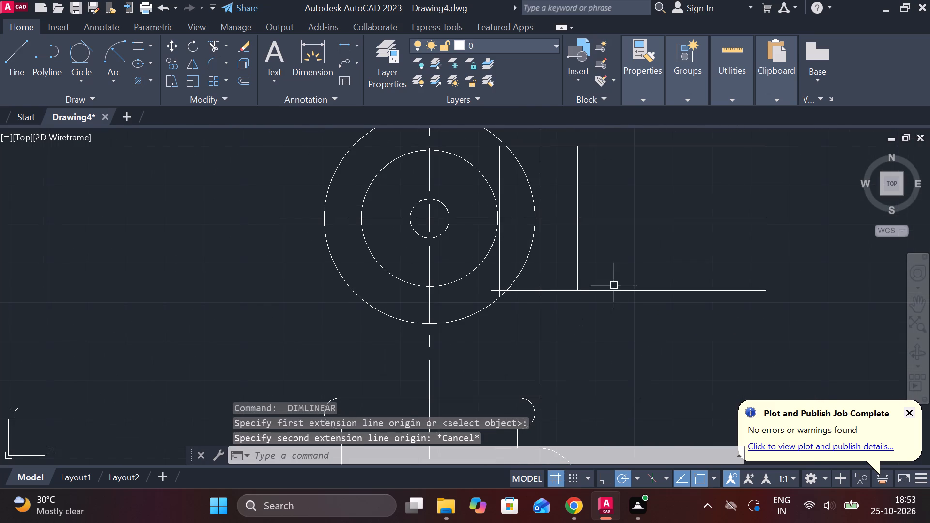
middle_drag(614, 284, 601, 284)
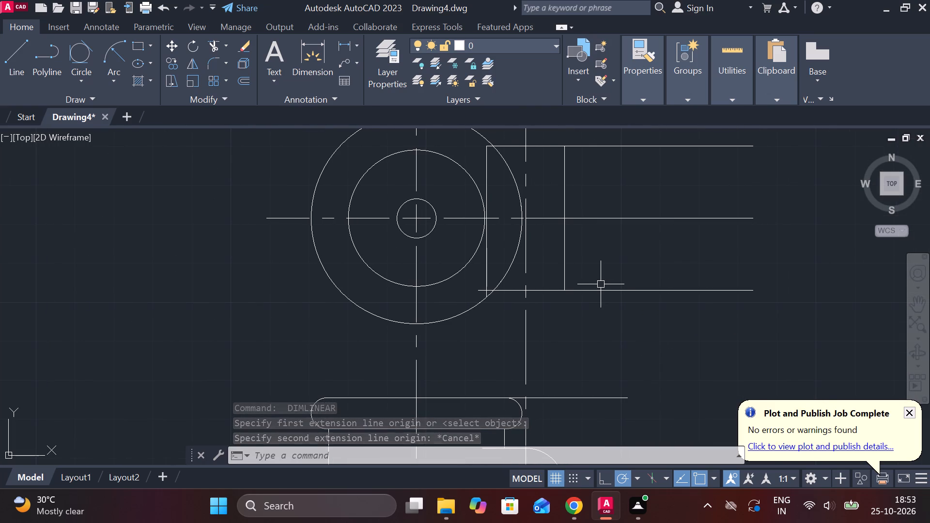
scroll(600, 284, down, 1)
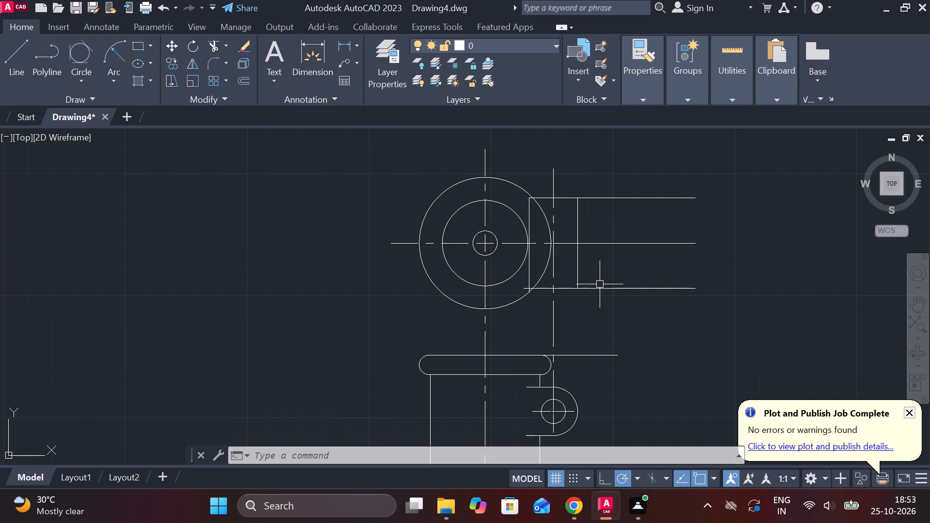
click(619, 196)
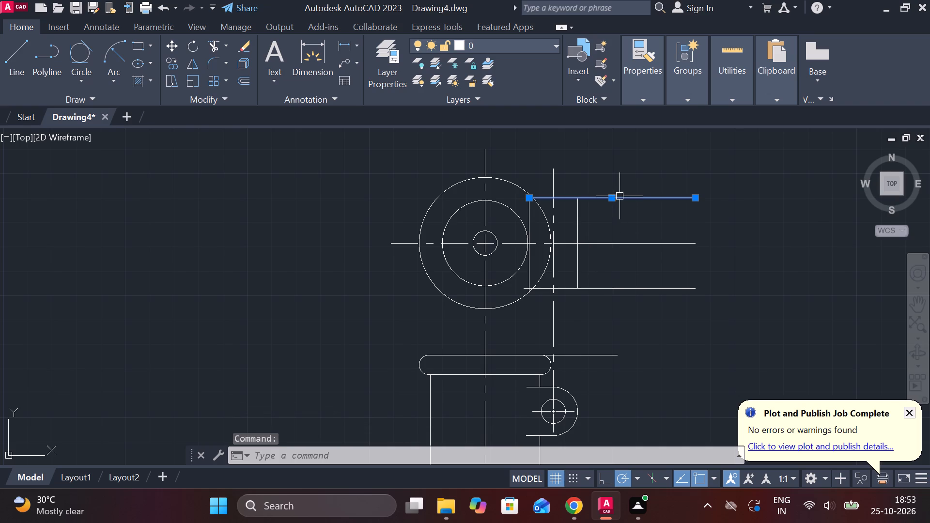
key(Escape)
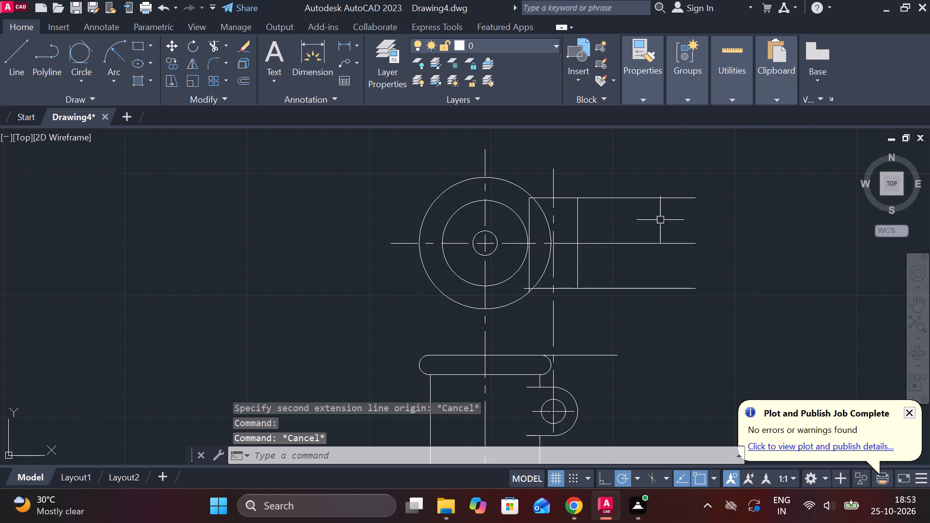
click(594, 244)
key(o)
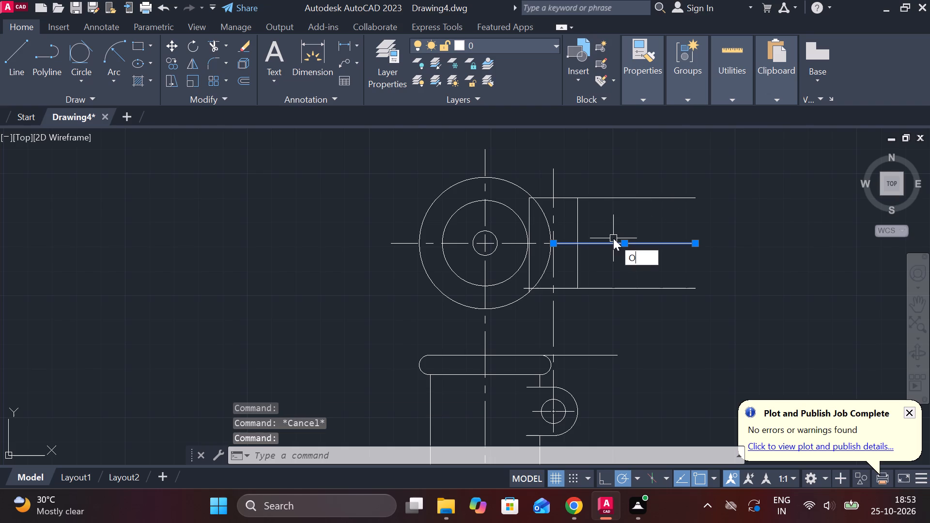
key(Return)
key(Return)
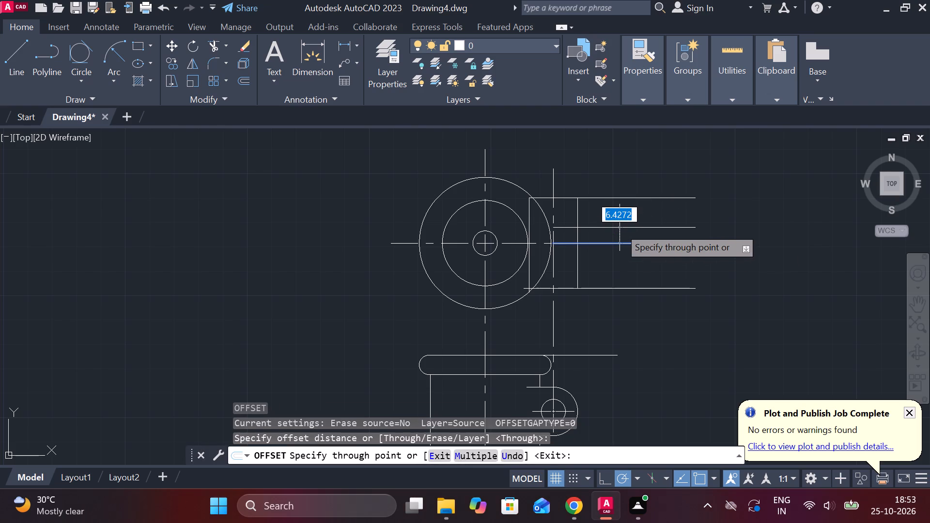
text(2.)
key(5)
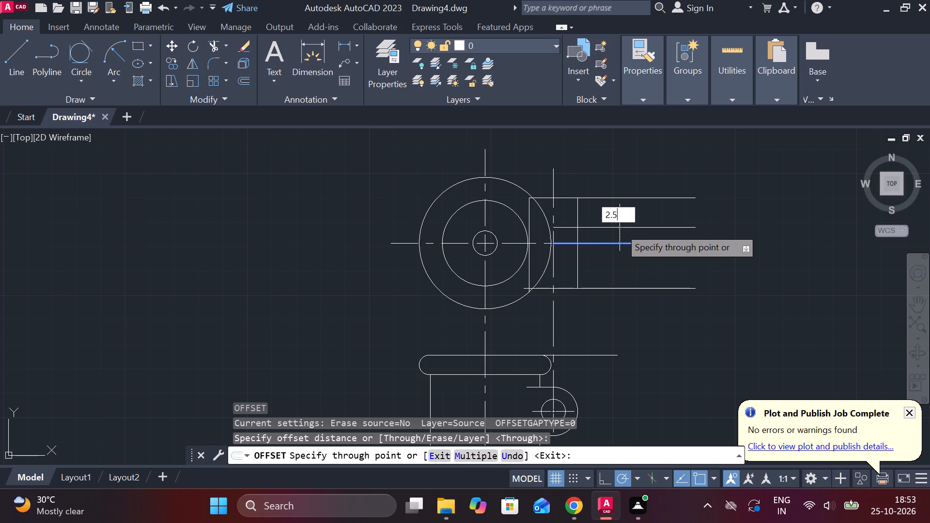
key(Return)
click(621, 241)
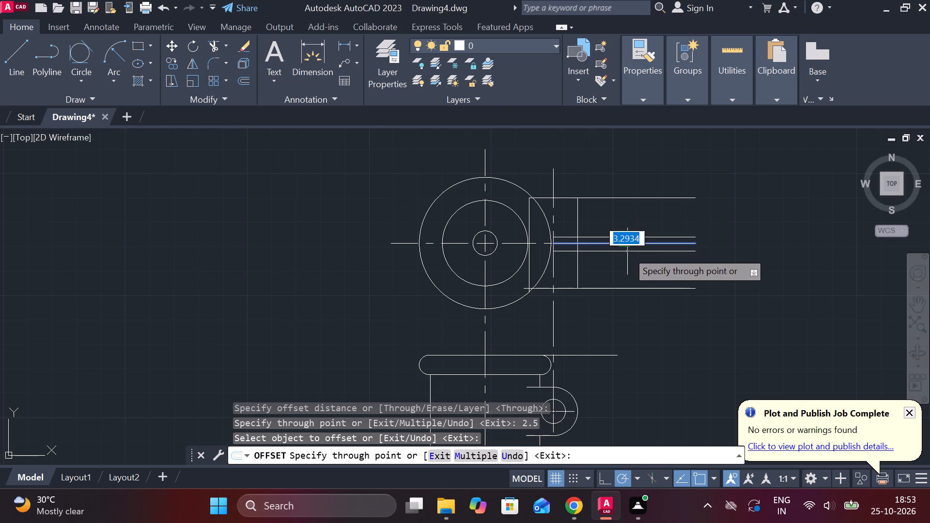
text(2.5)
key(Return)
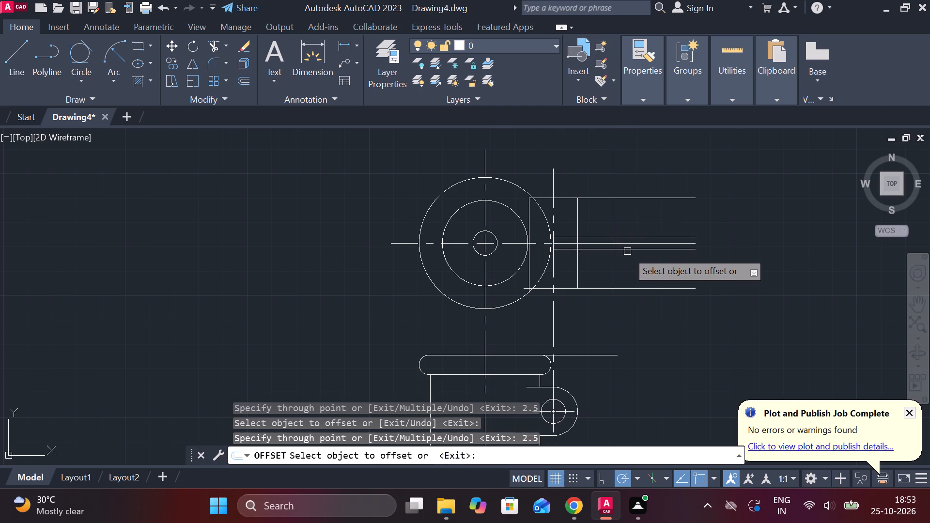
scroll(547, 263, up, 1)
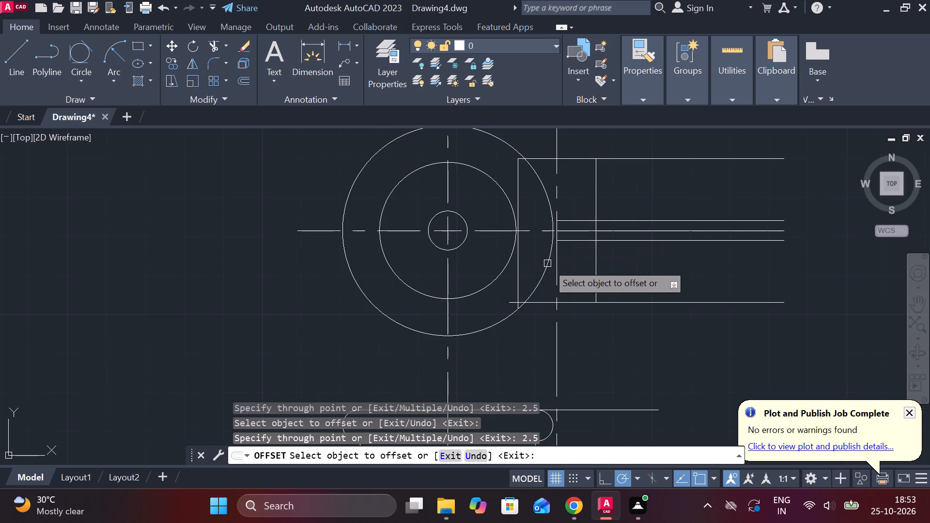
key(Escape)
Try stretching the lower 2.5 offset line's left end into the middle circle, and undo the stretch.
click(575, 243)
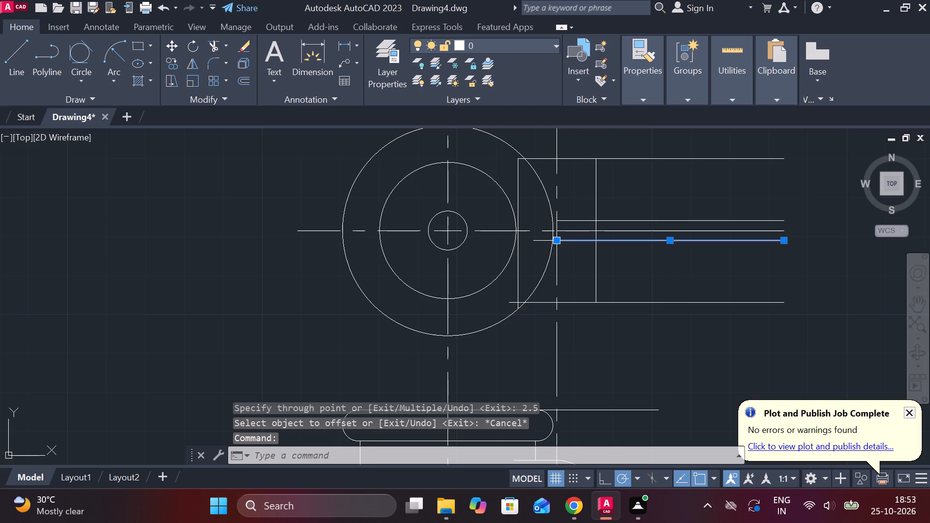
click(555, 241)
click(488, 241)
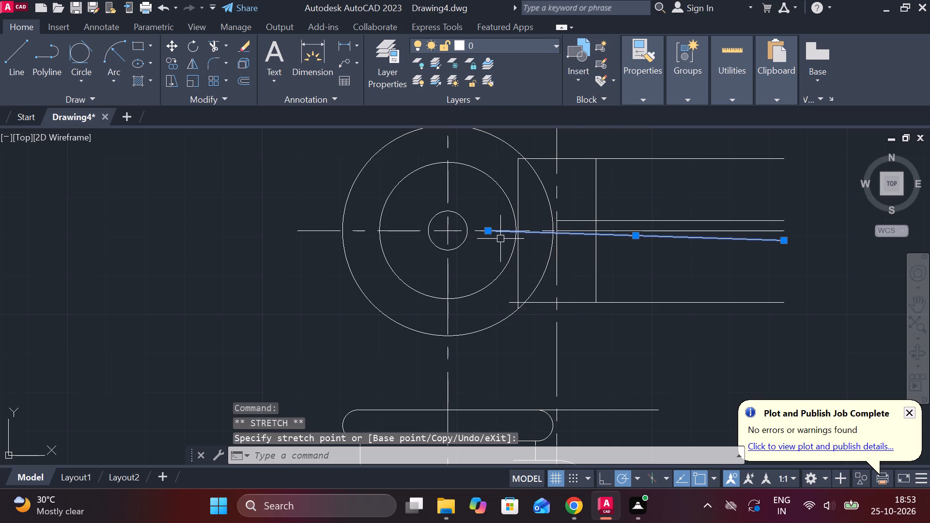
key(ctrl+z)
Lengthen the left ends of both 2.5 offset lines past the right side of the middle circle in the top view.
click(578, 242)
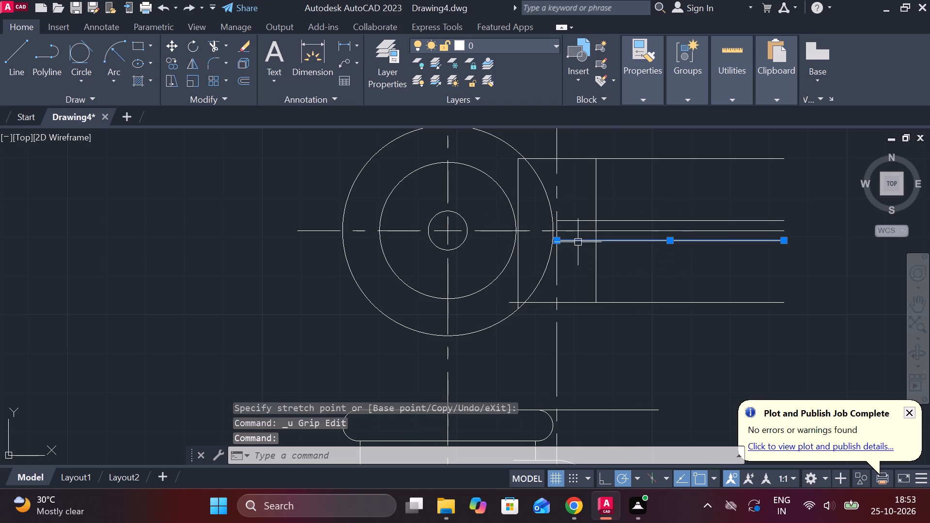
click(604, 280)
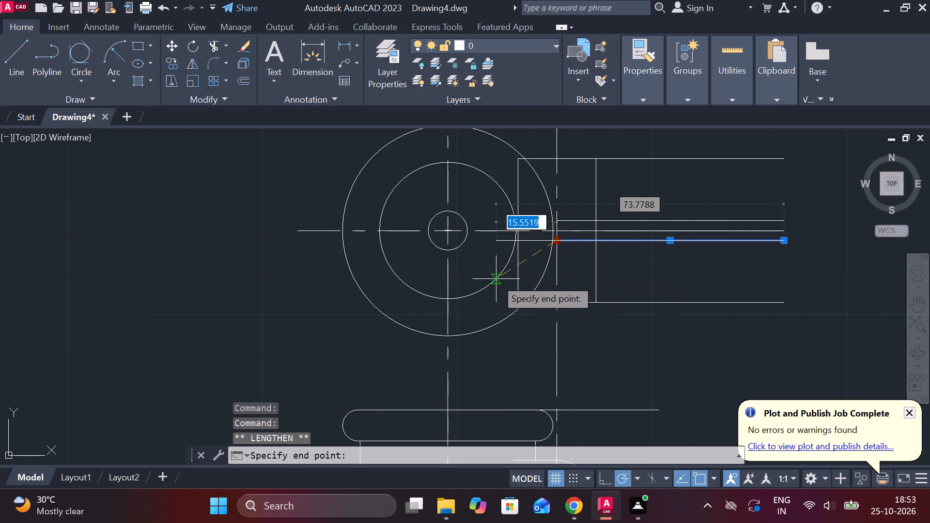
click(496, 279)
key(Escape)
click(580, 222)
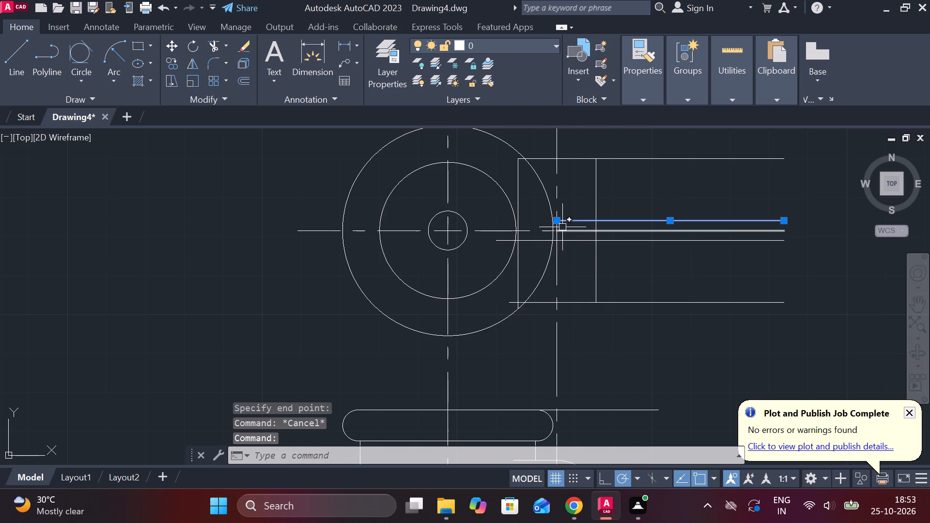
click(592, 258)
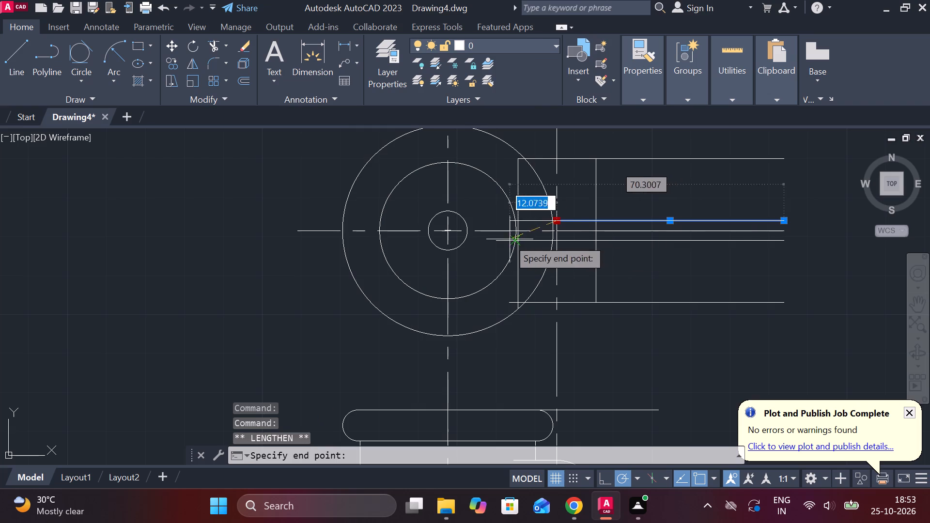
click(488, 232)
key(Escape)
Trim the middle circle's arc between the two 2.5 offset lines and both lines' left ends inside the circle in the top view.
scroll(529, 231, up, 3)
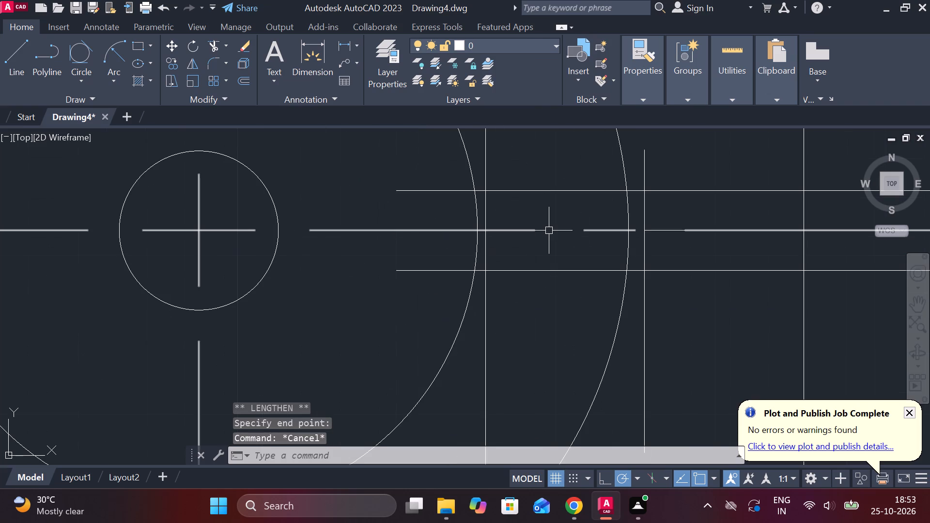
text(TR)
key(space)
click(476, 203)
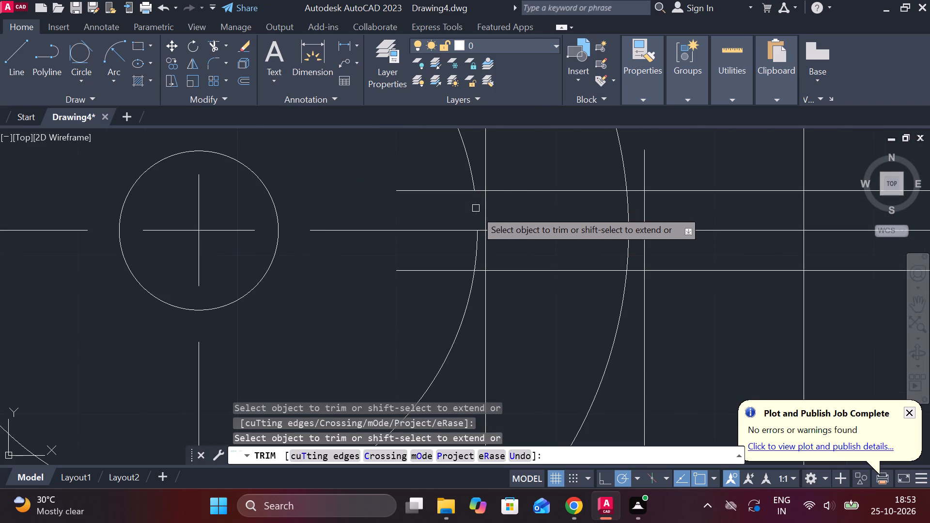
click(477, 243)
click(446, 270)
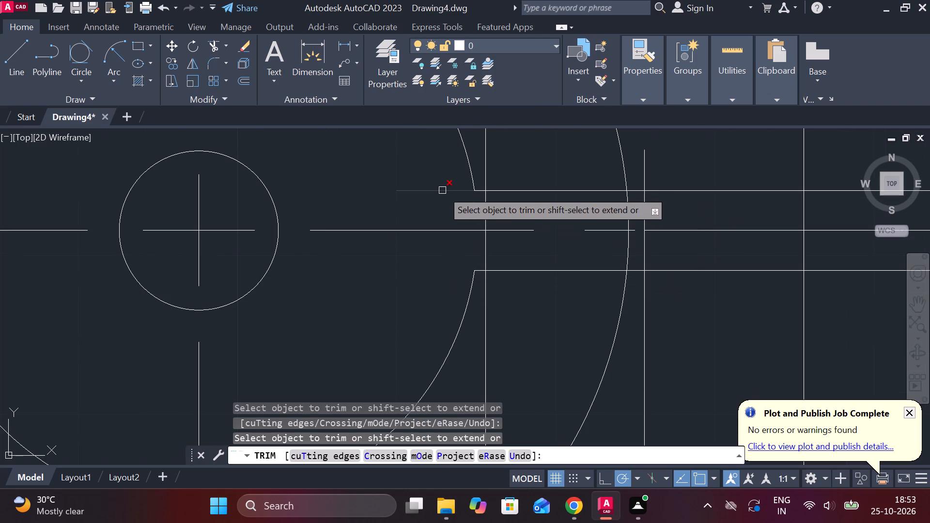
click(442, 190)
scroll(443, 190, down, 2)
scroll(713, 202, down, 1)
middle_drag(714, 202, 698, 228)
scroll(714, 202, down, 1)
key(Escape)
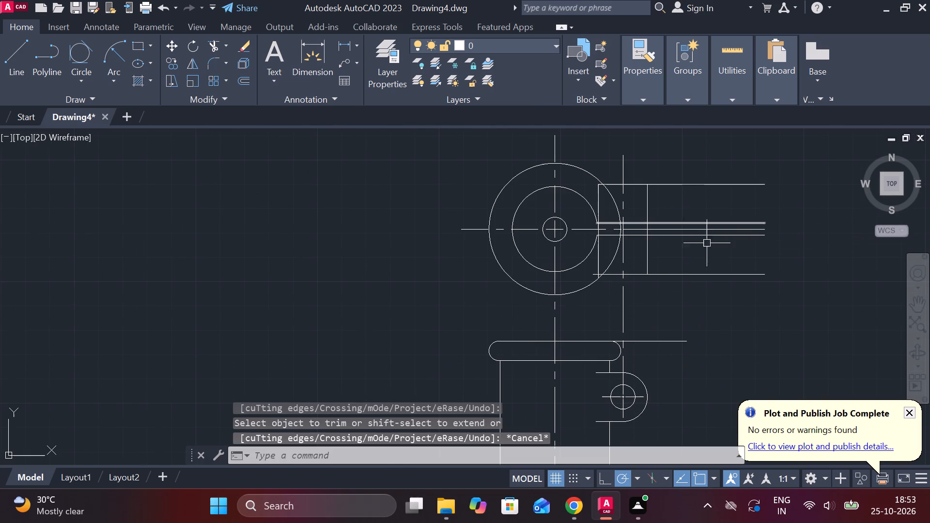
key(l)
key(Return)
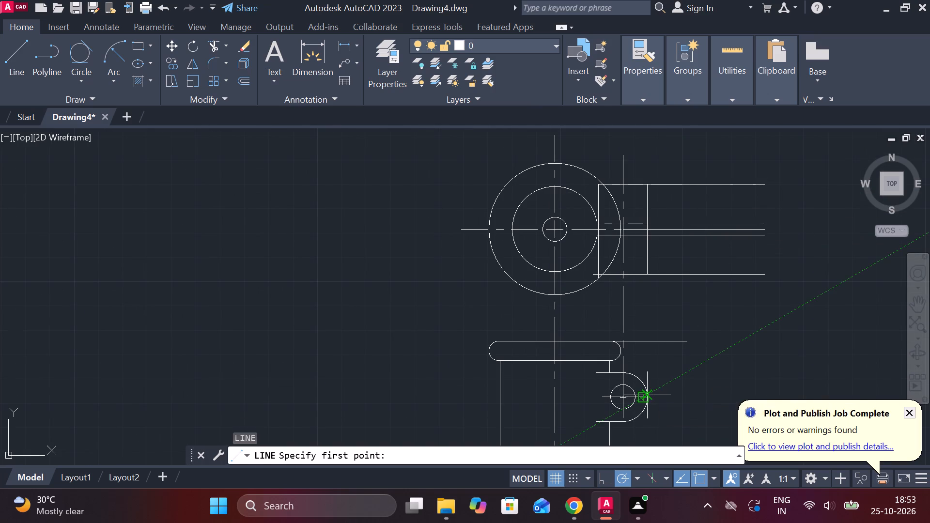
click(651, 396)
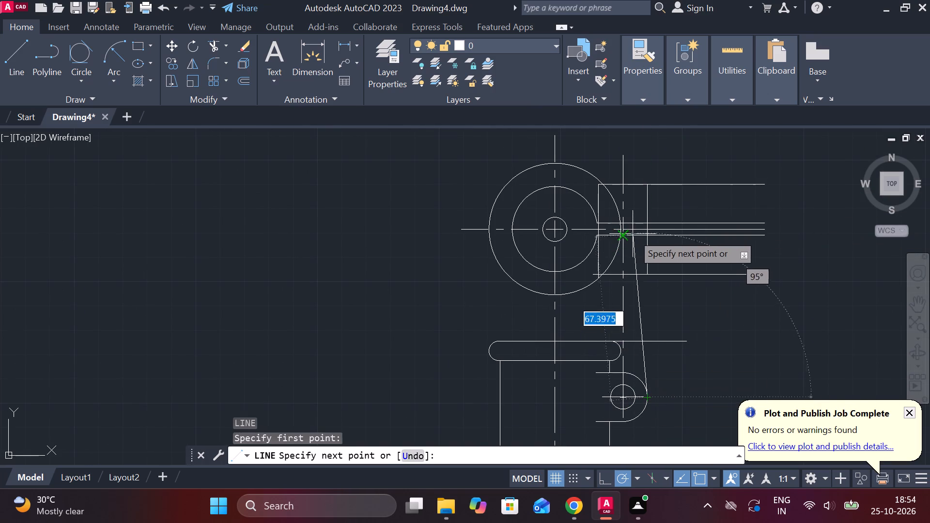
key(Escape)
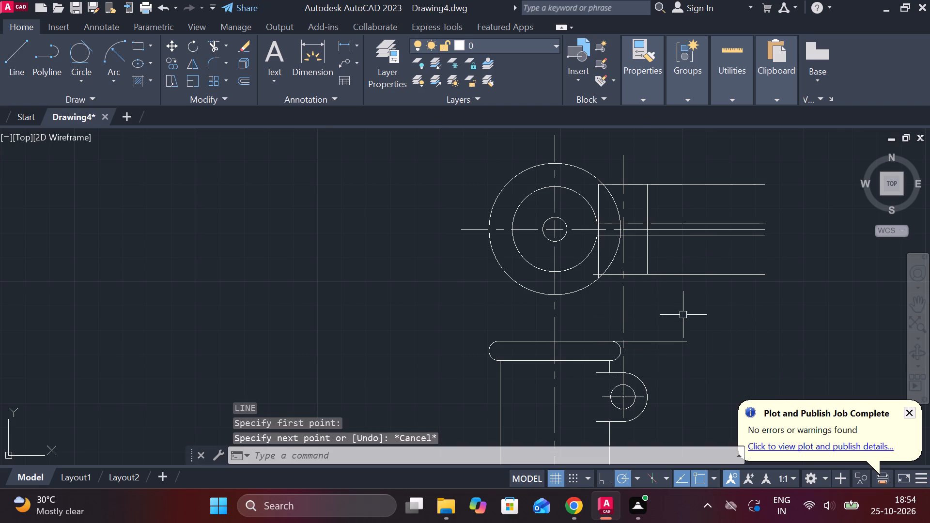
Trim the top view's horizontal lines extending beyond the lug's right vertical edge, keeping the centre line.
text(TR)
key(space)
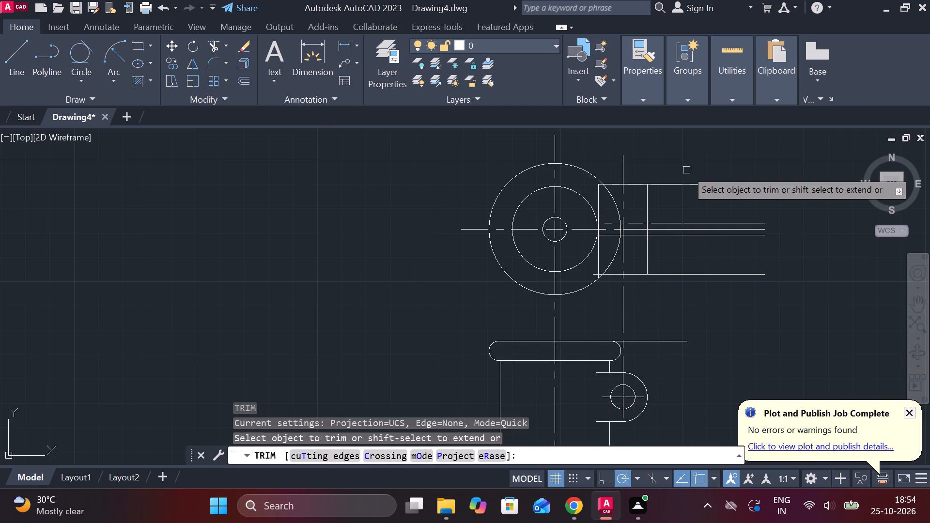
drag(686, 170, 709, 318)
scroll(690, 279, up, 1)
middle_drag(692, 266, 663, 315)
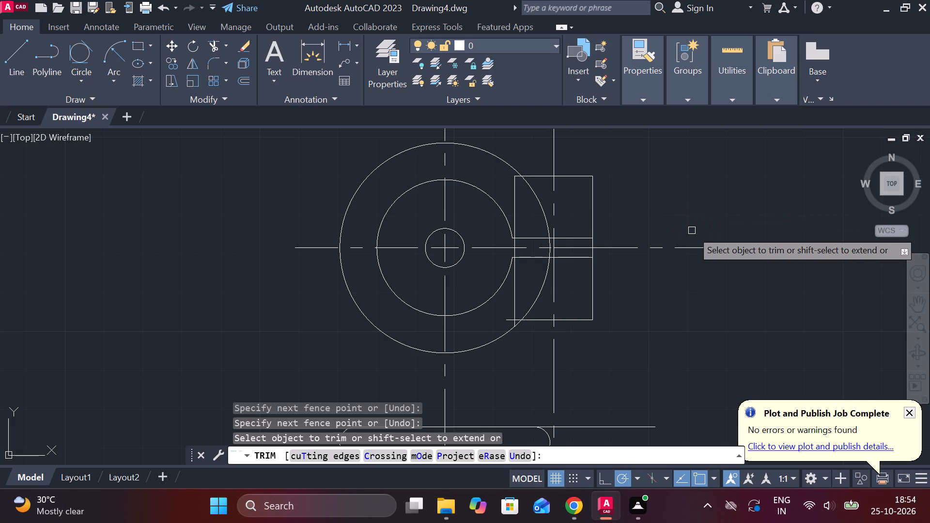
scroll(700, 258, down, 1)
middle_drag(690, 293, 655, 221)
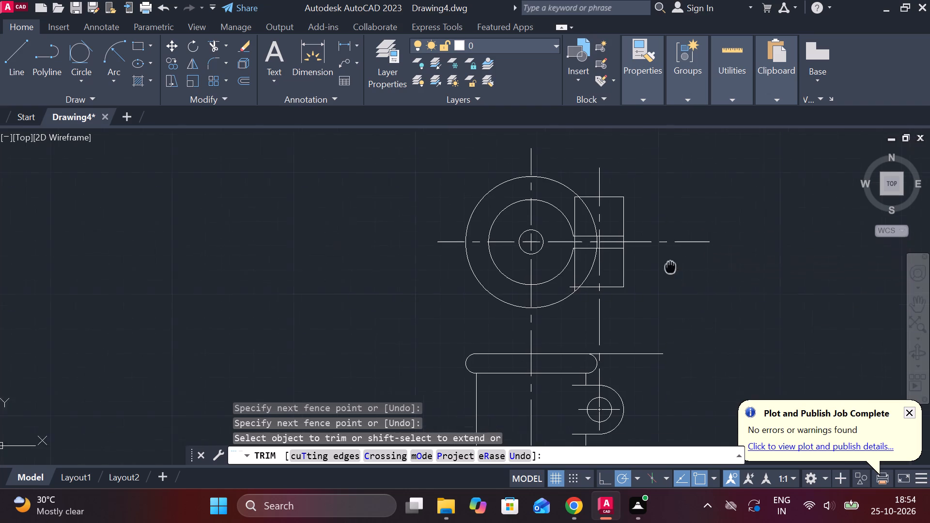
middle_drag(655, 221, 651, 182)
key(Escape)
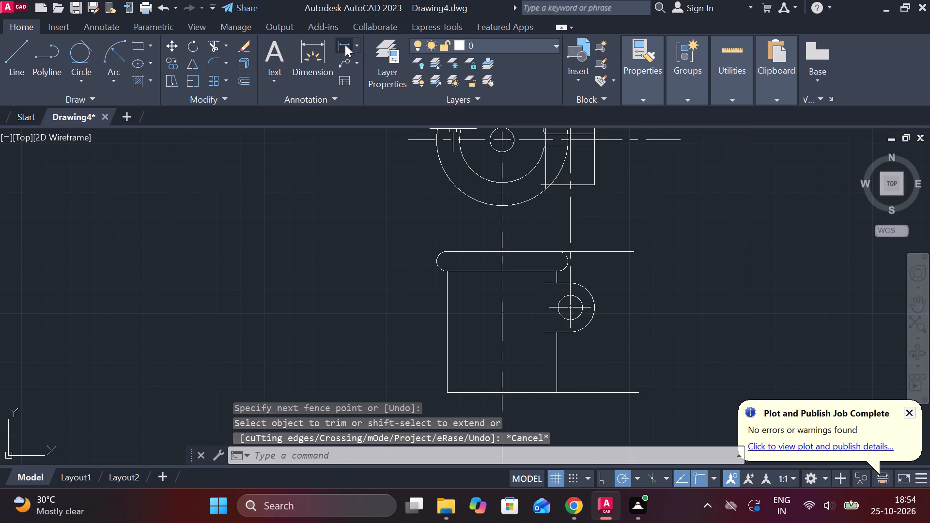
Check the horizontal distance between the lug hole's centre and the body's centre line with a linear dimension, without placing it.
click(345, 43)
click(571, 308)
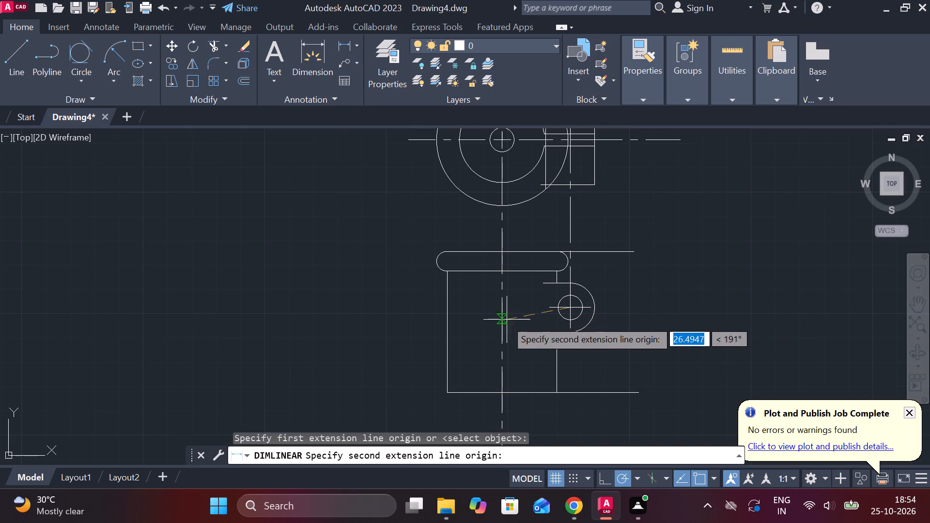
click(495, 307)
key(Escape)
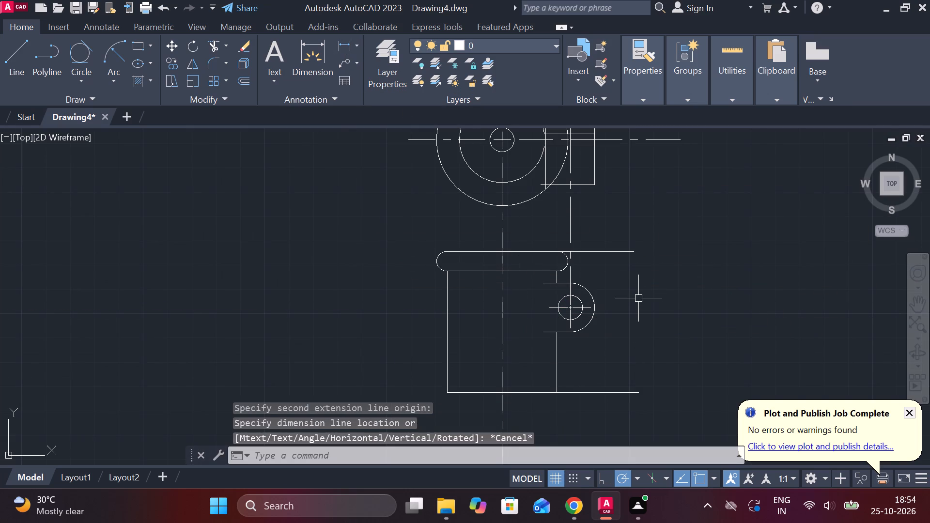
Trim the lug's right vertical edge between the two slit lines in the top view to open the slit.
middle_drag(638, 295, 579, 344)
middle_drag(594, 293, 600, 320)
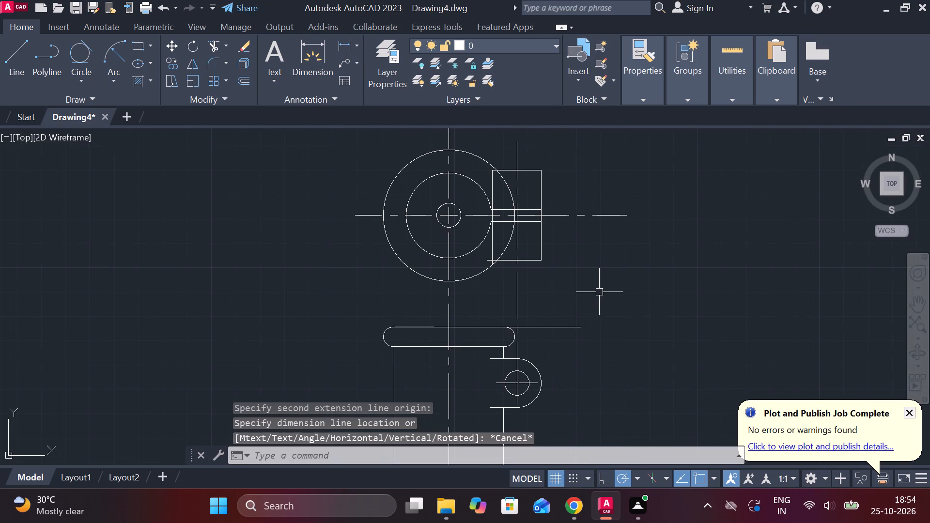
key(r)
key(Escape)
text(TR)
key(space)
scroll(542, 233, up, 3)
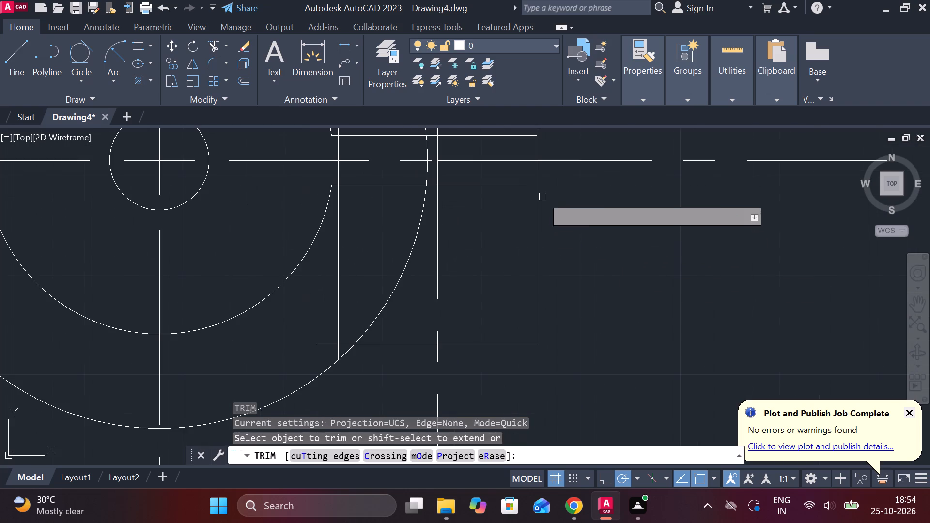
click(535, 177)
click(536, 154)
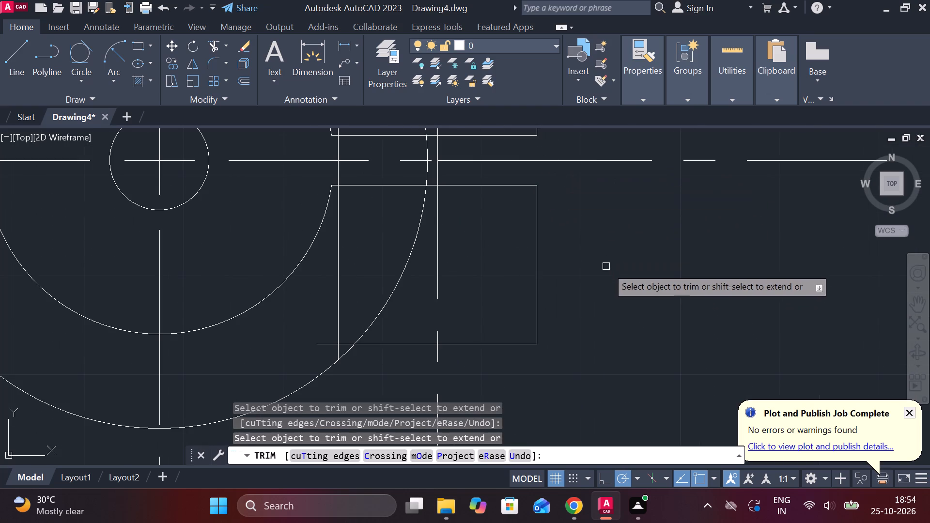
scroll(607, 267, down, 3)
middle_drag(614, 282, 596, 239)
scroll(598, 235, up, 2)
key(Escape)
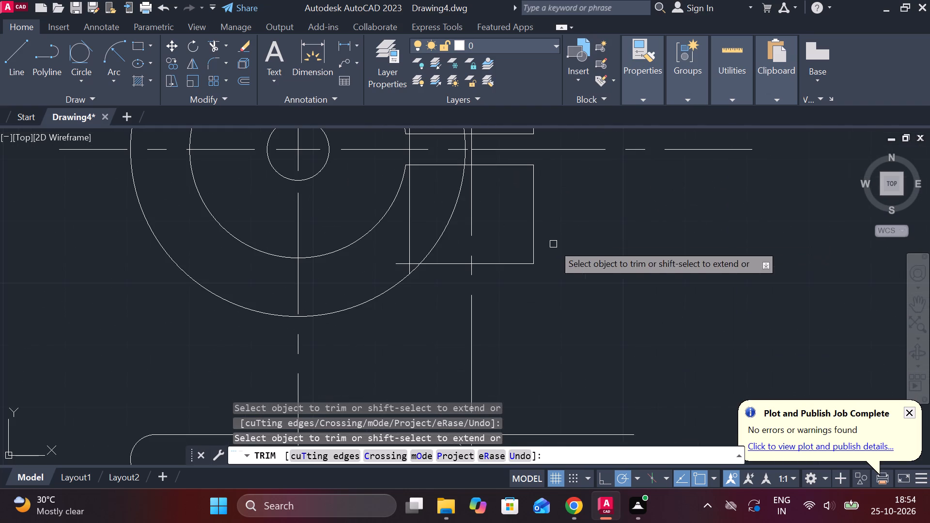
Draw a vertical line about 16 long on the lug's centre line, from its lower edge up to the lower slit line.
key(l)
key(Return)
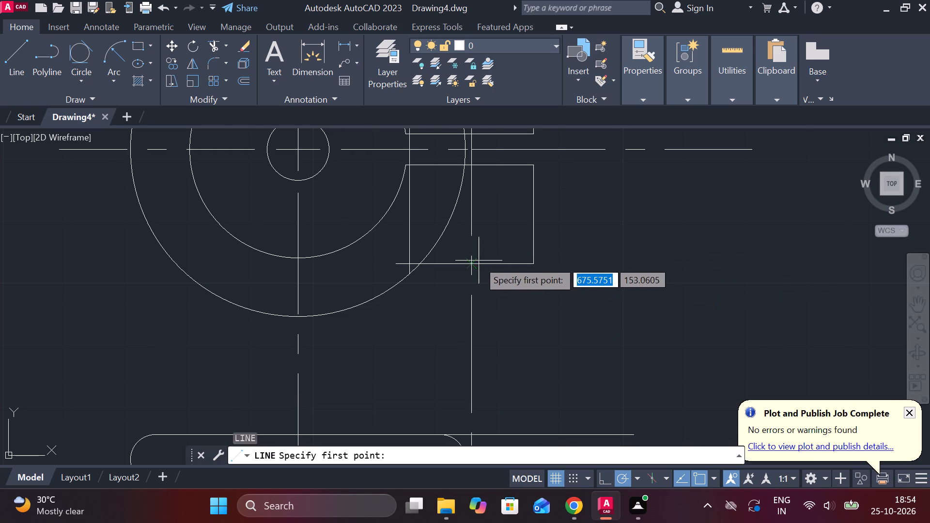
click(476, 261)
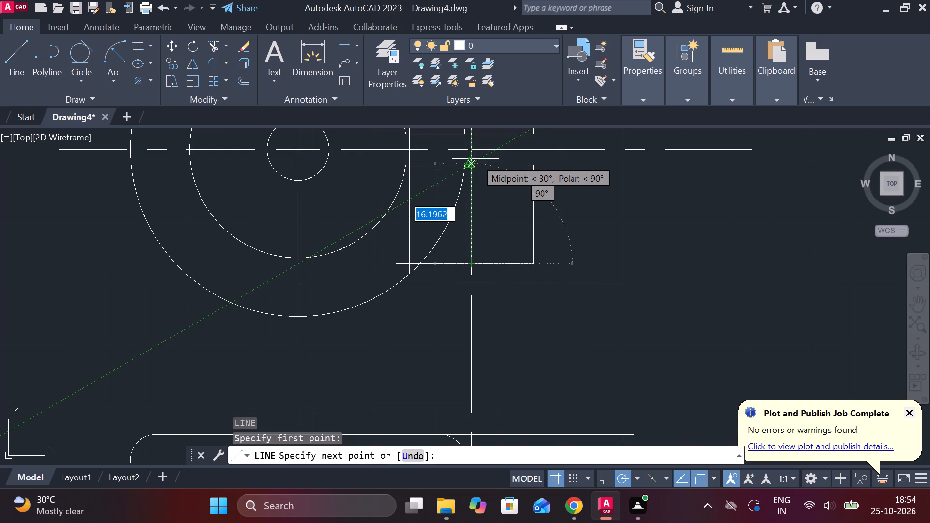
click(473, 166)
key(Escape)
Offset the vertical line in the lower lug block by 5 to both sides for the hole edges.
click(474, 208)
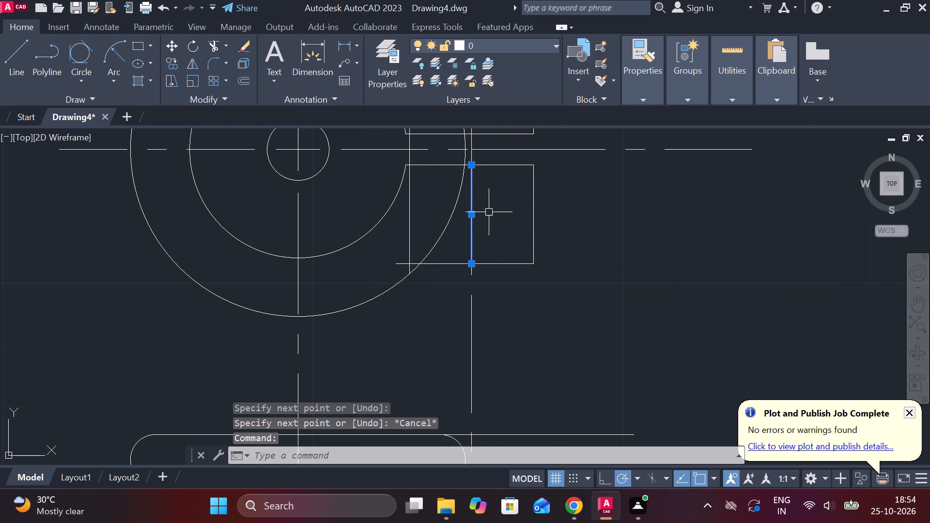
key(o)
key(Return)
key(Return)
key(6)
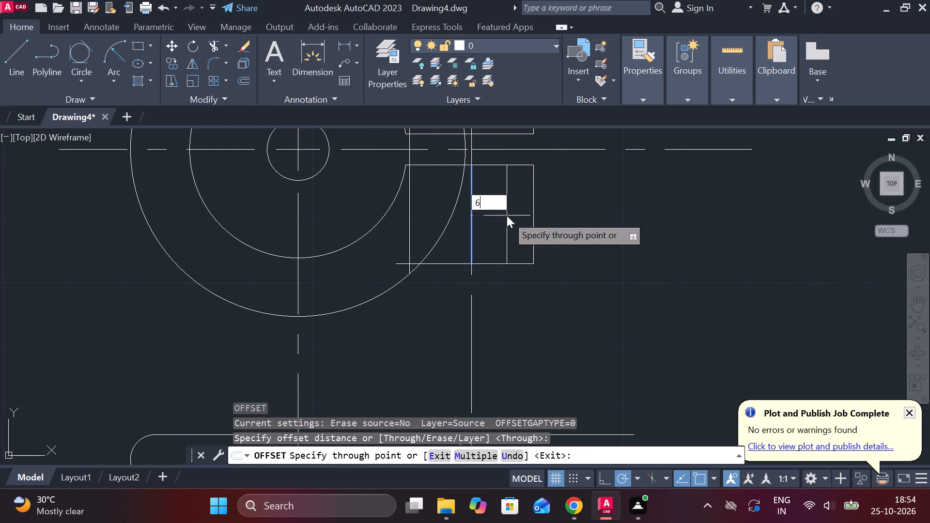
key(BackSpace)
text(5)
key(space)
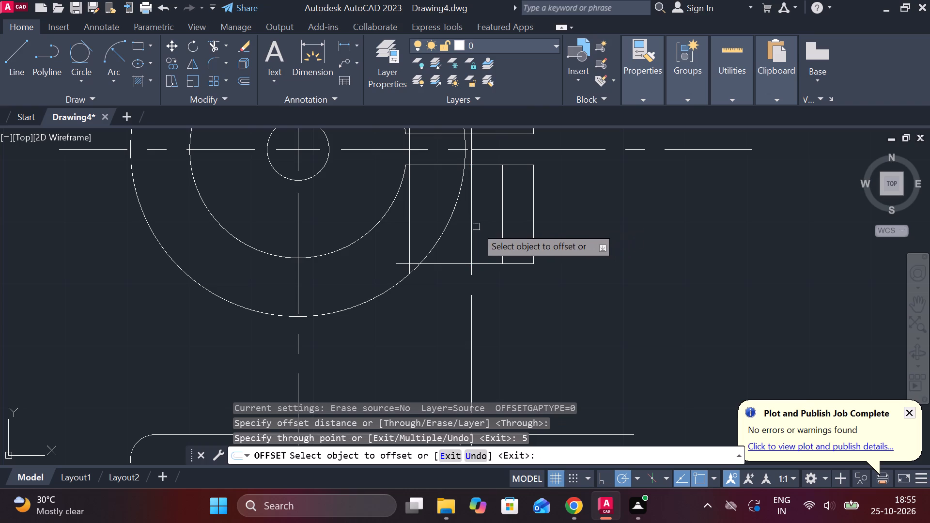
click(473, 224)
text(5)
key(space)
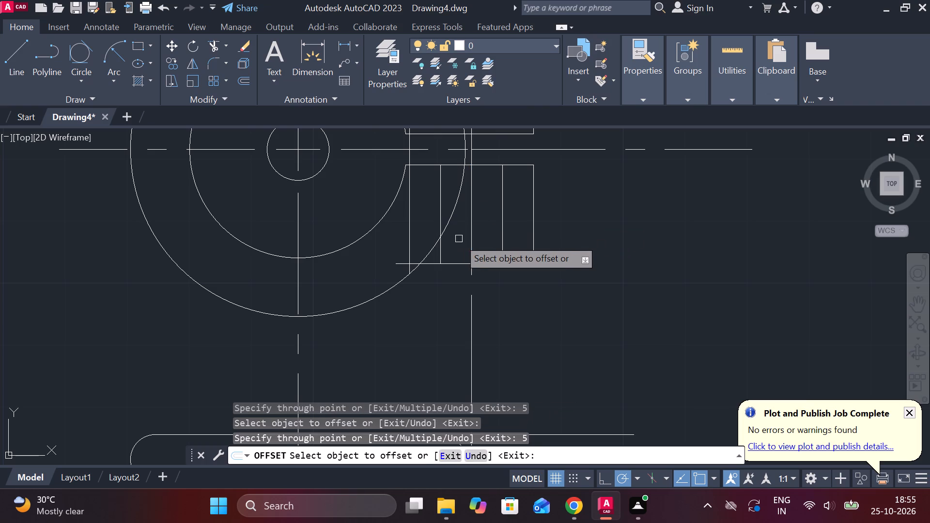
key(Escape)
Erase the vertical line midway between the two 5 offset lines in the lower lug block.
click(473, 224)
text(E)
key(space)
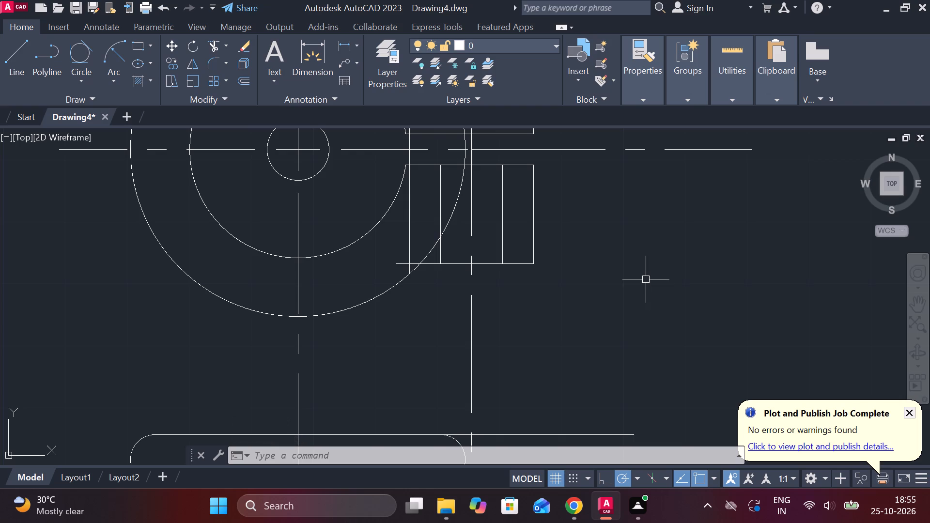
Trim the lower lug block's left vertical line, bottom edge overhang and adjoining outer circle arc so the block meets the outer circle.
text(TR)
key(space)
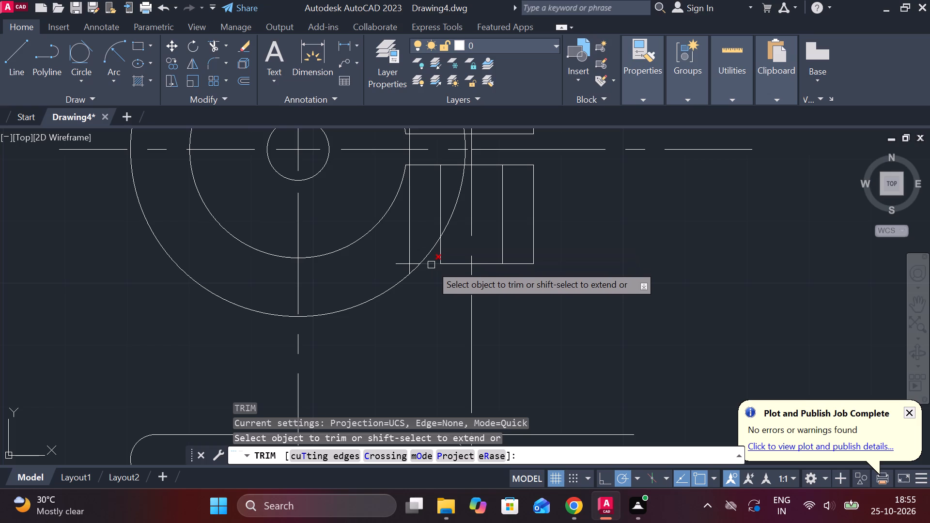
click(428, 255)
click(412, 246)
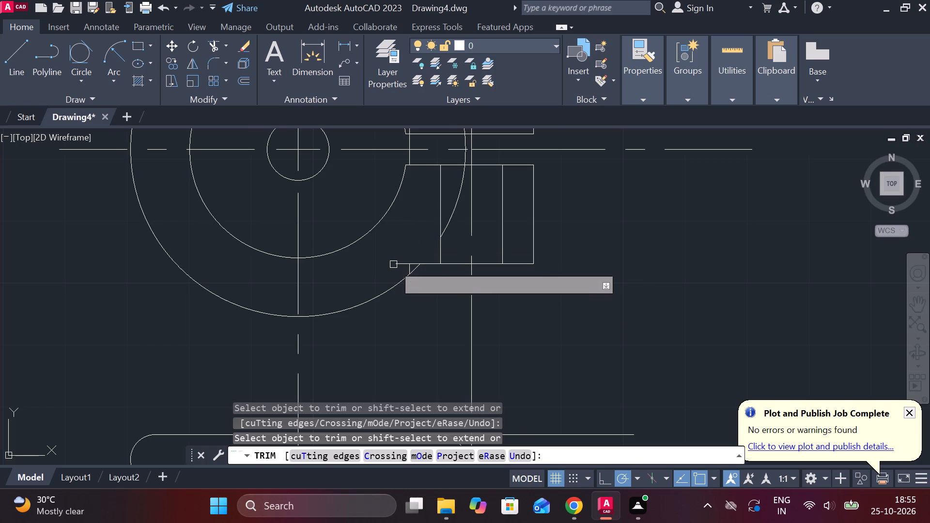
click(398, 262)
scroll(405, 268, up, 3)
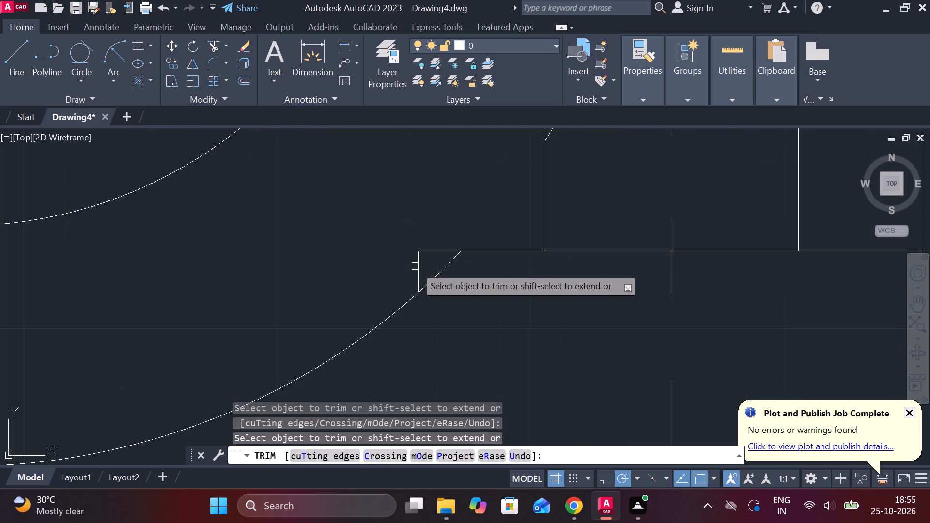
click(415, 266)
click(426, 253)
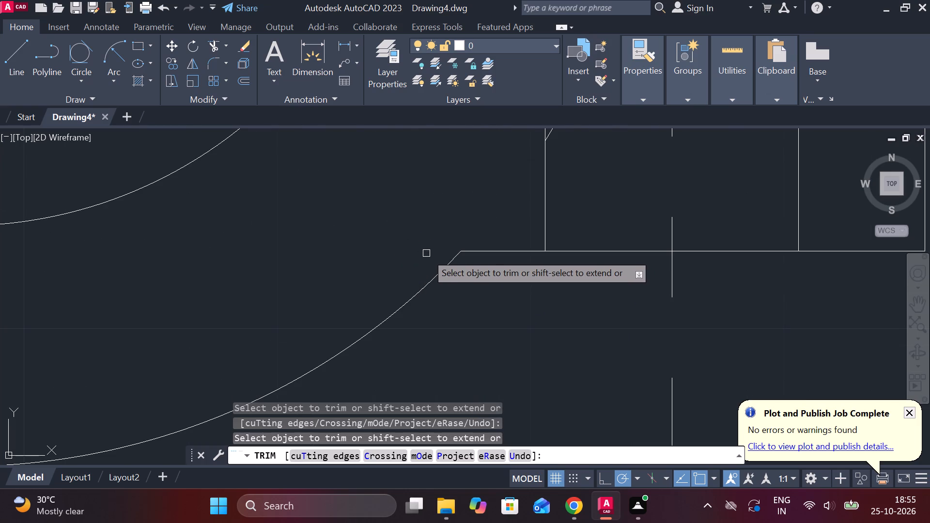
scroll(426, 253, down, 3)
middle_drag(605, 238, 606, 342)
middle_drag(533, 200, 538, 207)
scroll(538, 207, down, 1)
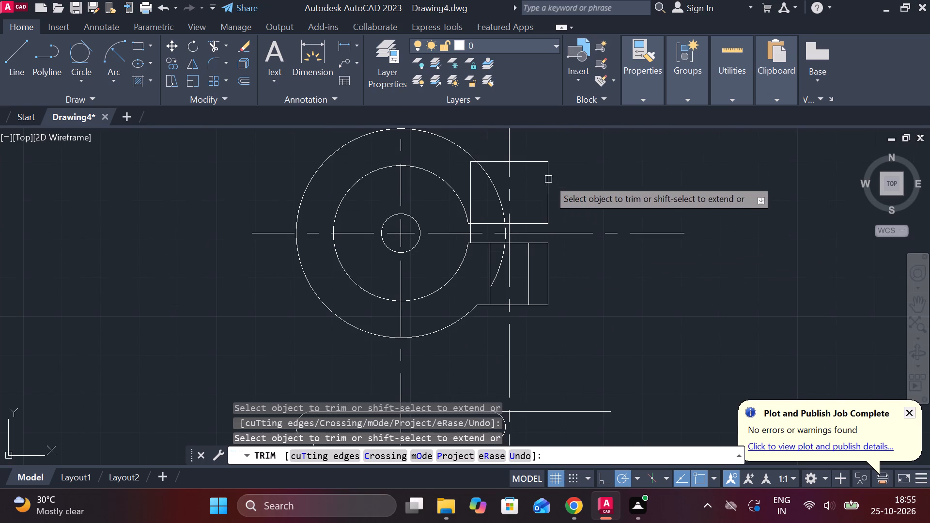
Trim the upper lug block's left vertical line, outer circle arc and top edge overhang so the block meets the outer circle.
click(467, 171)
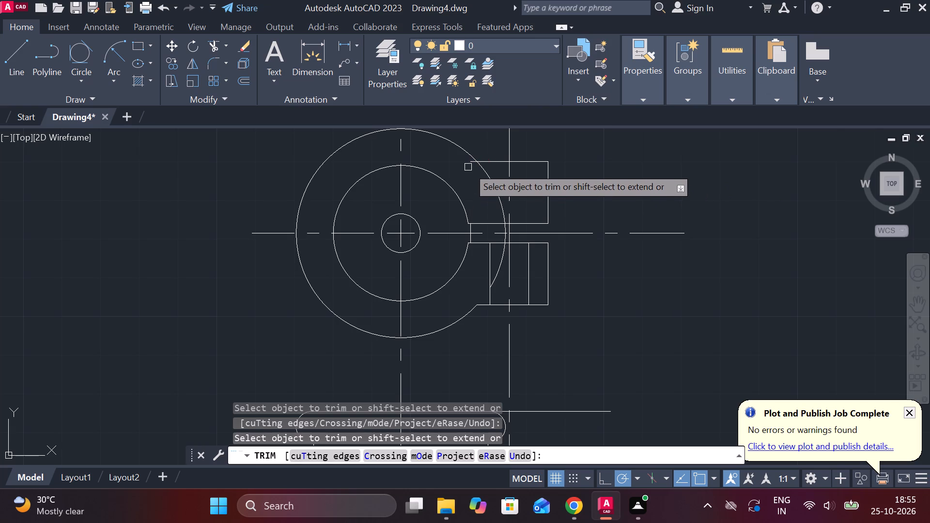
click(486, 167)
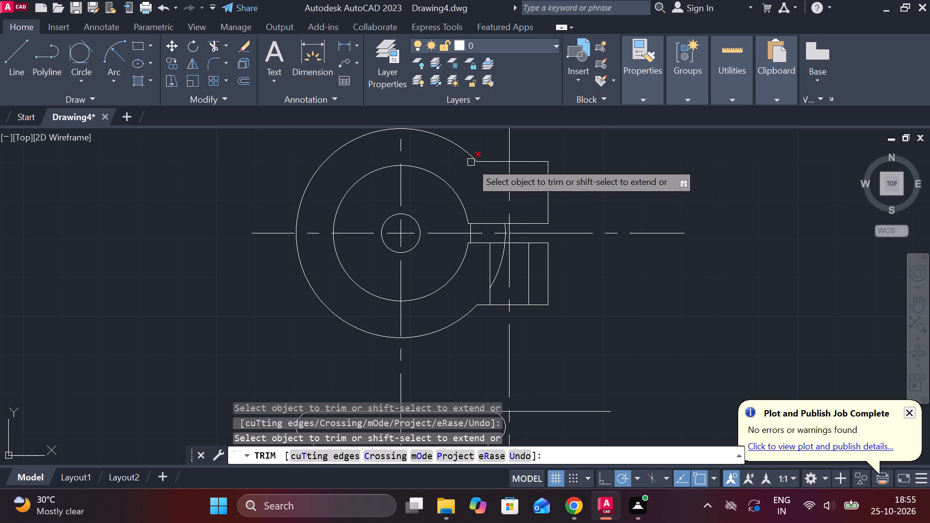
click(471, 162)
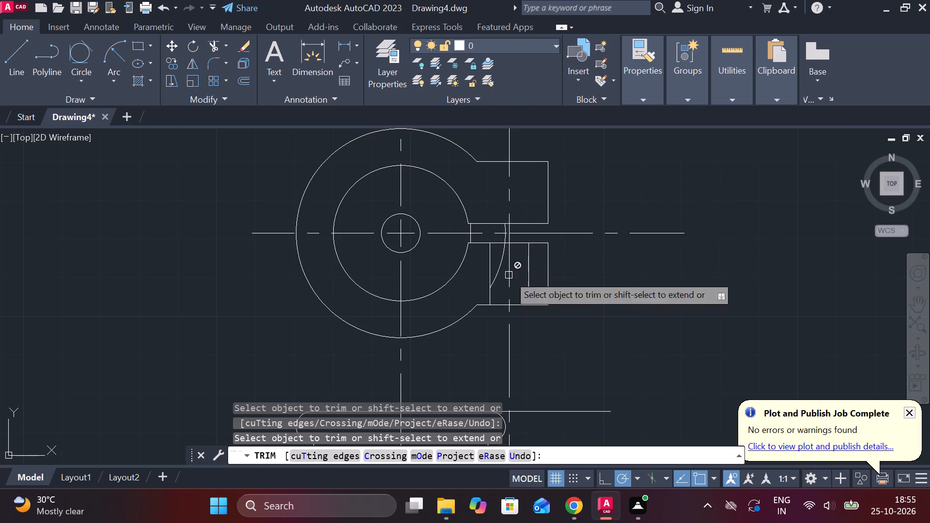
key(Escape)
Erase the leftover outer circle arc crossing the slit and the lower lug block.
click(496, 265)
text(E)
key(space)
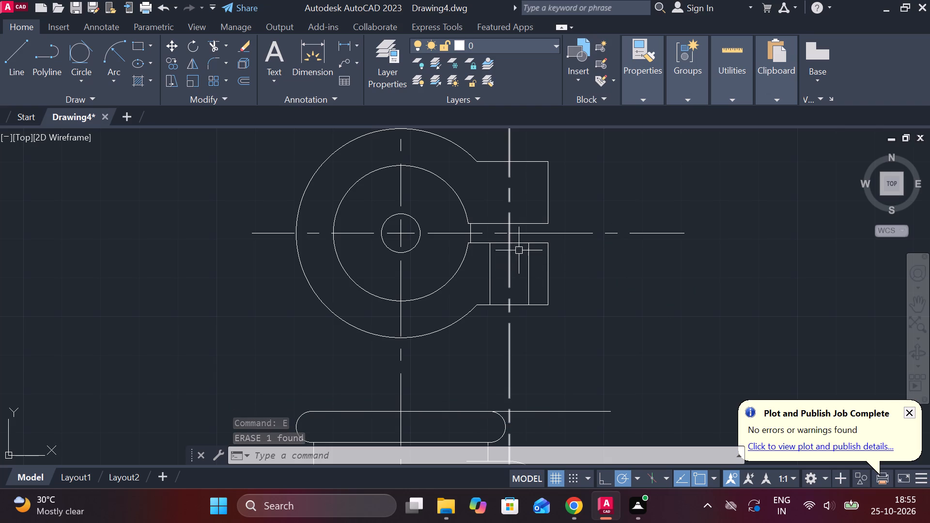
Lengthen both vertical hole lines of the lower lug block up to the upper lug block's top edge.
click(487, 257)
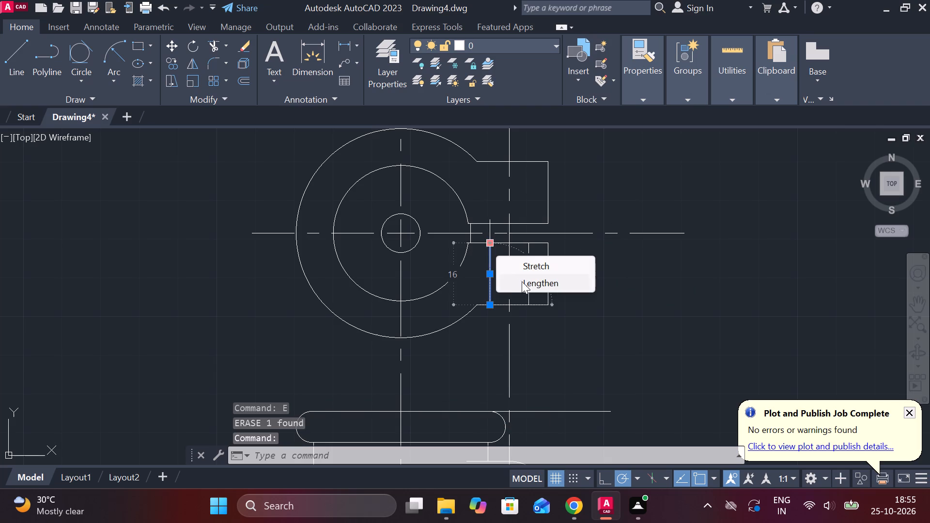
click(526, 282)
click(492, 162)
key(Escape)
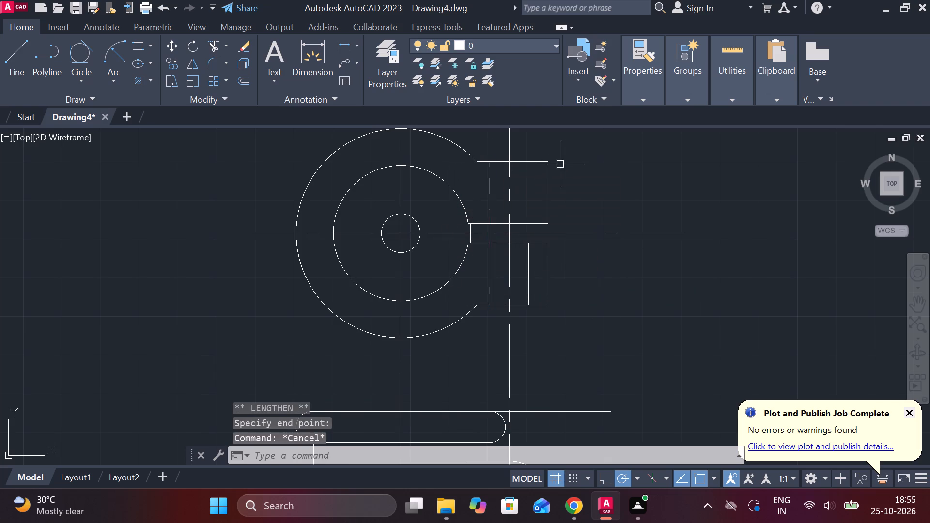
click(528, 264)
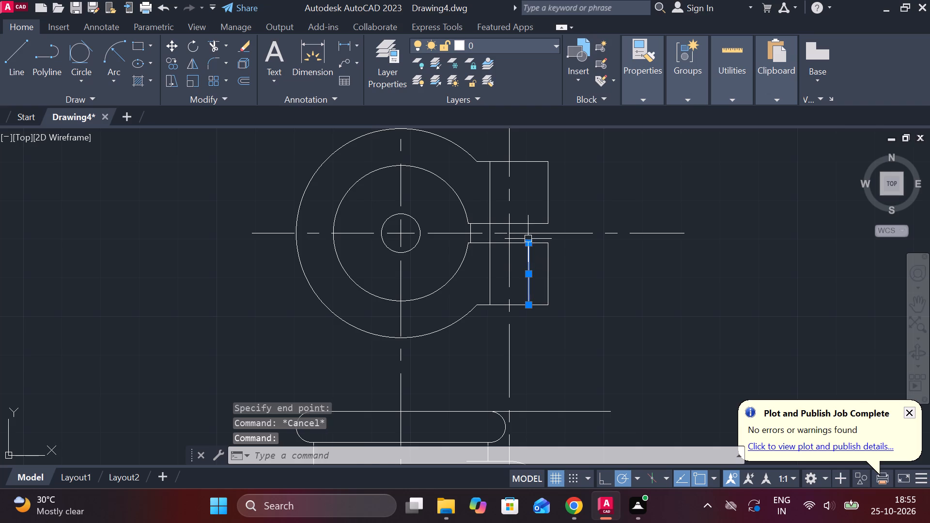
click(528, 243)
click(530, 163)
key(Escape)
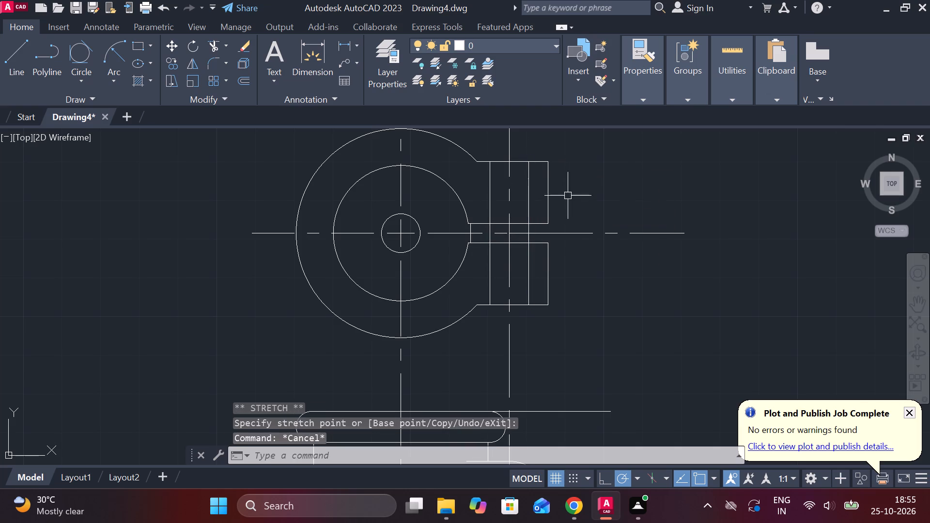
Trim the two hole lines where they cross the slit between the upper and lower lug blocks.
text(TR)
key(space)
scroll(521, 257, up, 4)
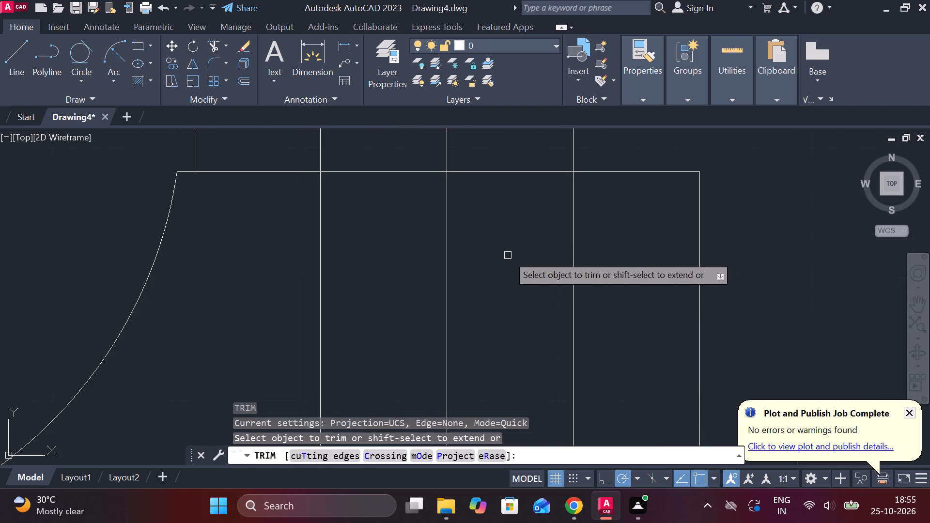
middle_drag(482, 241, 583, 388)
click(425, 280)
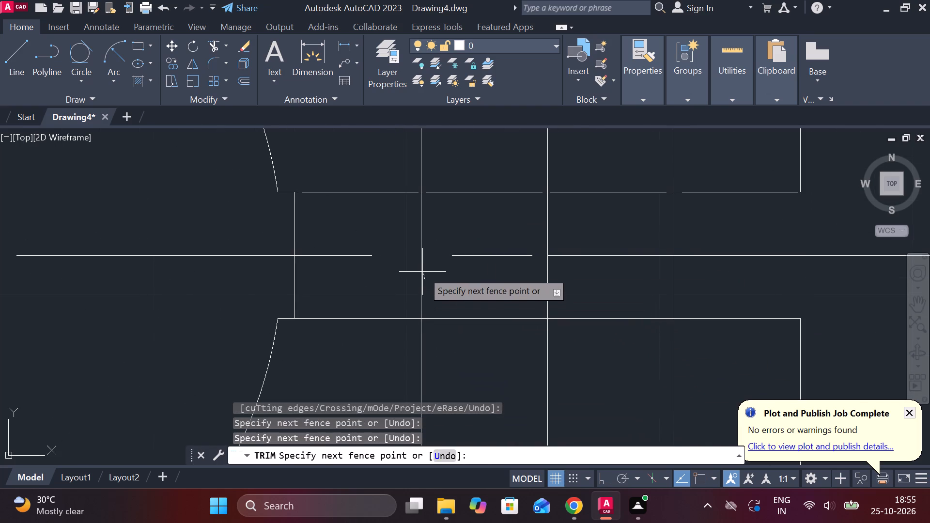
click(419, 265)
click(422, 224)
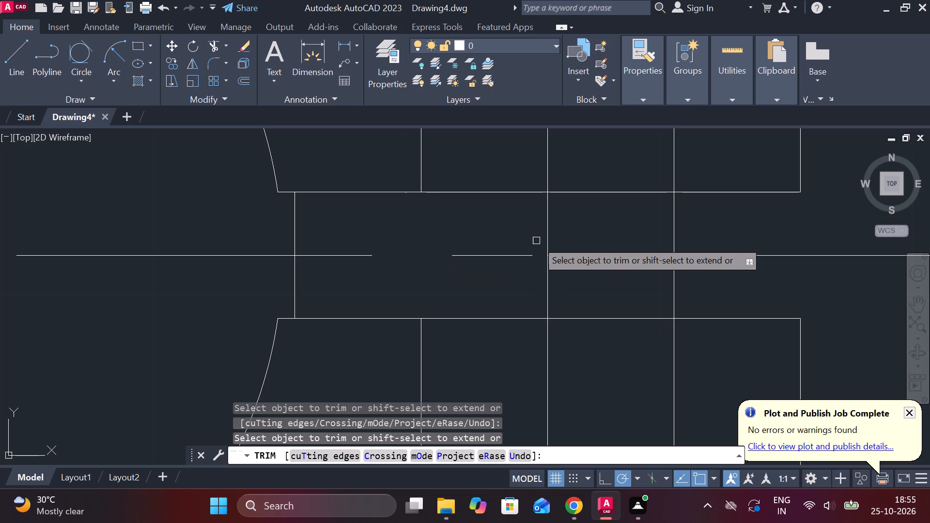
click(546, 228)
drag(694, 226, 648, 226)
drag(694, 278, 647, 281)
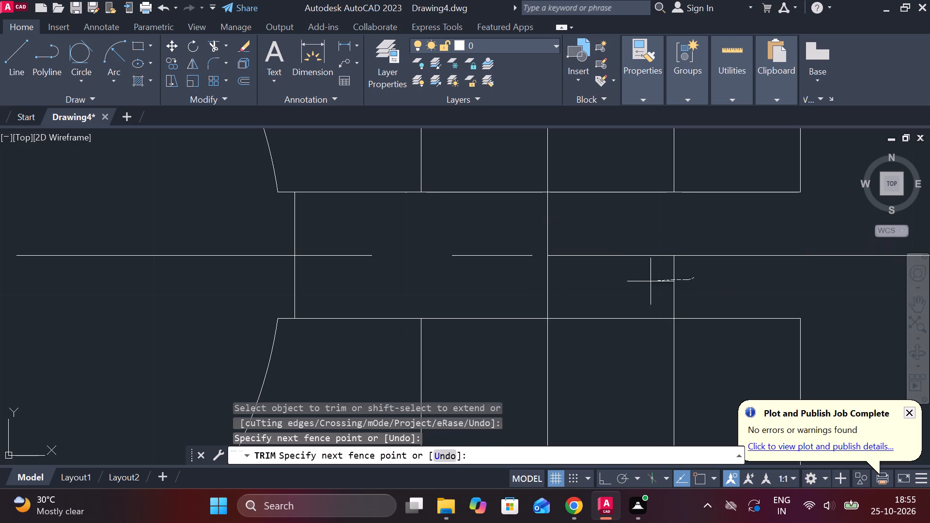
drag(647, 281, 641, 281)
Trim away the short vertical line closing the slit at the inner circle, above and below the horizontal centerline.
scroll(654, 281, down, 2)
scroll(785, 298, down, 1)
middle_drag(785, 303, 751, 295)
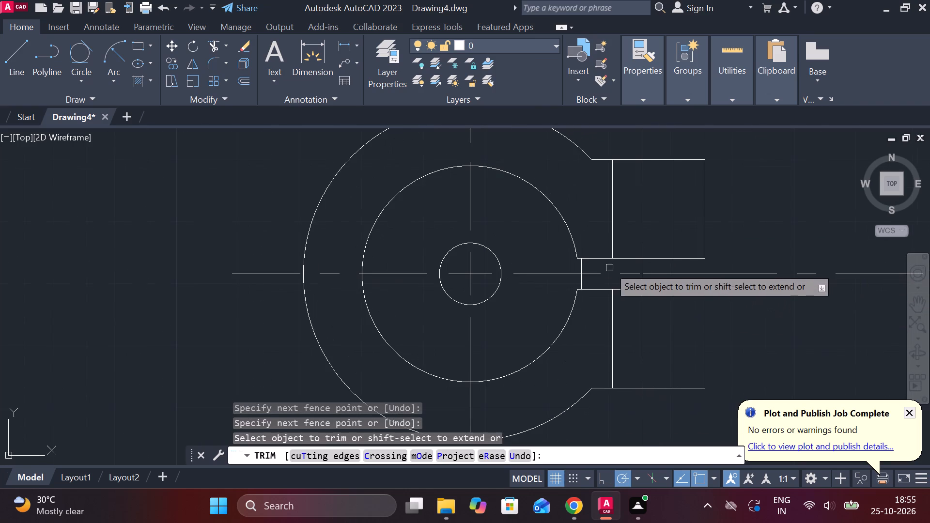
click(585, 262)
click(582, 283)
scroll(718, 290, down, 1)
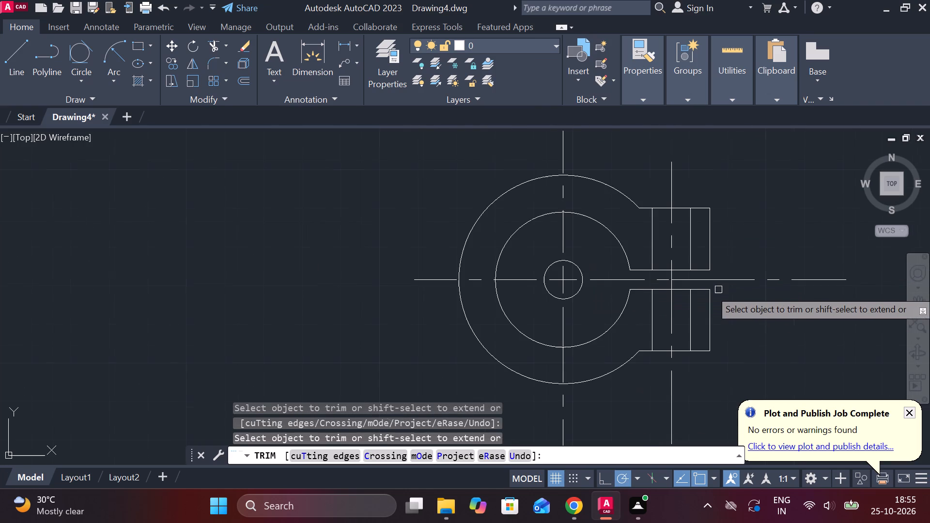
middle_drag(742, 314, 669, 268)
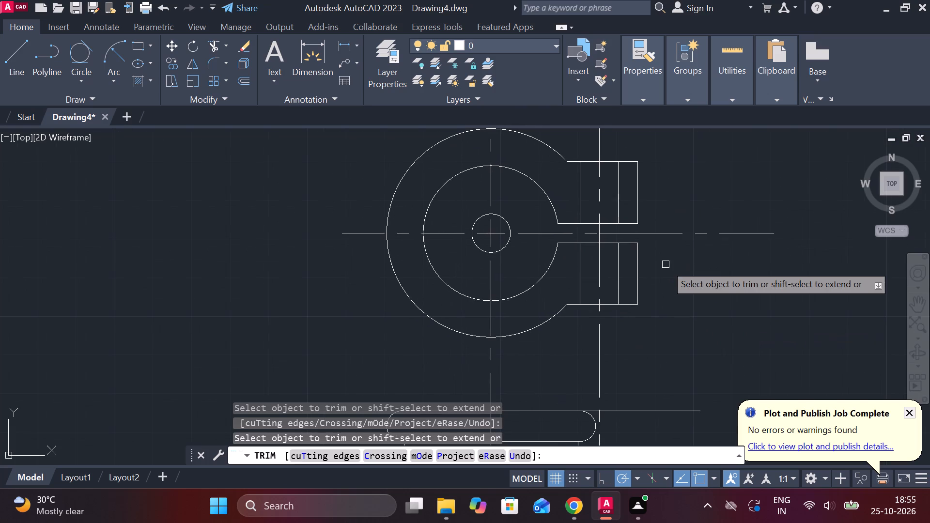
key(Escape)
Load the DASHED linetype from acadiso.lin into the drawing.
click(642, 96)
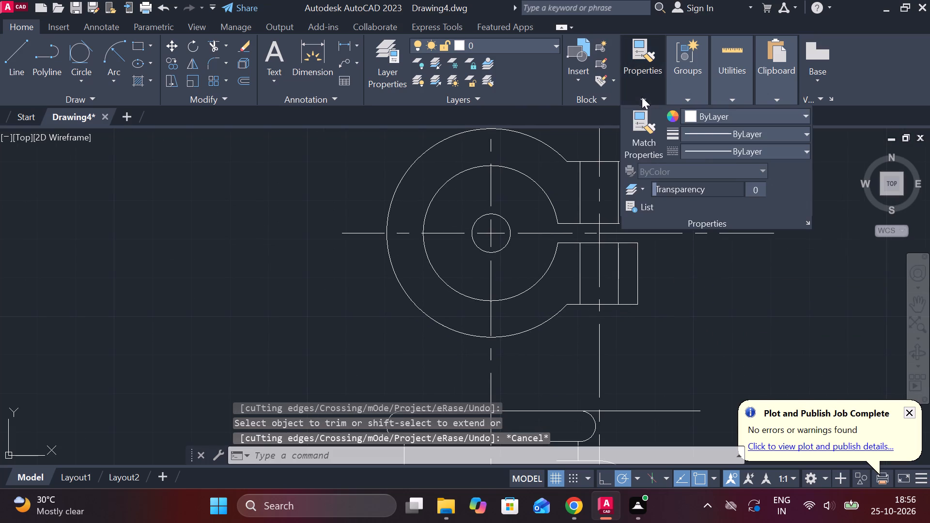
click(741, 150)
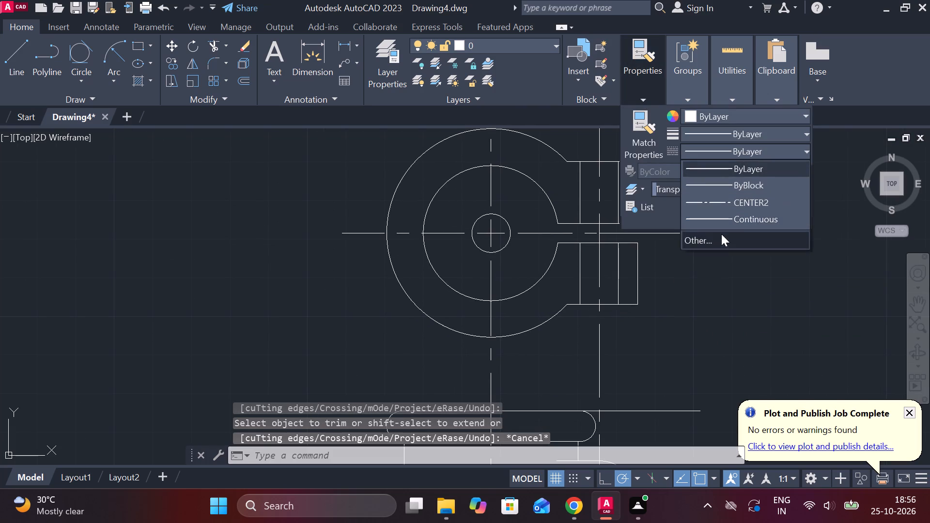
click(721, 234)
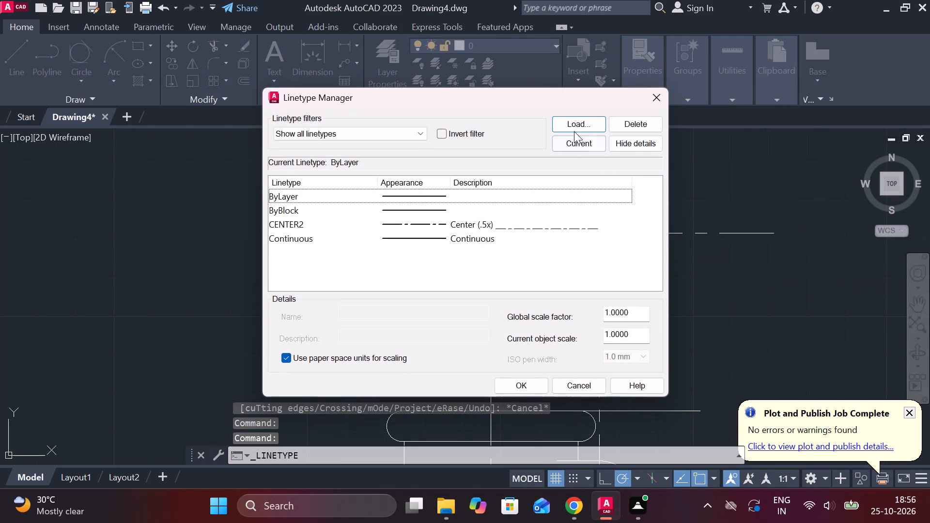
click(574, 116)
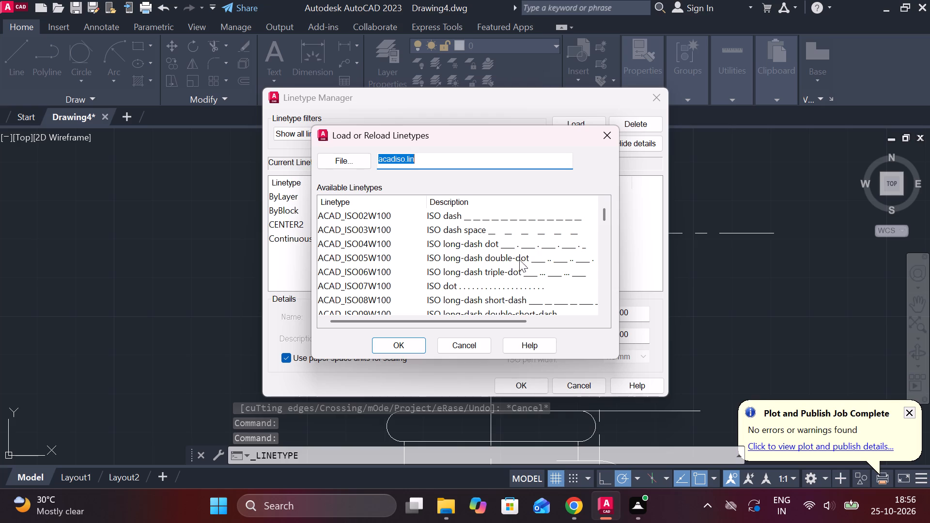
scroll(445, 267, down, 2)
scroll(354, 271, down, 3)
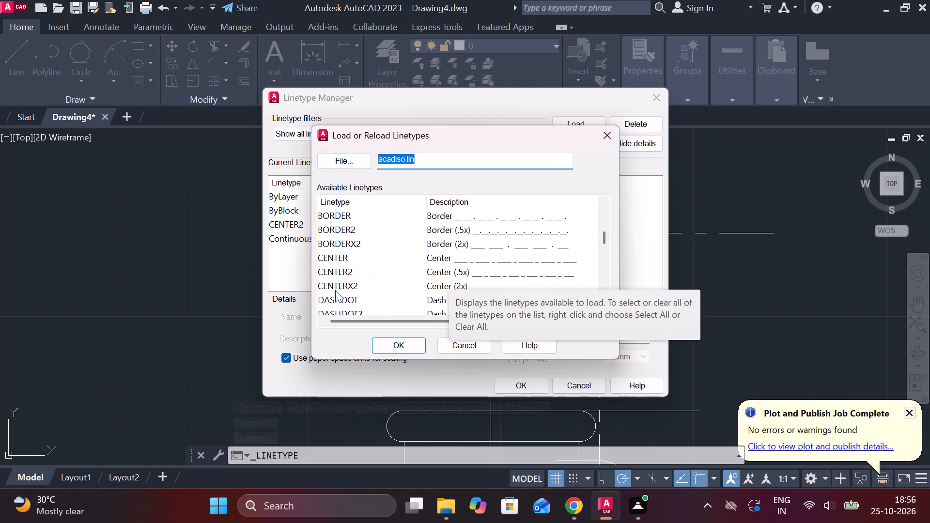
scroll(341, 262, down, 1)
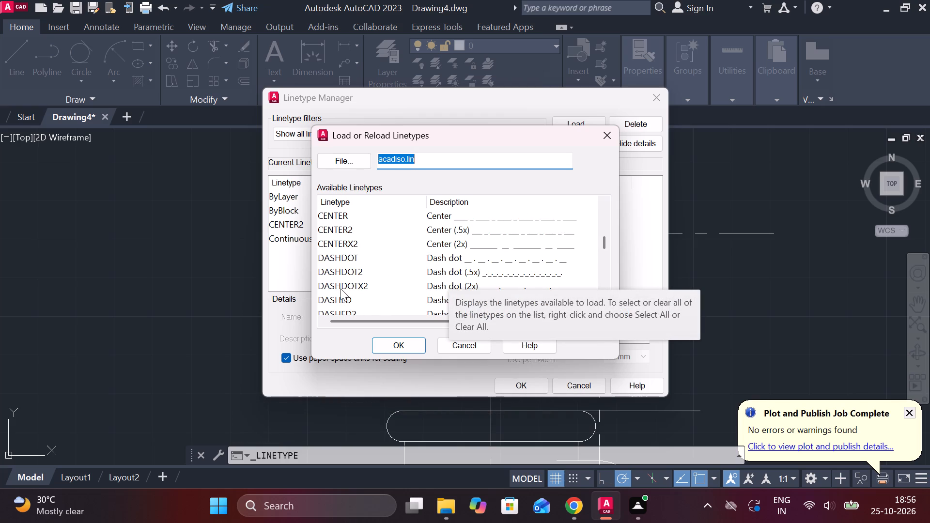
click(342, 296)
click(401, 352)
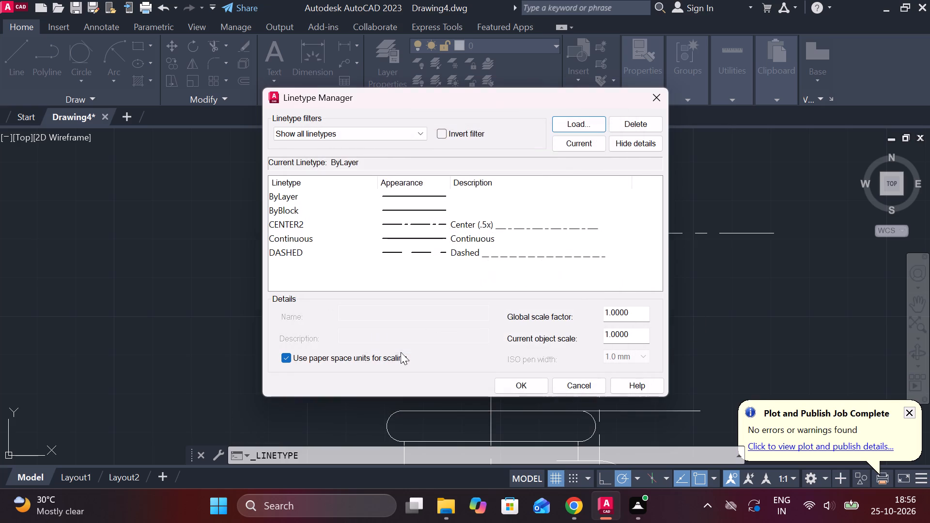
click(534, 380)
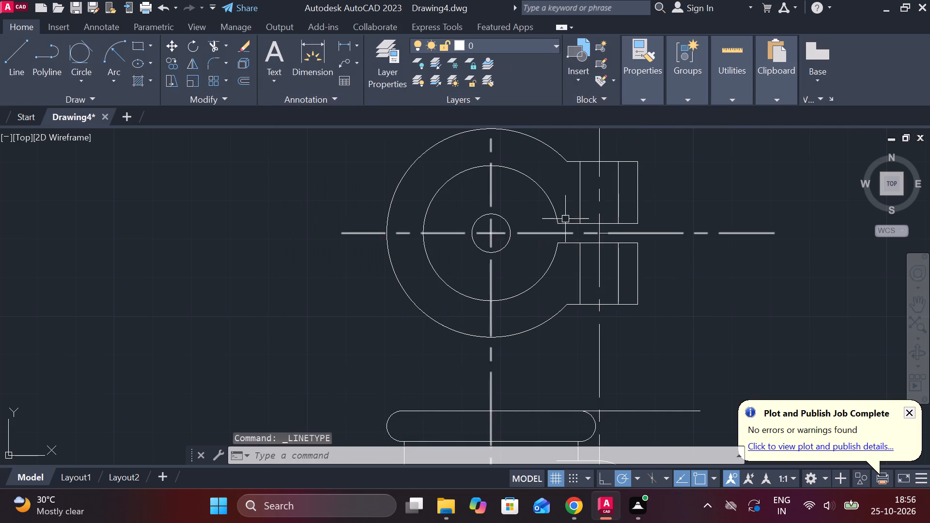
Apply the DASHED linetype to the four hole lines in the upper and lower lug blocks.
click(579, 195)
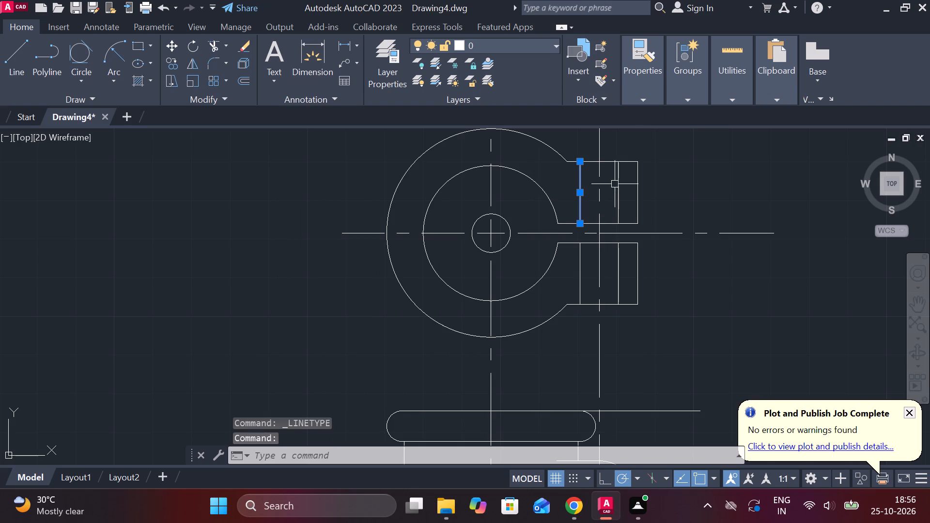
click(616, 182)
click(584, 279)
click(578, 277)
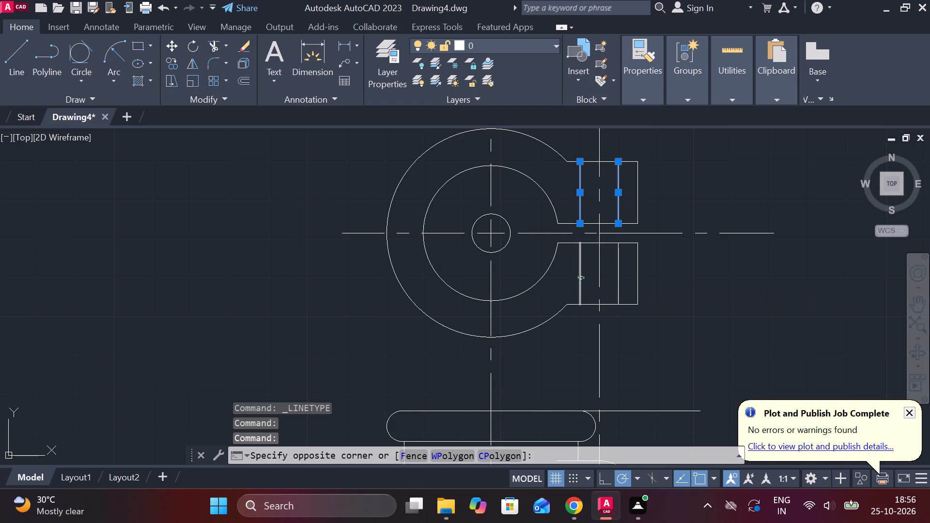
click(618, 271)
click(647, 96)
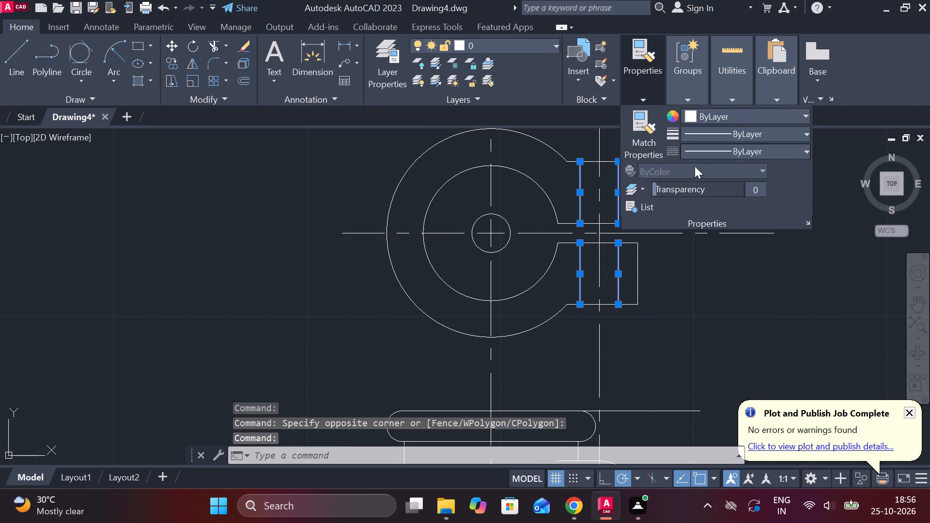
click(725, 146)
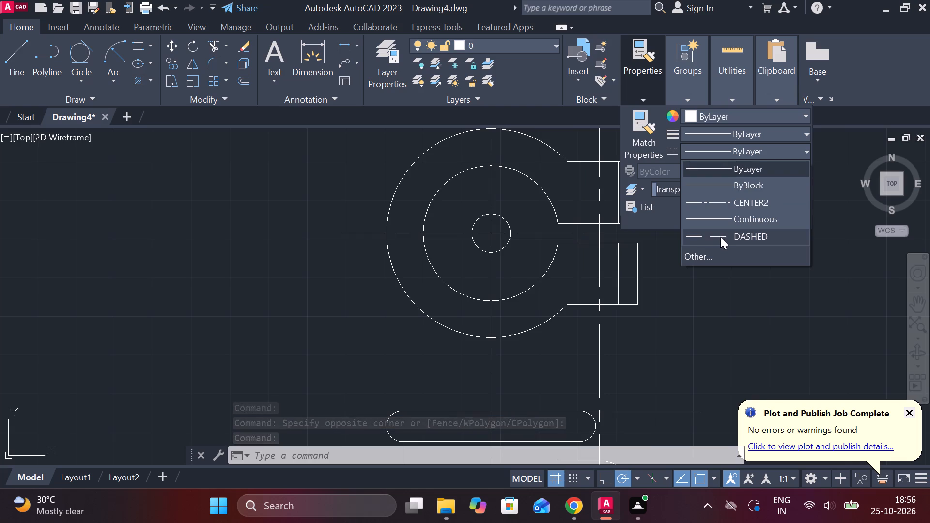
click(721, 239)
key(Escape)
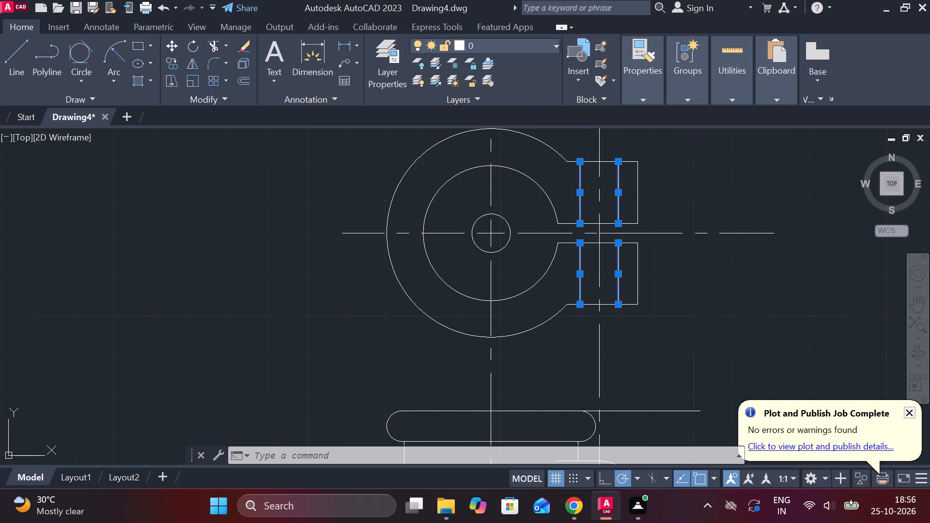
key(Escape)
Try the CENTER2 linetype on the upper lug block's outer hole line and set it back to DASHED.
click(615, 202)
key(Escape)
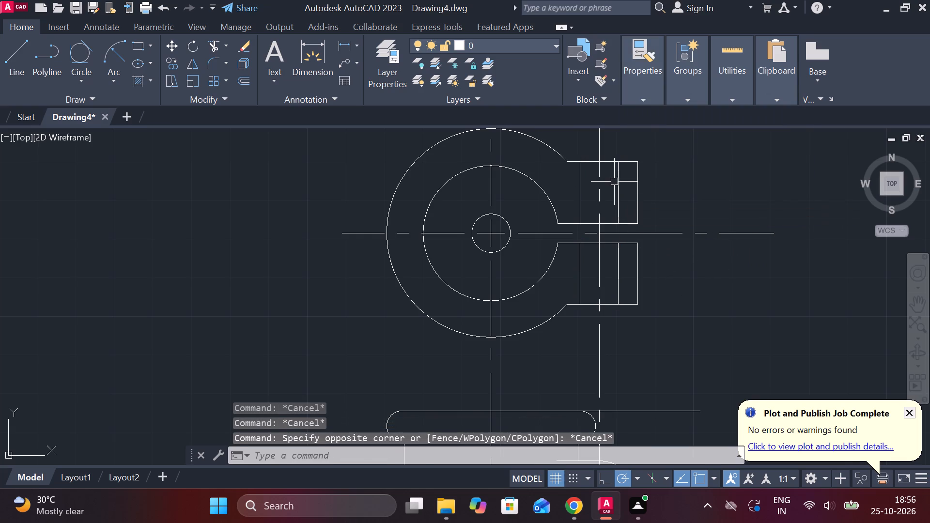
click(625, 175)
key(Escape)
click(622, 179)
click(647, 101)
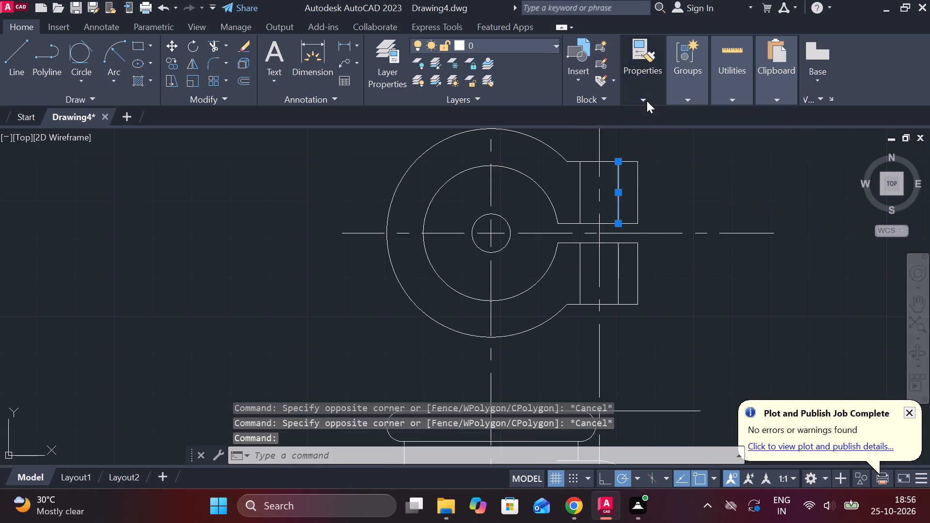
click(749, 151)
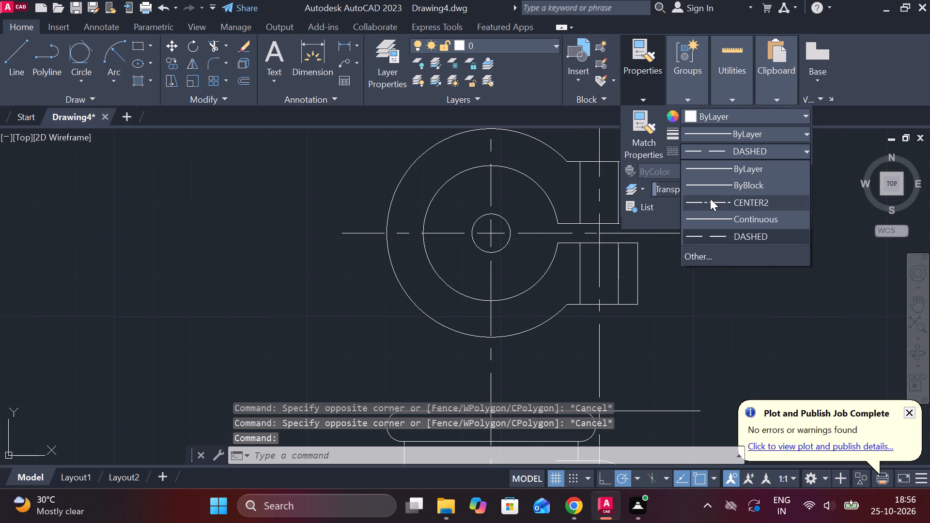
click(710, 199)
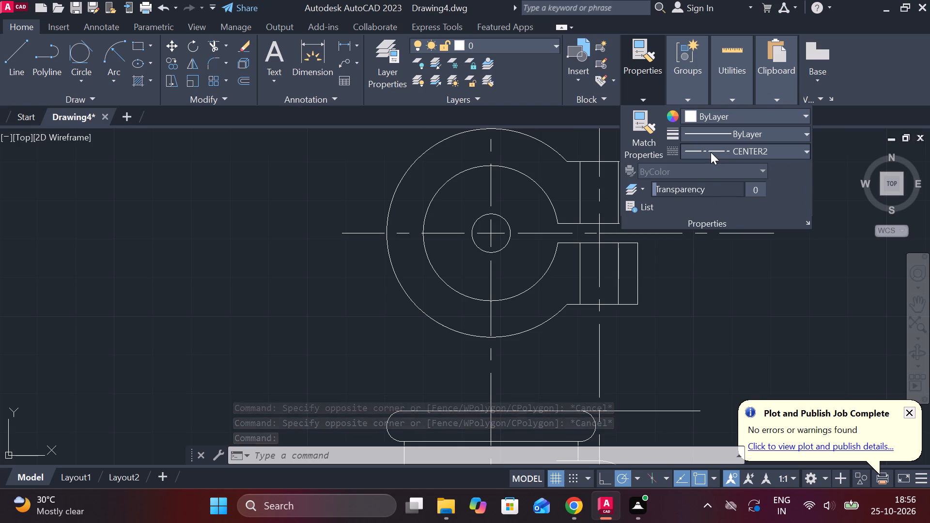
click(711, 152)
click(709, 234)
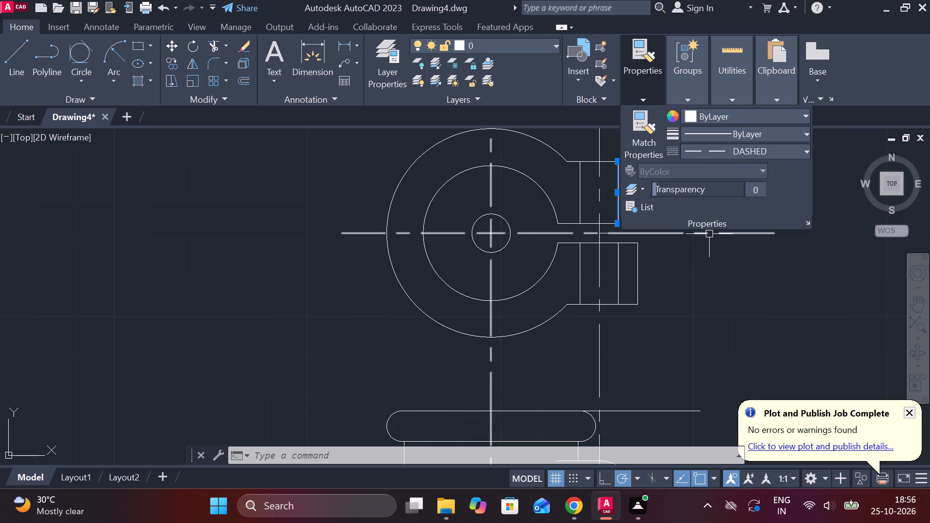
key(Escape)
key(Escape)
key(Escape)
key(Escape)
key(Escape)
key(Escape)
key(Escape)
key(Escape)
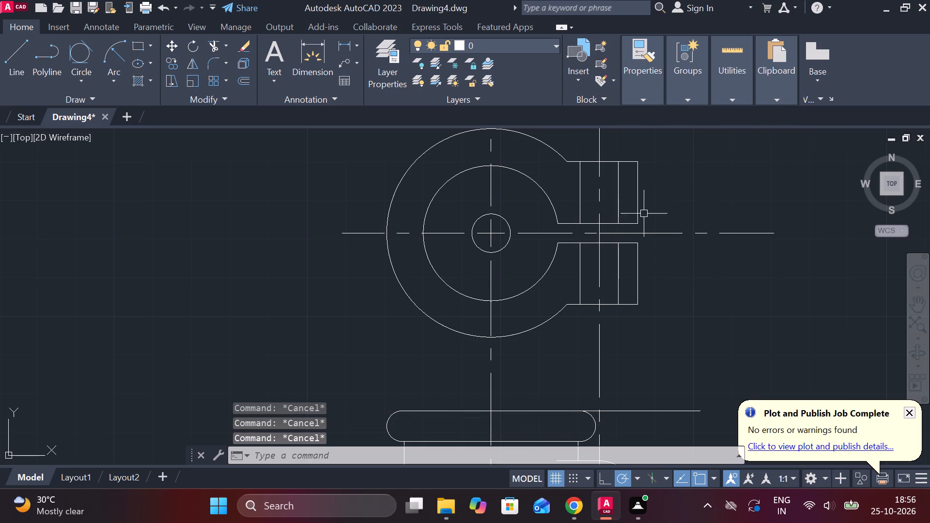
Set the linetype global scale factor and the current object scale to .4.
click(647, 102)
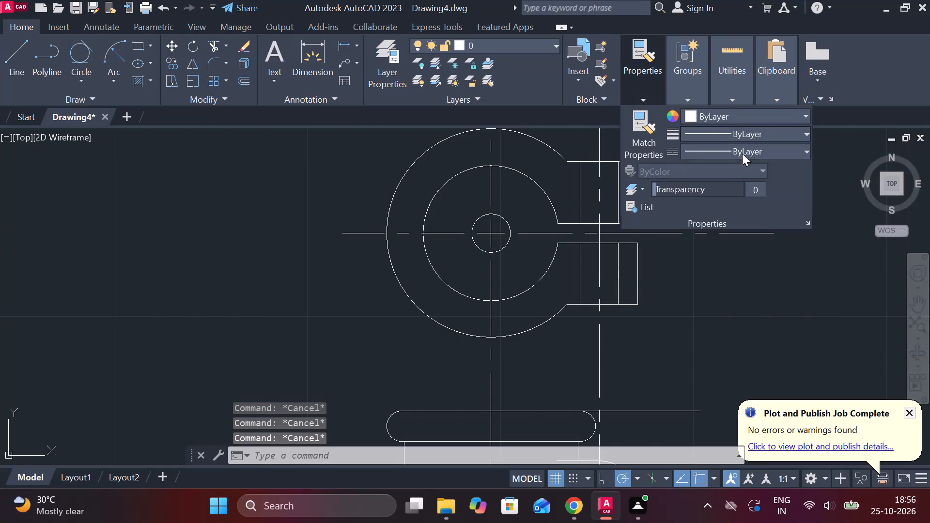
click(752, 149)
click(718, 256)
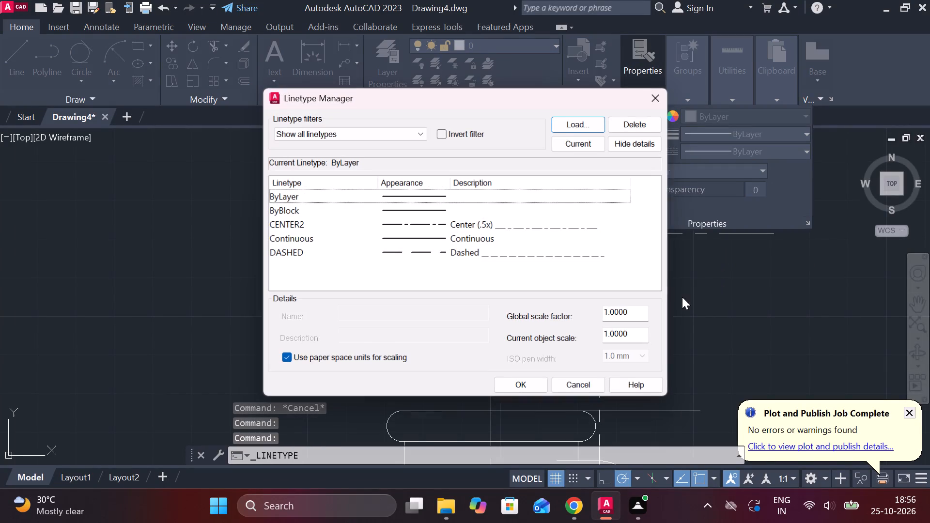
drag(635, 315, 557, 308)
text(.4)
drag(636, 333, 580, 333)
text(.4)
click(530, 379)
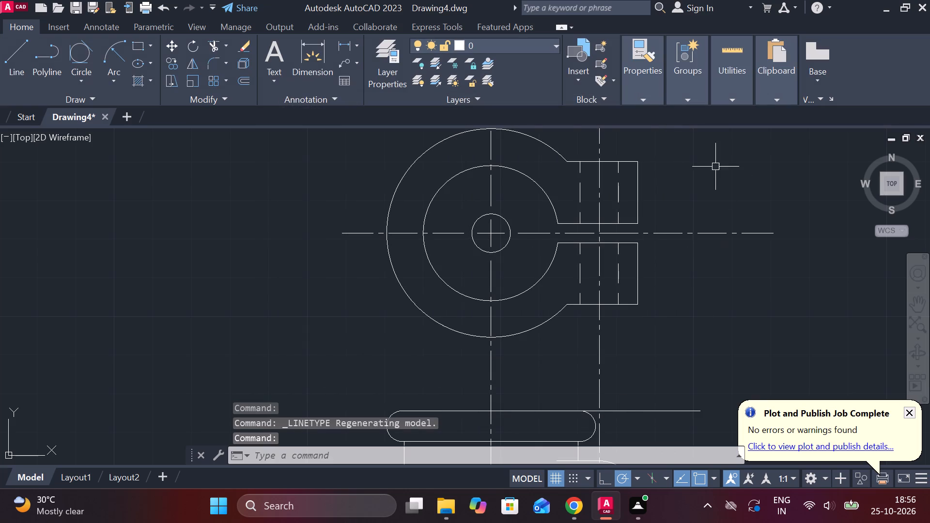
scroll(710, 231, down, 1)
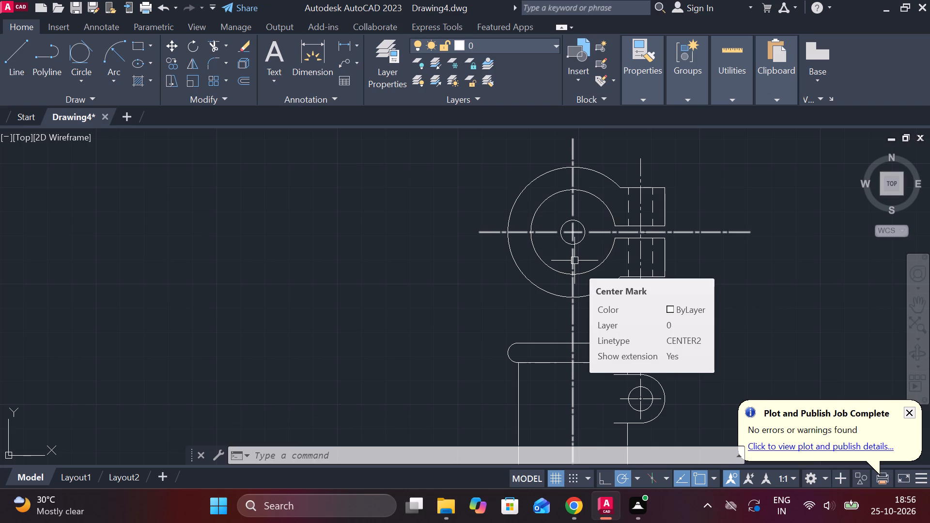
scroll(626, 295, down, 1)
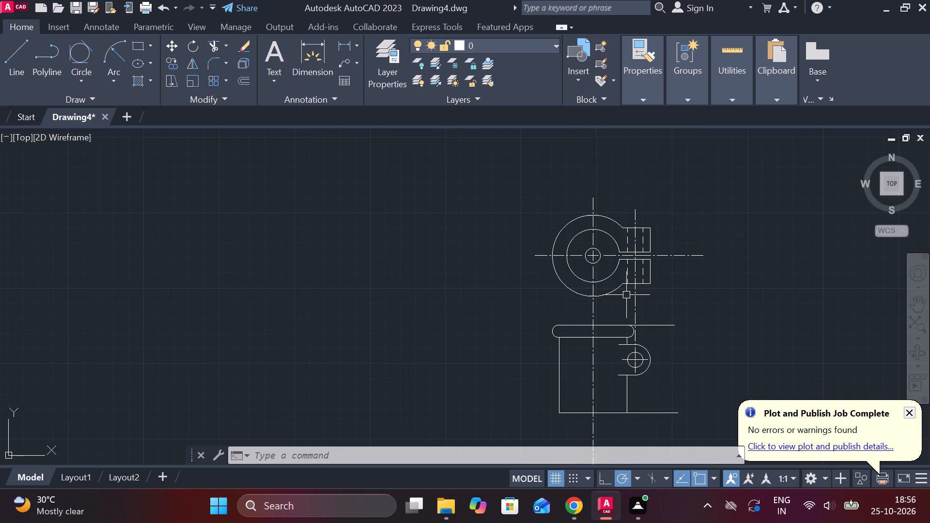
Replace the small centre circle in the top view with a circle of radius 10 on the same centre.
scroll(614, 237, up, 2)
click(583, 275)
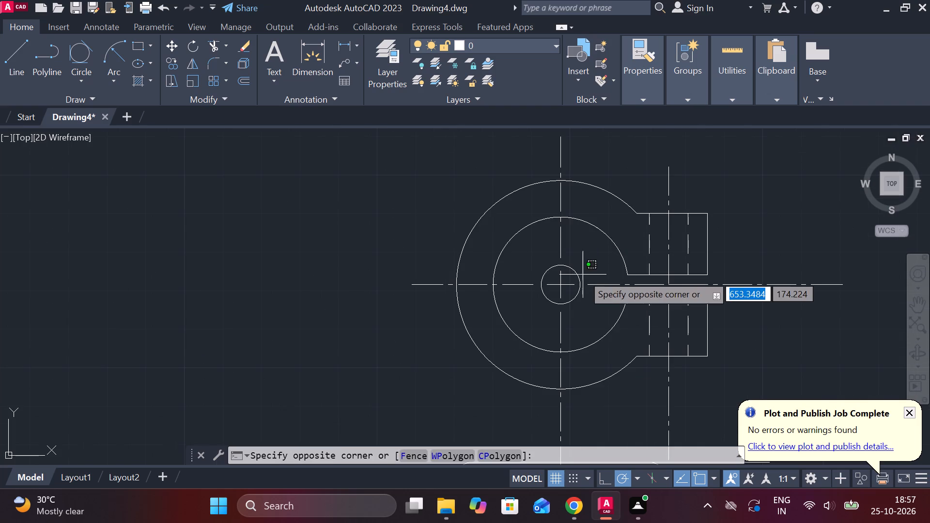
click(579, 275)
click(576, 273)
text(E C)
key(space)
click(565, 292)
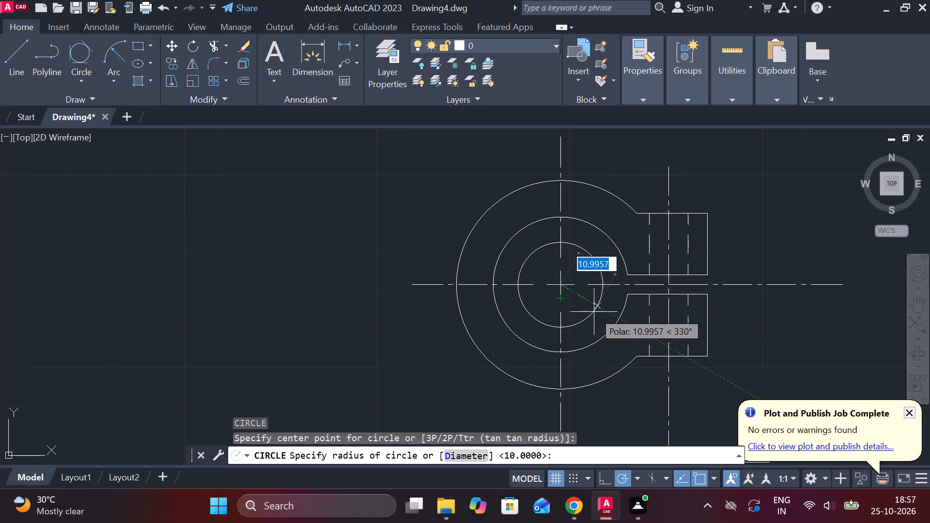
text(10)
key(Return)
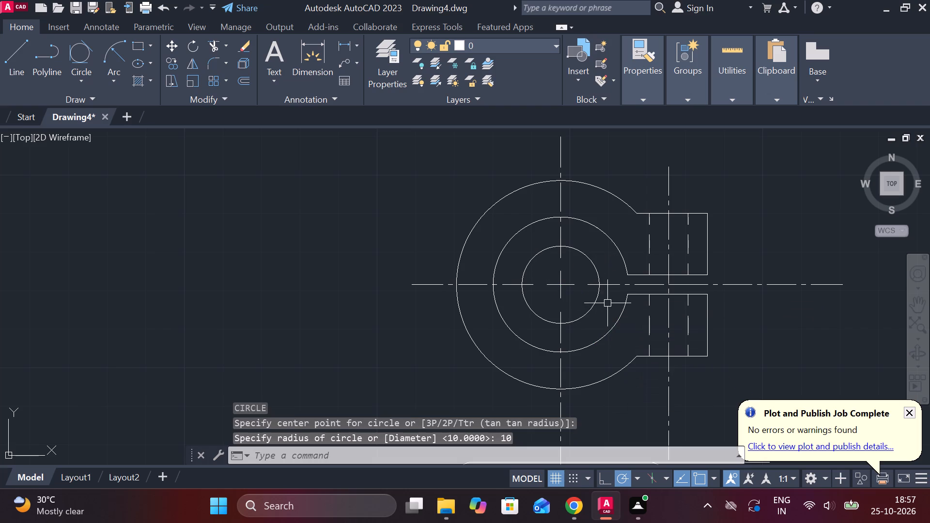
Draw two horizontal lines leftward from the radius 10 circle's top and bottom quadrants, past the surrounding circle.
scroll(604, 278, down, 2)
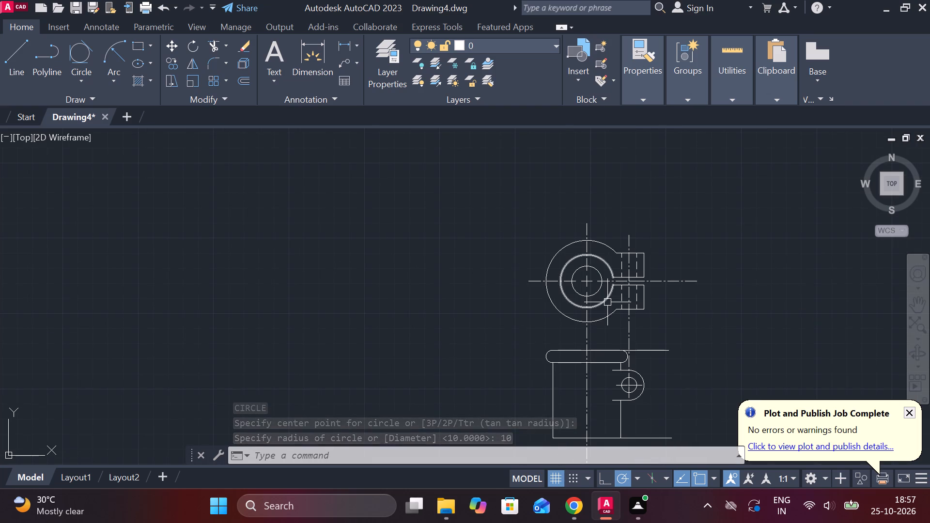
scroll(571, 231, up, 1)
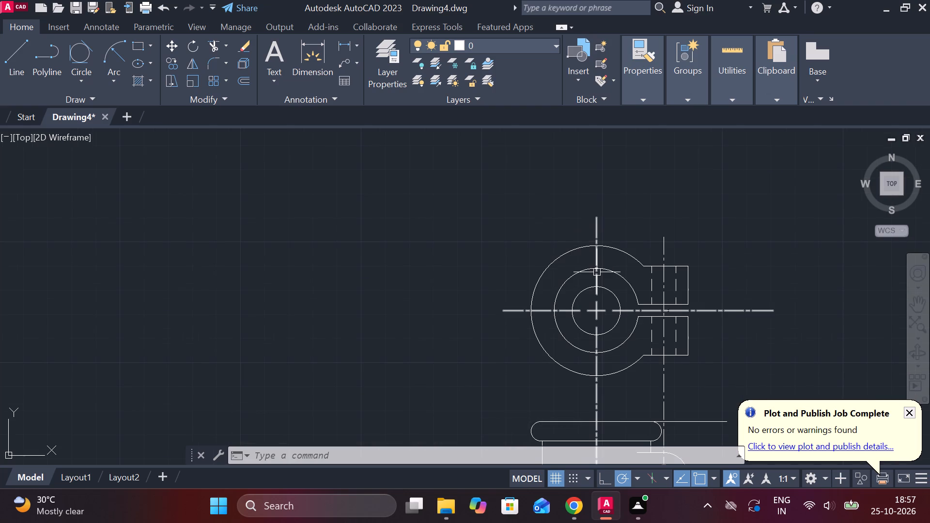
key(l)
key(Return)
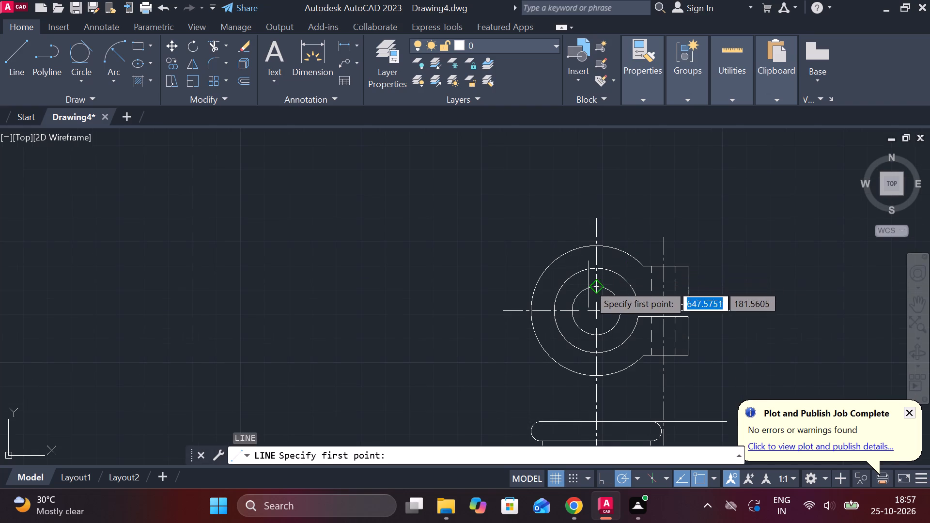
click(601, 285)
scroll(601, 285, up, 3)
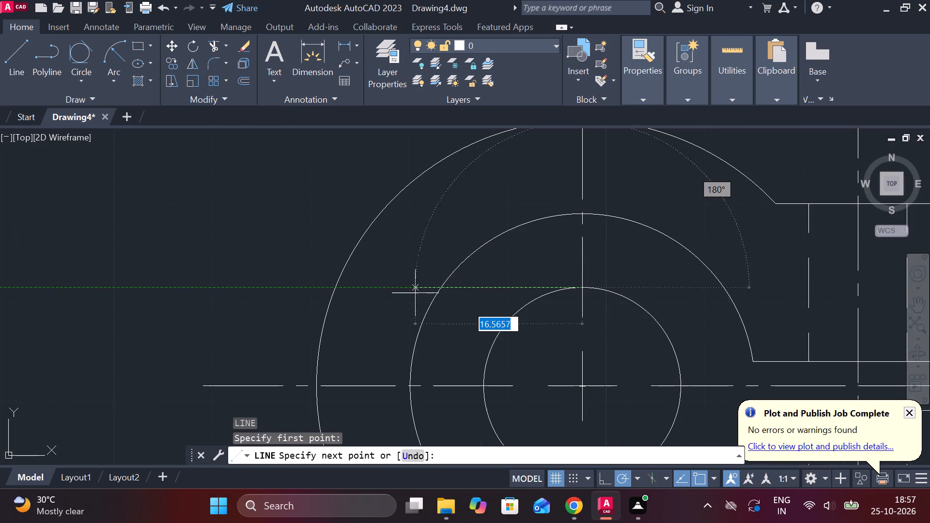
click(407, 293)
key(Escape)
middle_drag(529, 301, 524, 254)
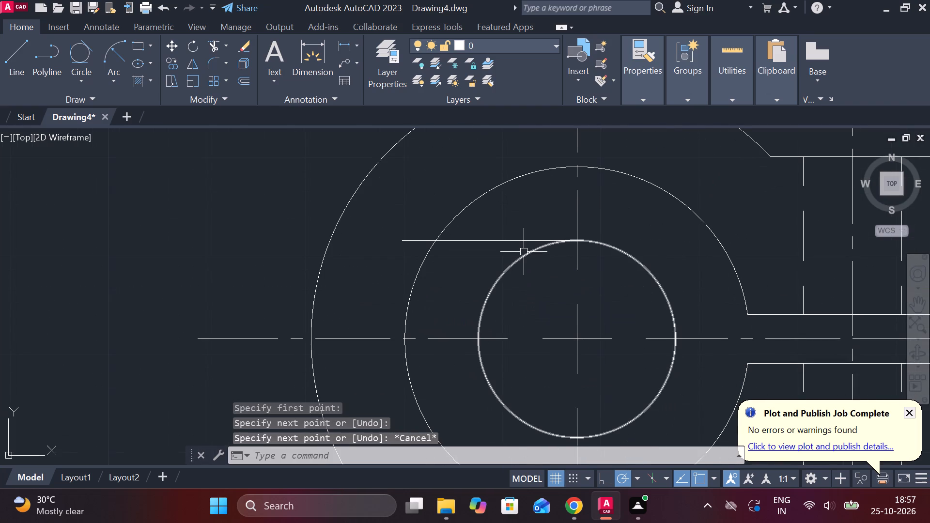
scroll(528, 260, down, 1)
key(space)
click(559, 373)
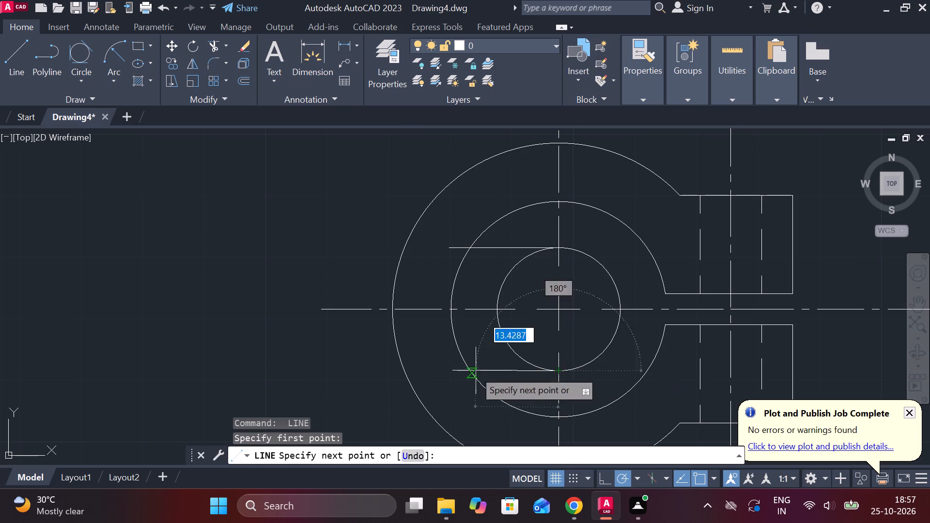
click(440, 369)
key(Escape)
Trim the two line ends outside the surrounding circle and remove the left half of the radius 10 circle.
text(TR)
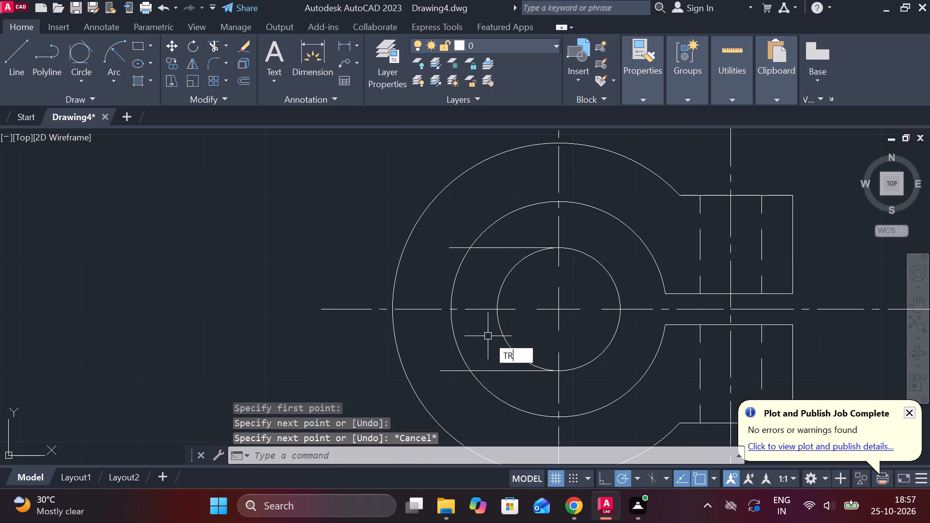
key(space)
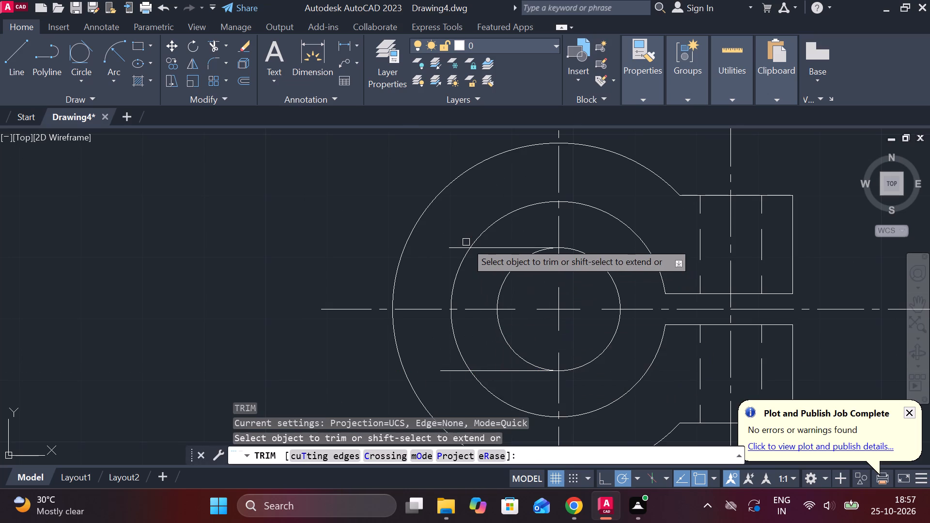
click(459, 245)
click(446, 373)
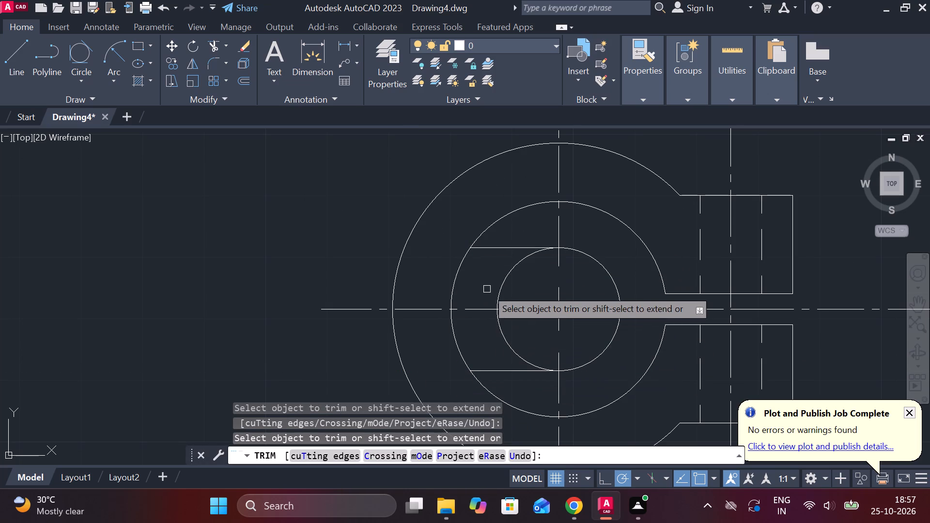
click(510, 272)
click(500, 341)
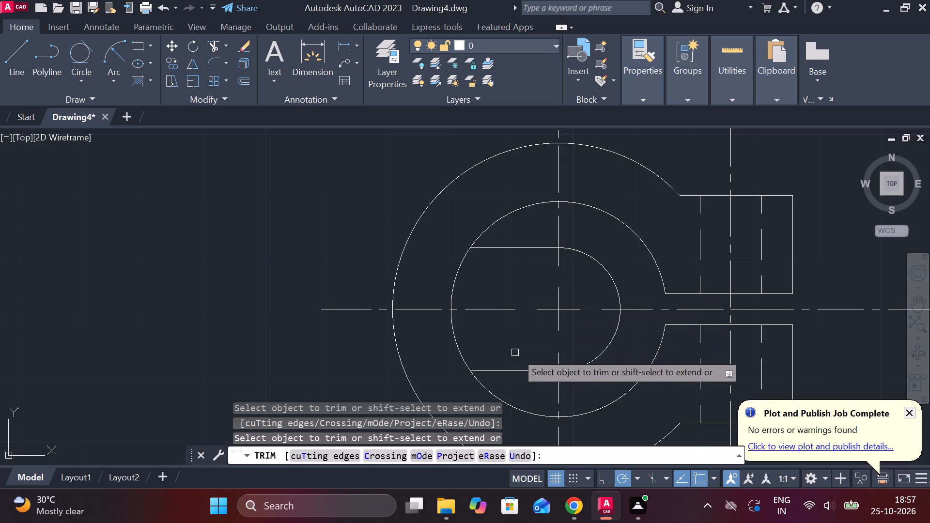
scroll(590, 314, down, 1)
key(Escape)
Draw a circle of diameter 10 at the centre of the top view.
text(C)
key(space)
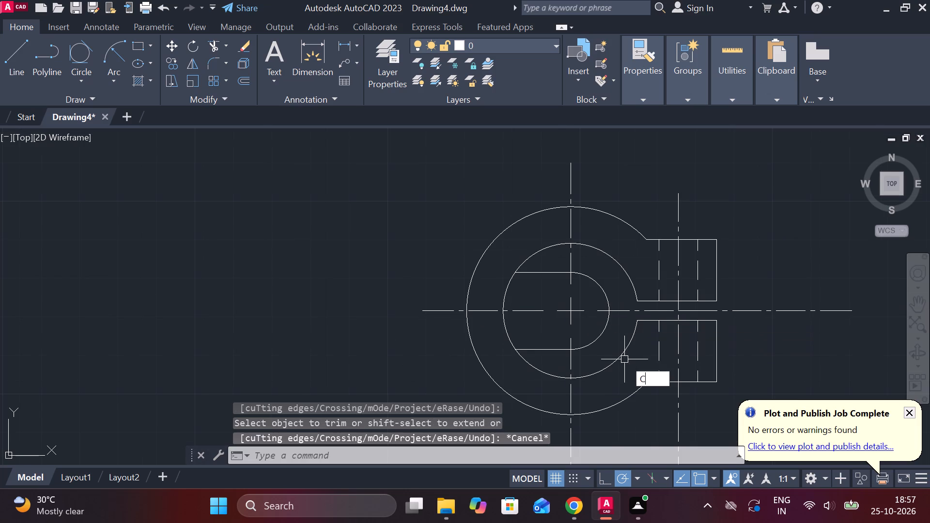
scroll(571, 308, up, 2)
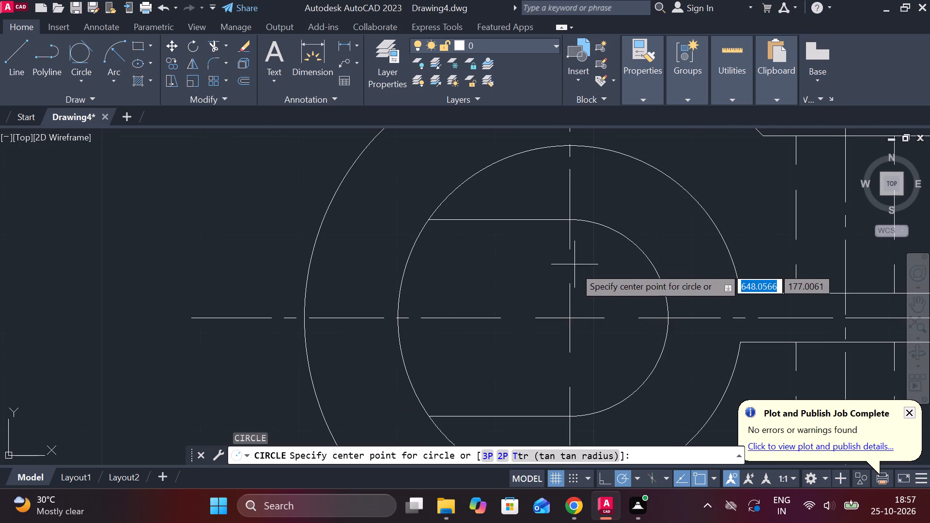
click(570, 317)
text(D 10)
key(Return)
scroll(584, 339, down, 2)
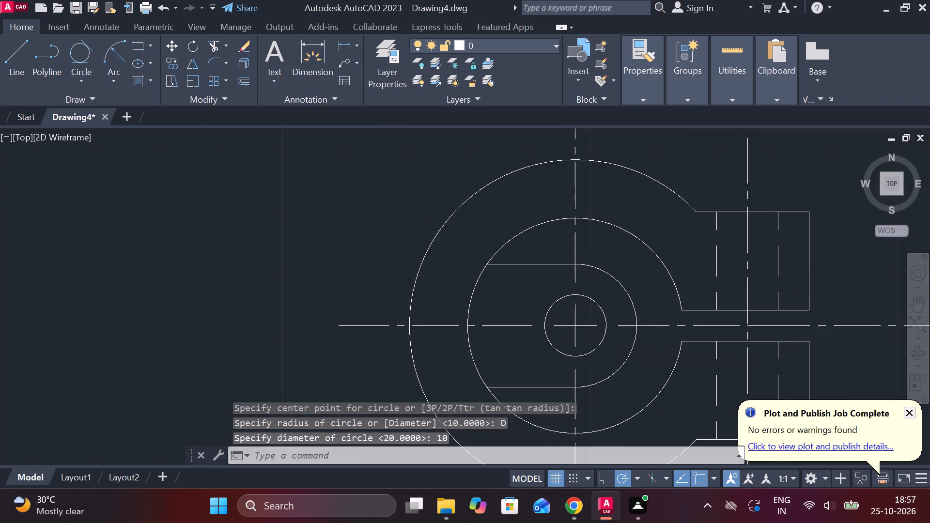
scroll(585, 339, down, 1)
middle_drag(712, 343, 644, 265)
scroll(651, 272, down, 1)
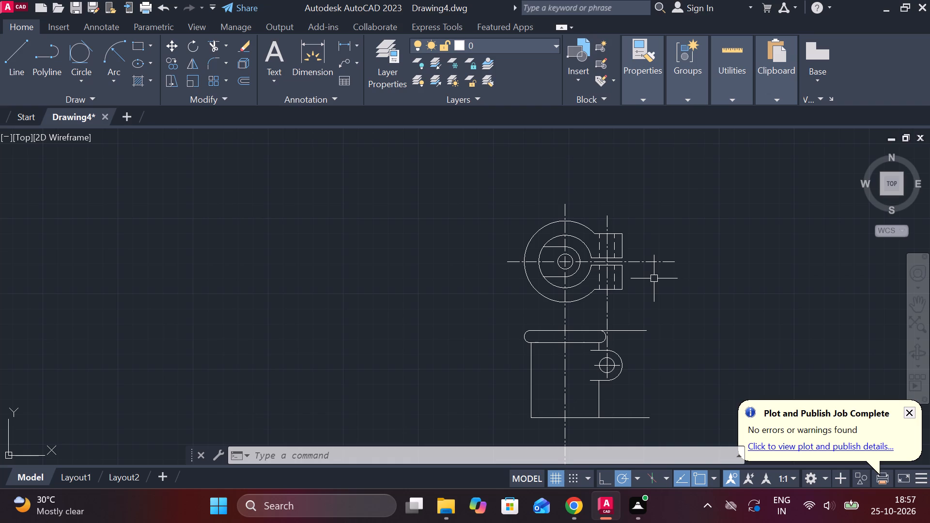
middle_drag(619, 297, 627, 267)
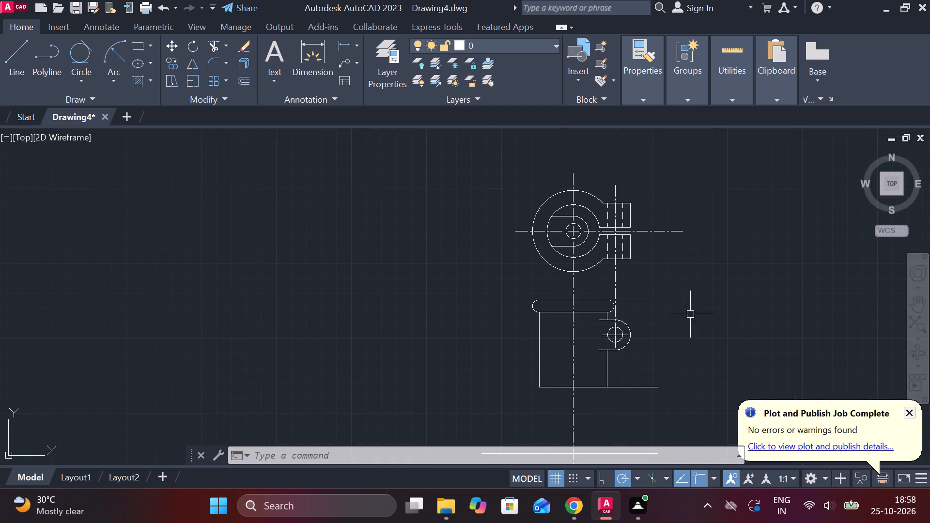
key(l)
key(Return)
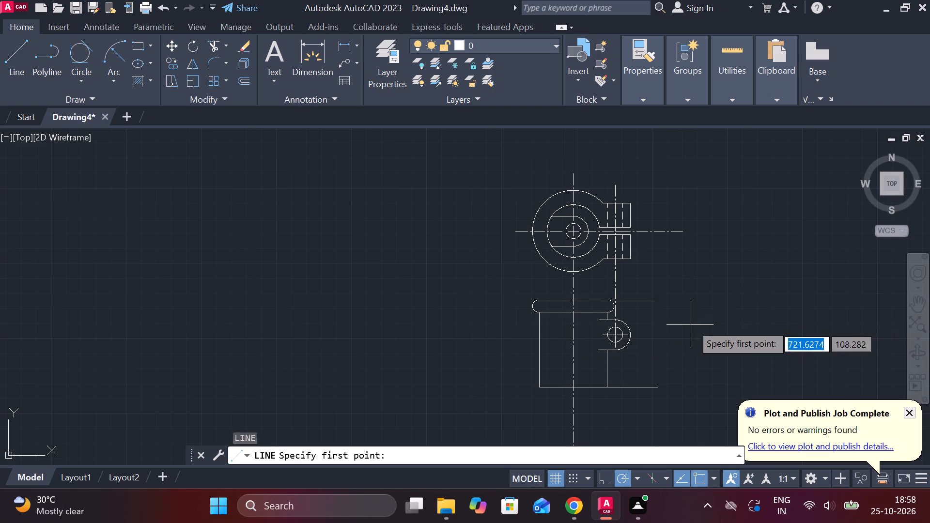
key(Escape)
Erase the two horizontal construction lines extending right from the front view's slot top and body base.
click(632, 298)
text(E)
key(space)
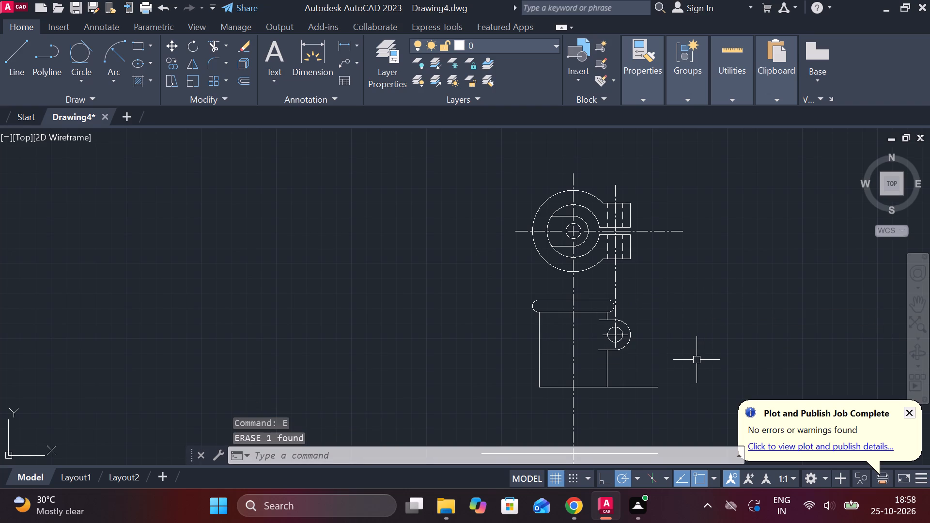
click(637, 385)
text(E)
key(space)
Draw a horizontal line about 184 long leftward from the centreline along the lower edge of the front view's slot.
key(l)
key(Return)
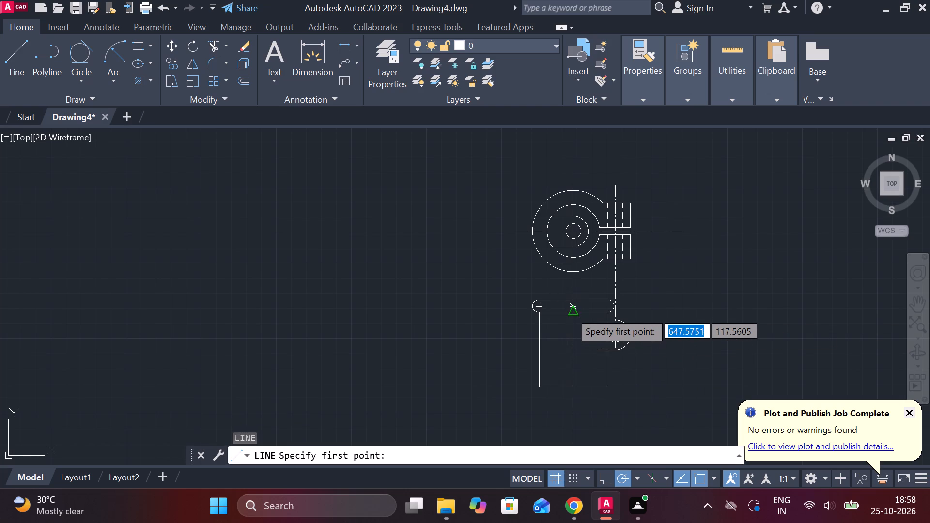
click(570, 312)
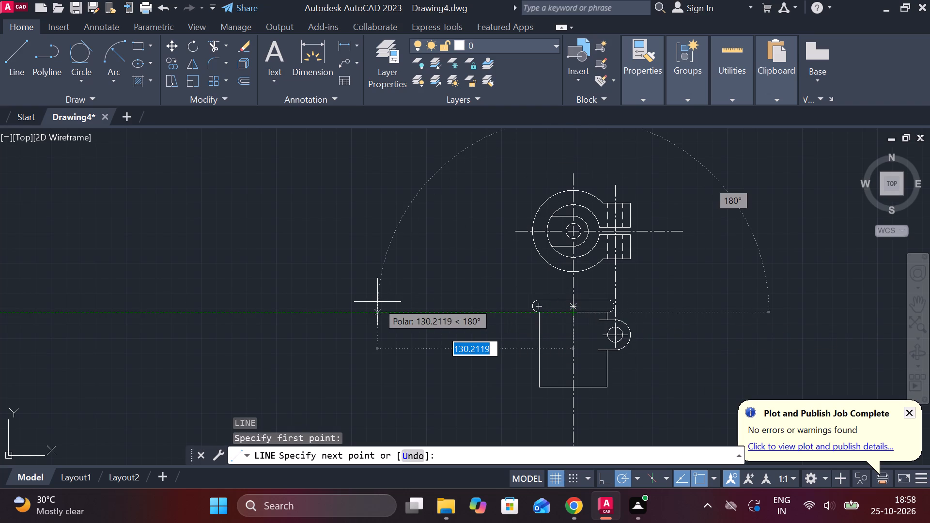
click(296, 310)
key(Escape)
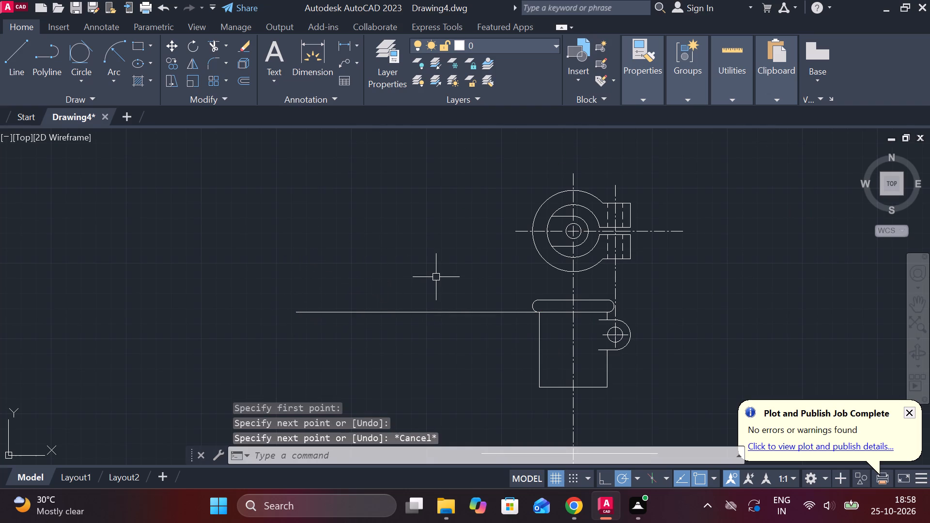
Draw a 54 long vertical line up from the new horizontal line's midpoint and continue it straight up with a second segment.
key(l)
key(Return)
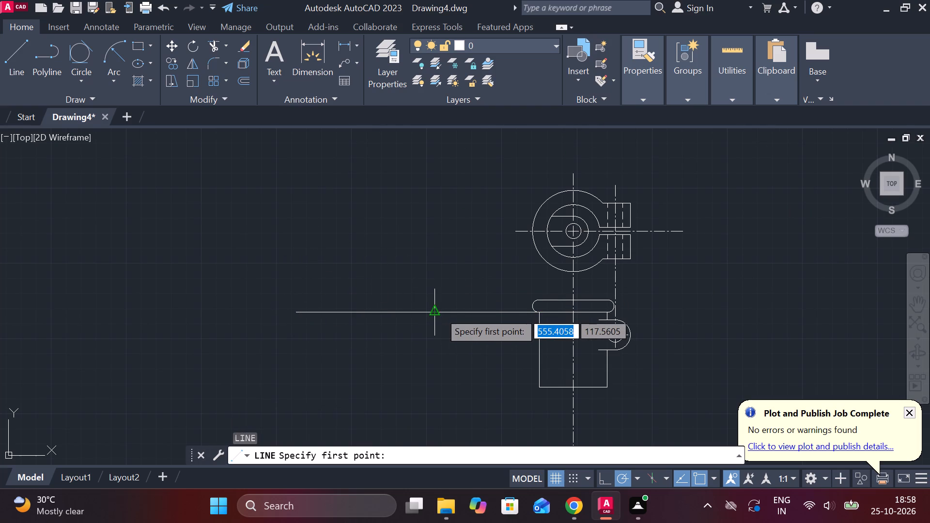
click(439, 312)
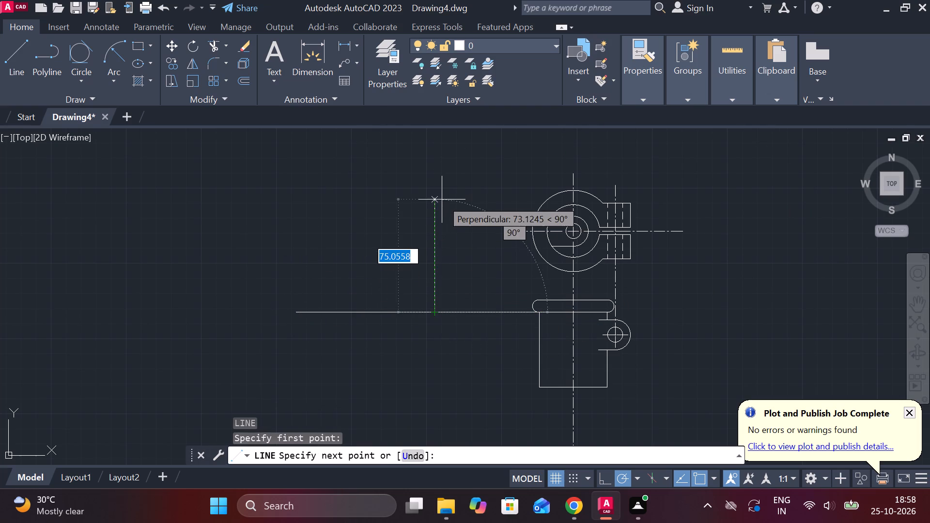
text(54)
key(space)
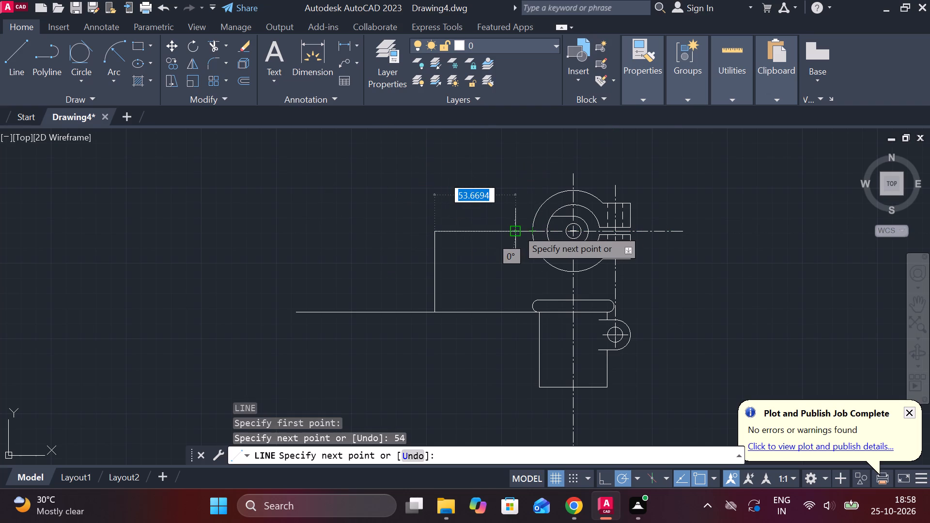
scroll(517, 229, up, 2)
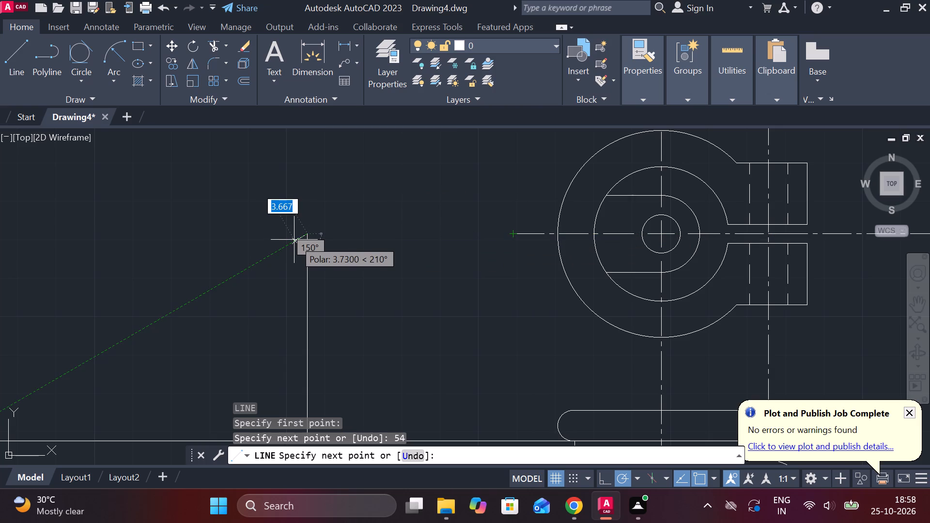
scroll(296, 235, down, 1)
middle_drag(312, 238, 366, 220)
scroll(366, 220, down, 1)
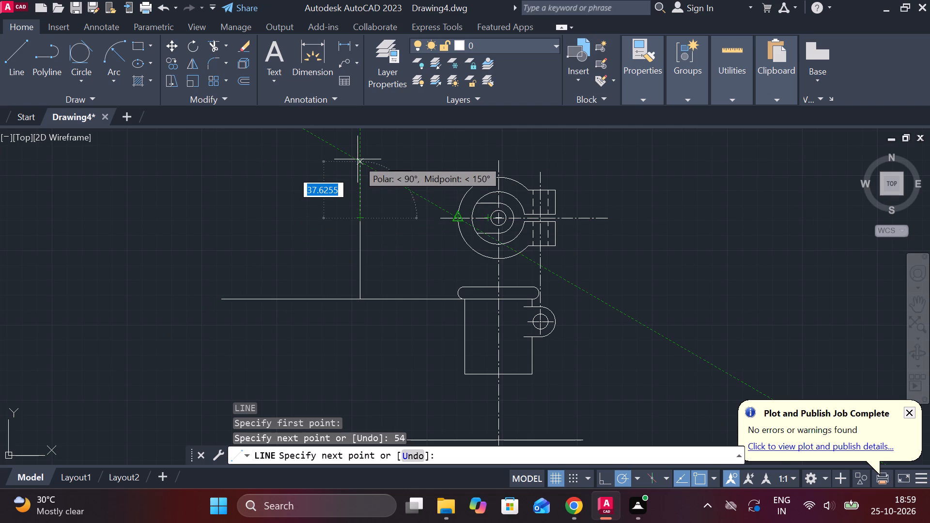
click(358, 142)
key(Escape)
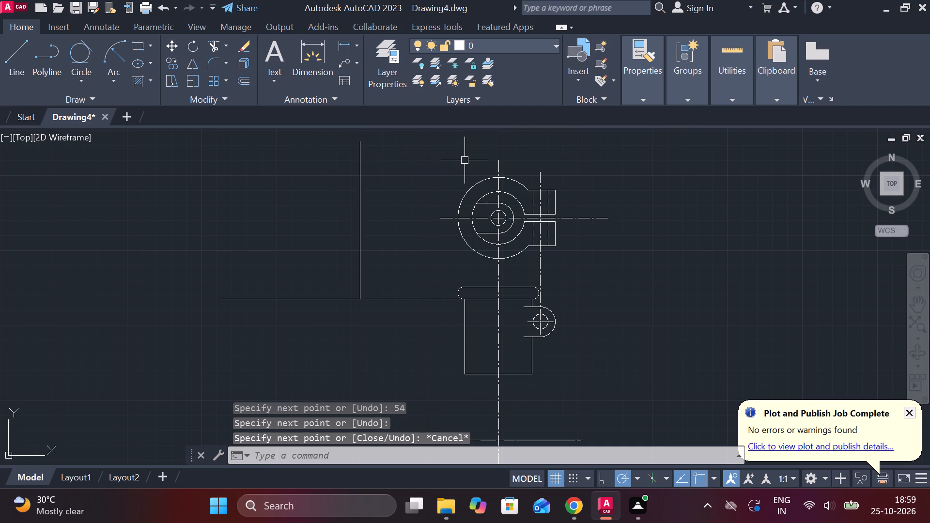
Draw a 76 long horizontal line leftward from the upper end of the top view's vertical centreline.
key(l)
key(Return)
click(498, 167)
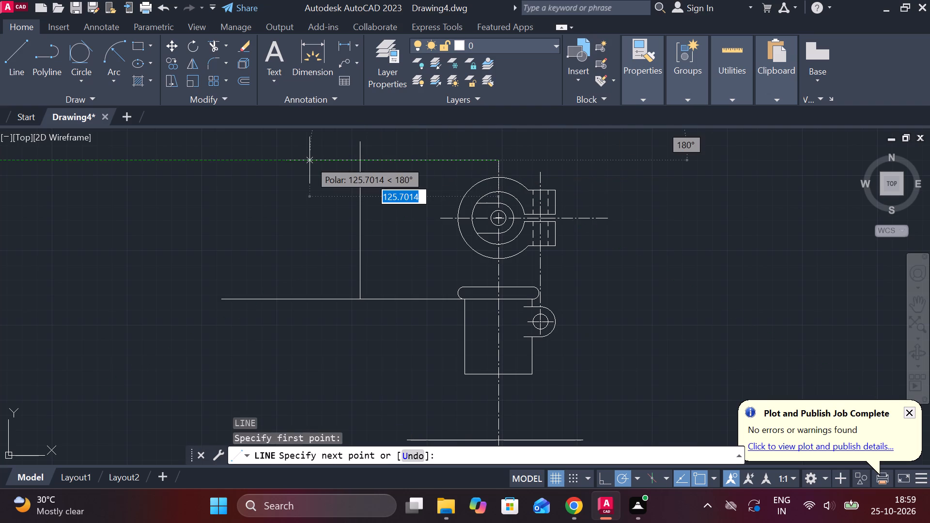
text(76)
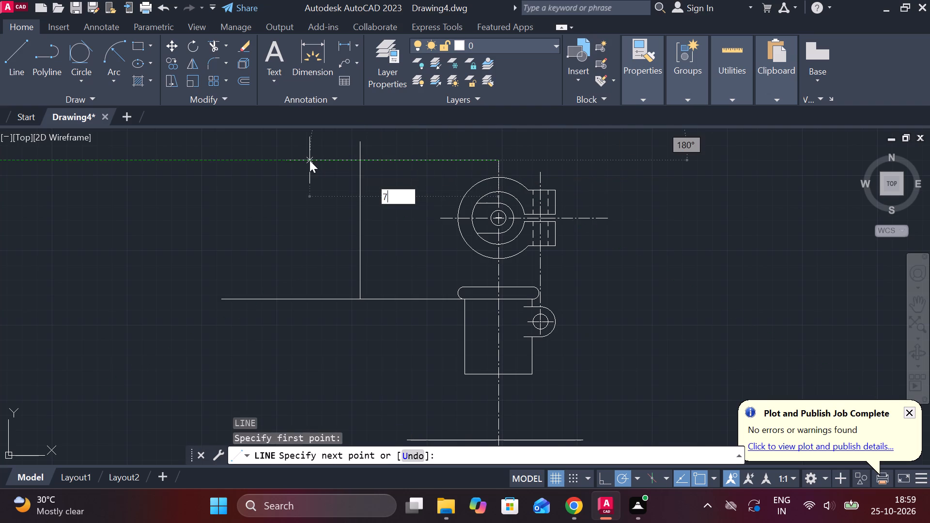
key(Return)
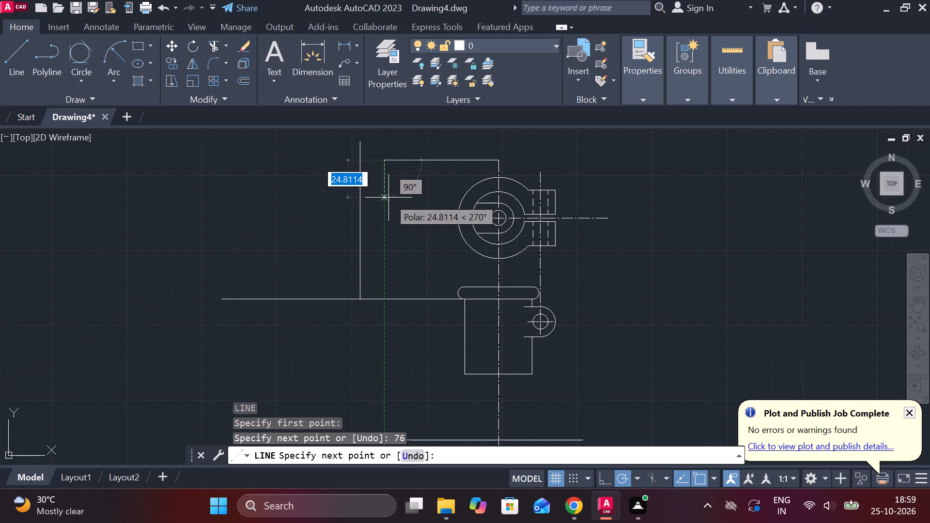
key(Escape)
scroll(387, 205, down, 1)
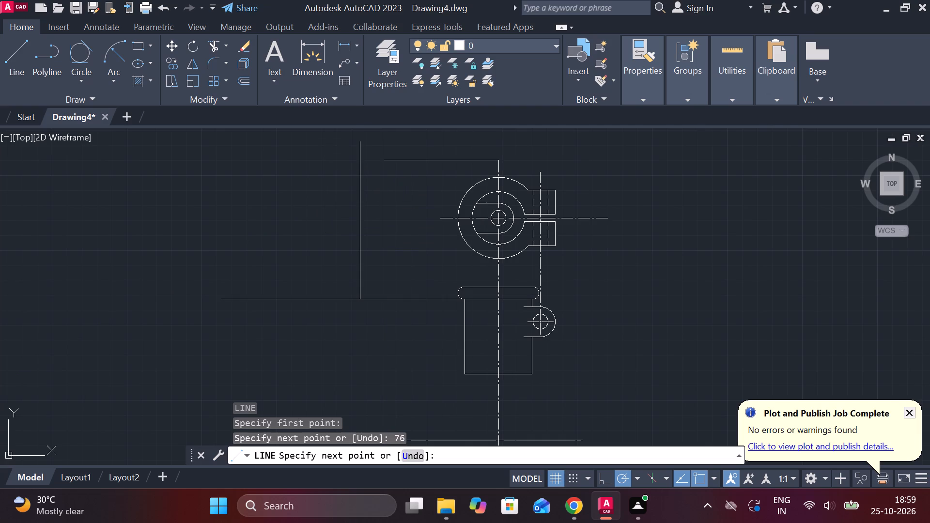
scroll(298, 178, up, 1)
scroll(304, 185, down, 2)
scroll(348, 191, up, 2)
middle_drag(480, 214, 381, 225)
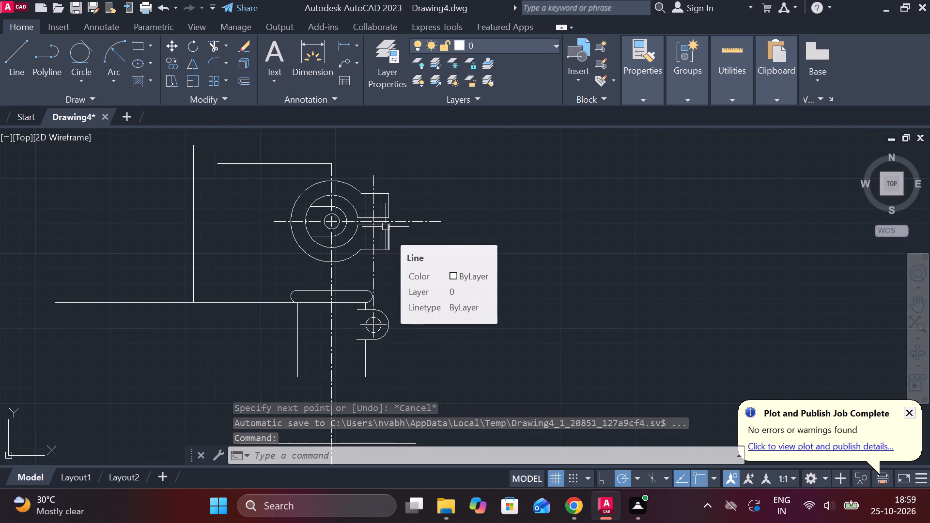
Draw a closed 42 by 8 rectangle from lines in the empty area right of the top view.
middle_drag(483, 258, 416, 249)
key(l)
key(Return)
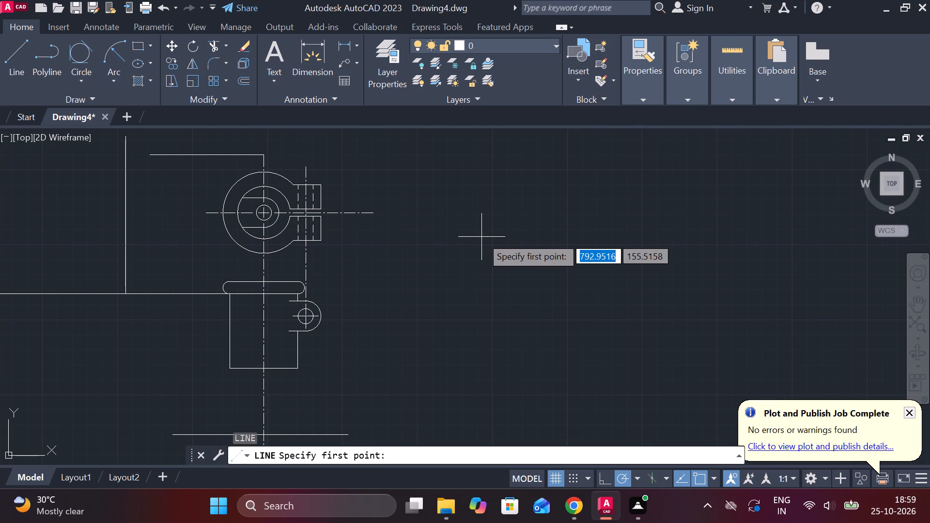
click(485, 219)
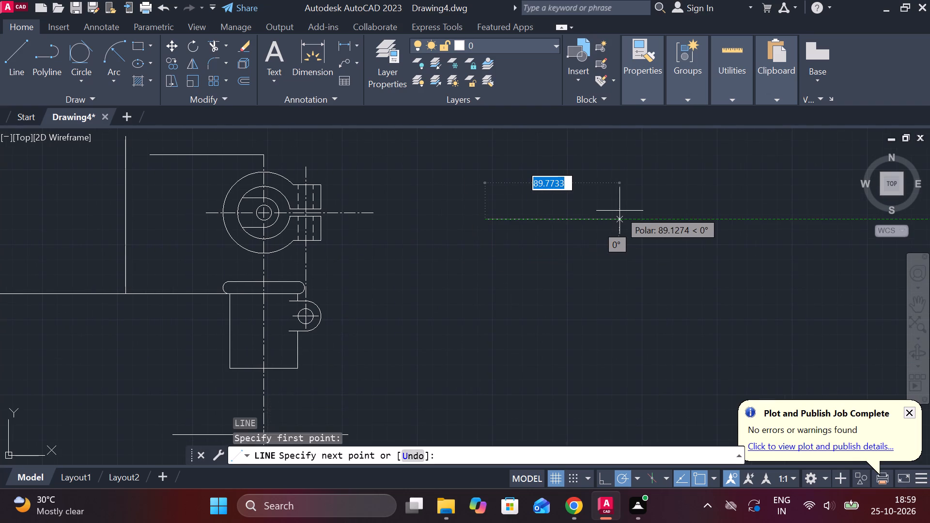
text(42)
key(space)
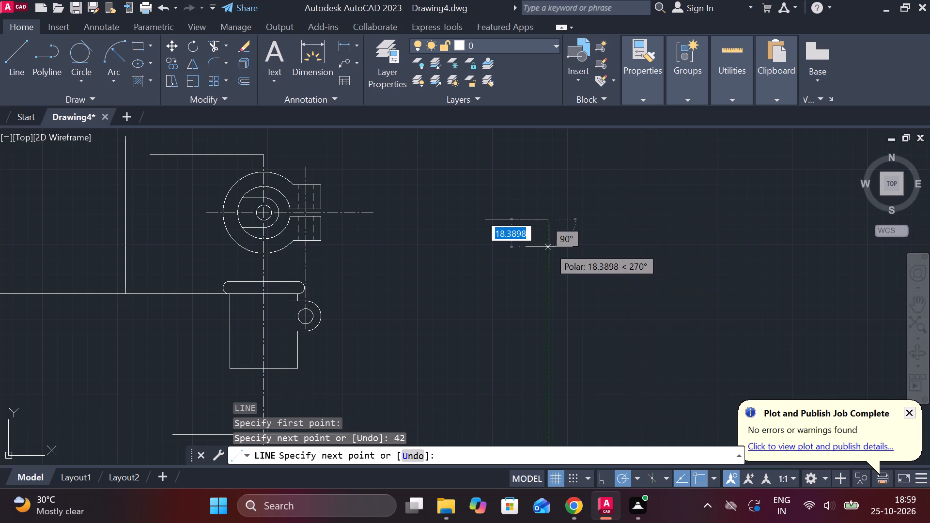
text(8)
key(space)
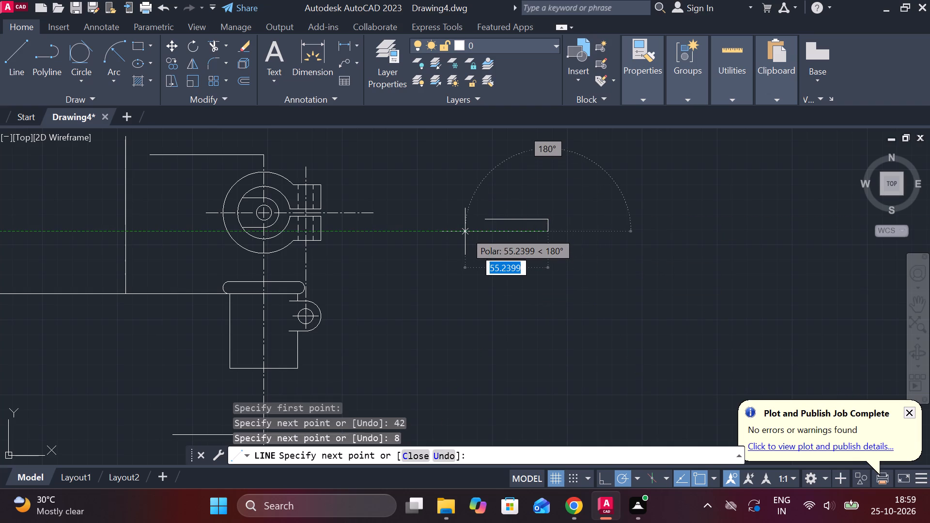
text(42)
key(space)
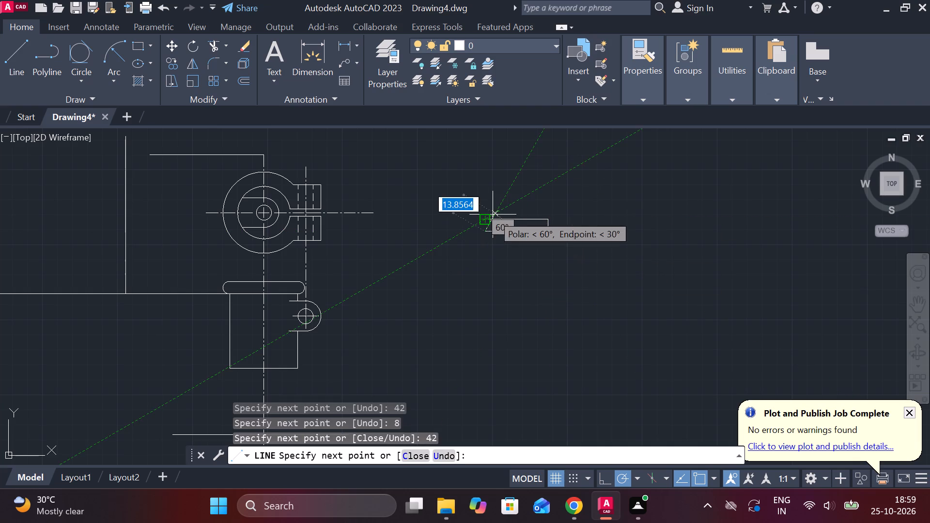
scroll(482, 218, up, 2)
click(494, 225)
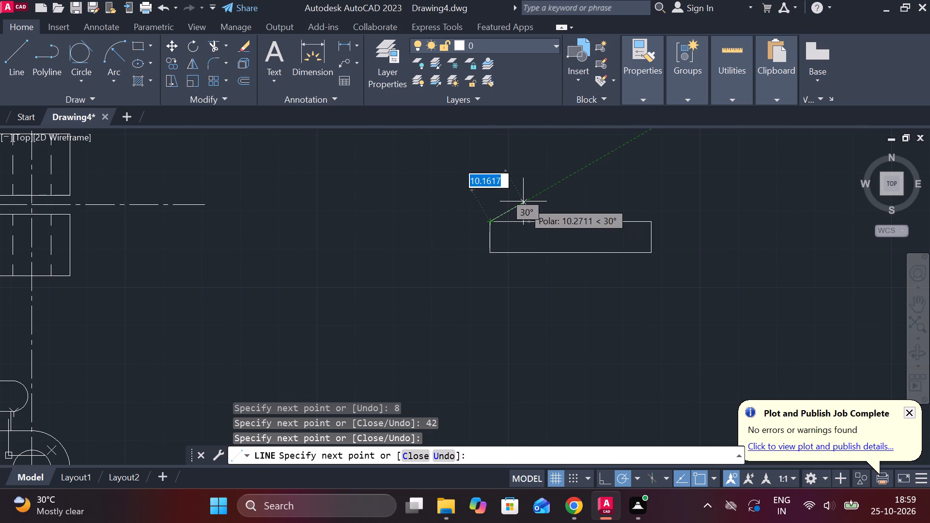
scroll(523, 201, down, 1)
middle_drag(523, 201, 456, 194)
key(grave)
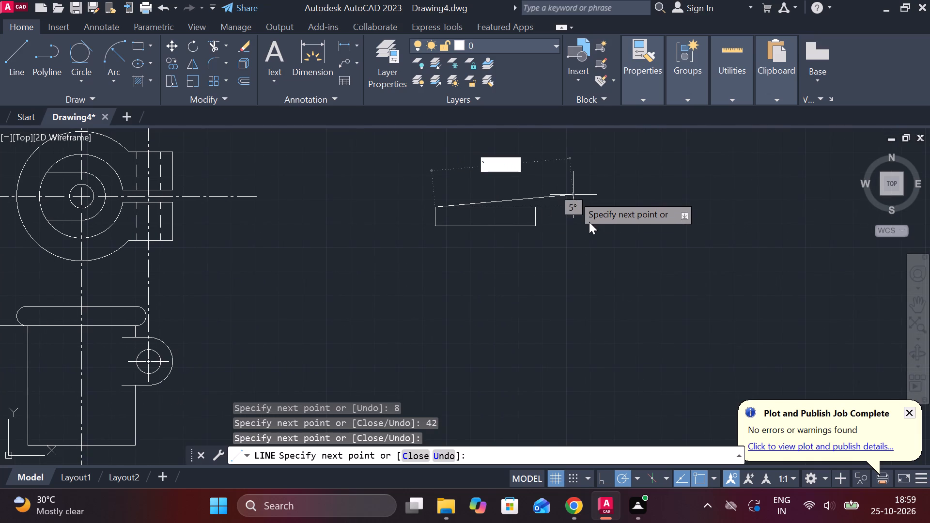
key(Escape)
key(Escape)
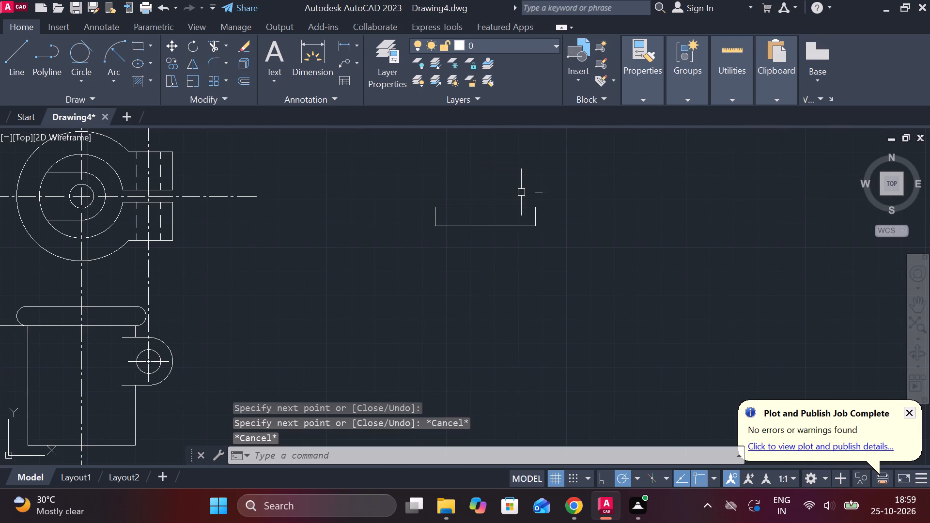
Draw a circle at each end of the 42 by 8 rectangle, tangent to its three adjoining sides.
click(78, 60)
scroll(548, 243, up, 2)
click(312, 153)
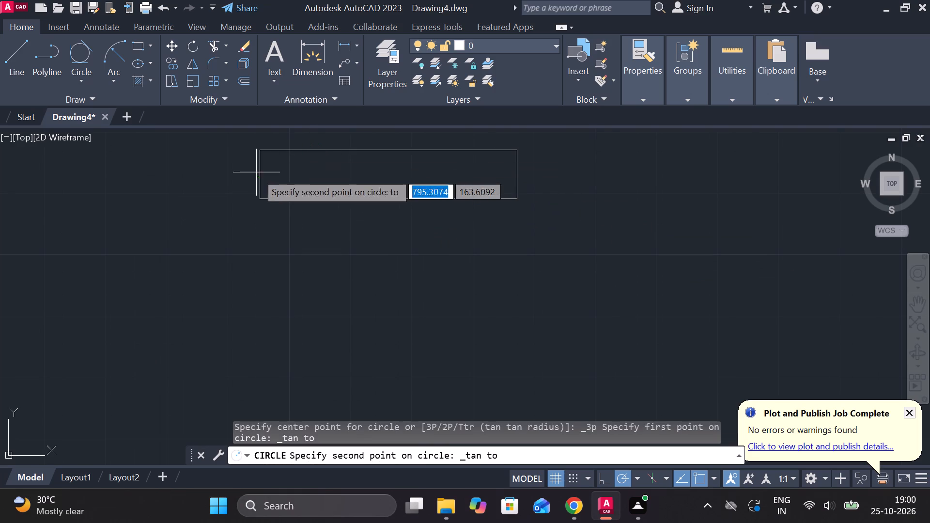
click(256, 172)
click(273, 196)
click(61, 49)
click(73, 53)
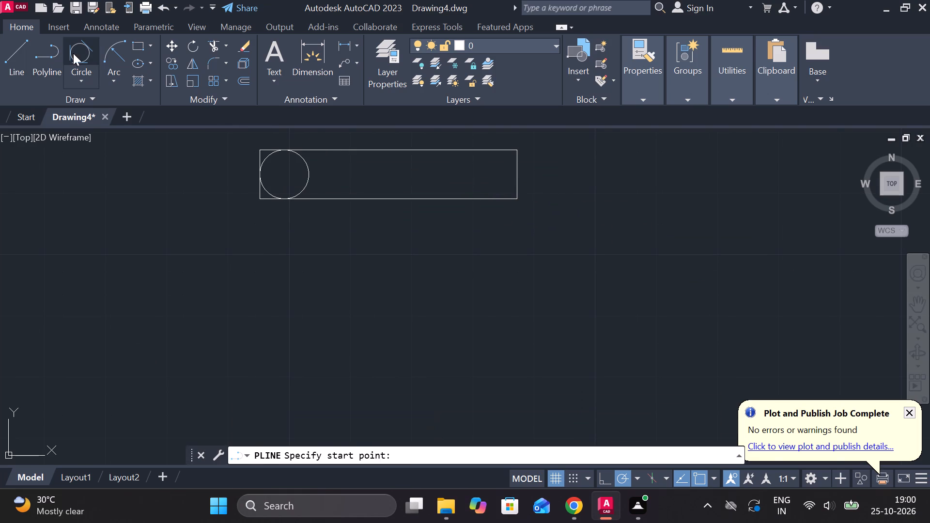
click(480, 153)
click(518, 166)
click(496, 202)
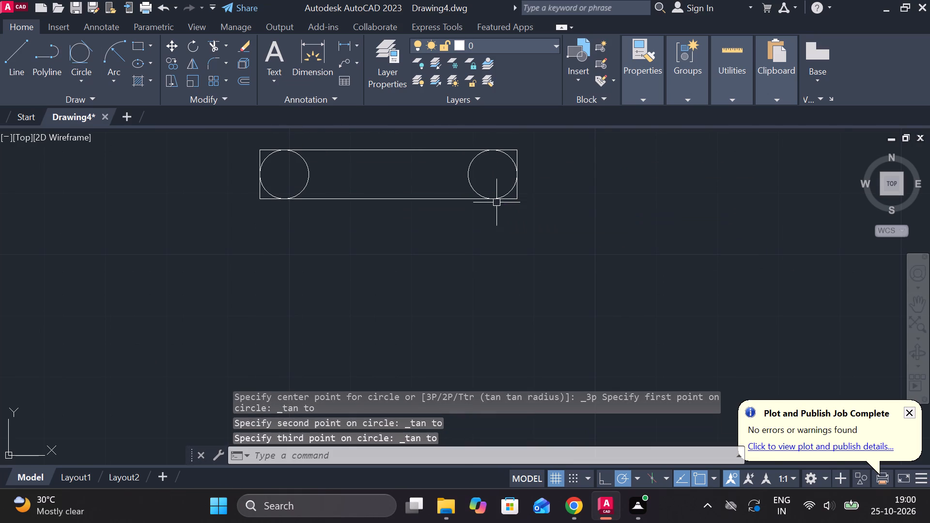
scroll(536, 200, down, 1)
key(Escape)
Trim the rectangle's corners and end lines and the circles' inner halves to leave a round-ended slot outline.
text(TR)
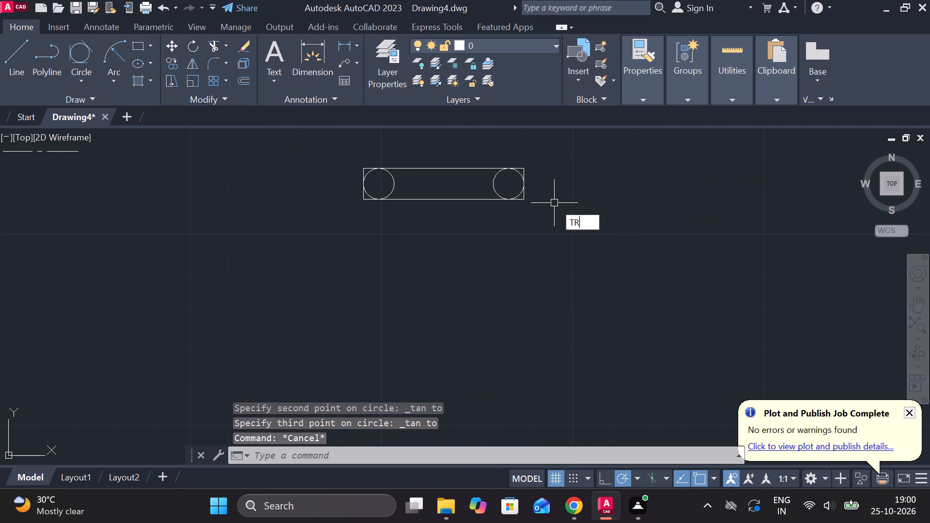
key(space)
scroll(360, 168, up, 2)
click(373, 168)
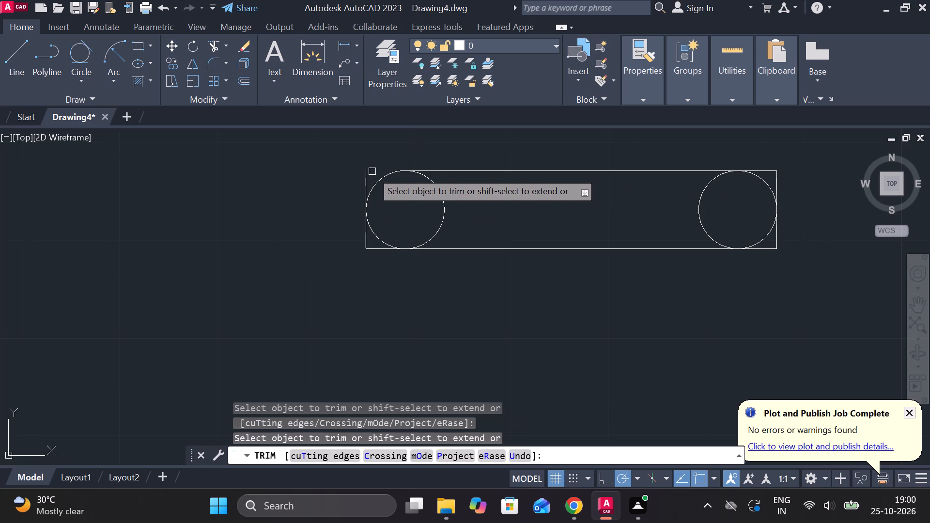
click(368, 174)
click(368, 242)
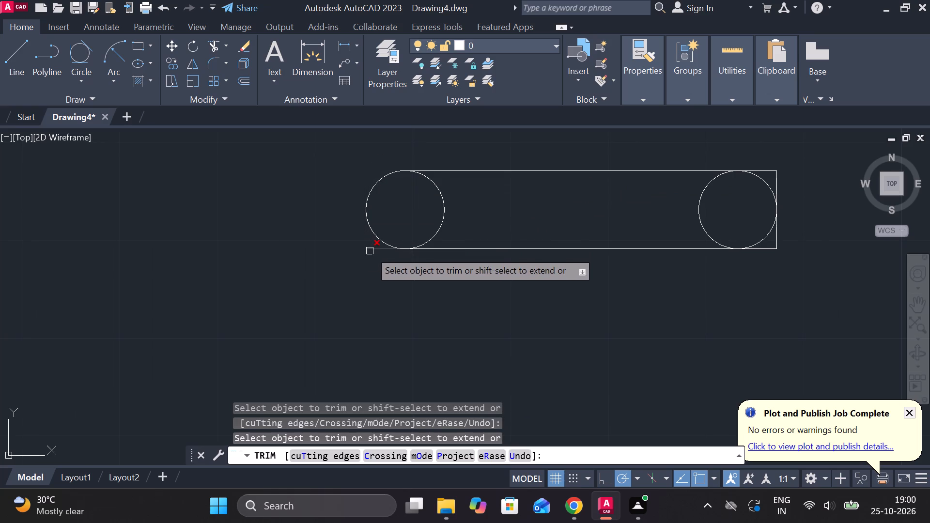
click(370, 251)
click(443, 218)
click(696, 202)
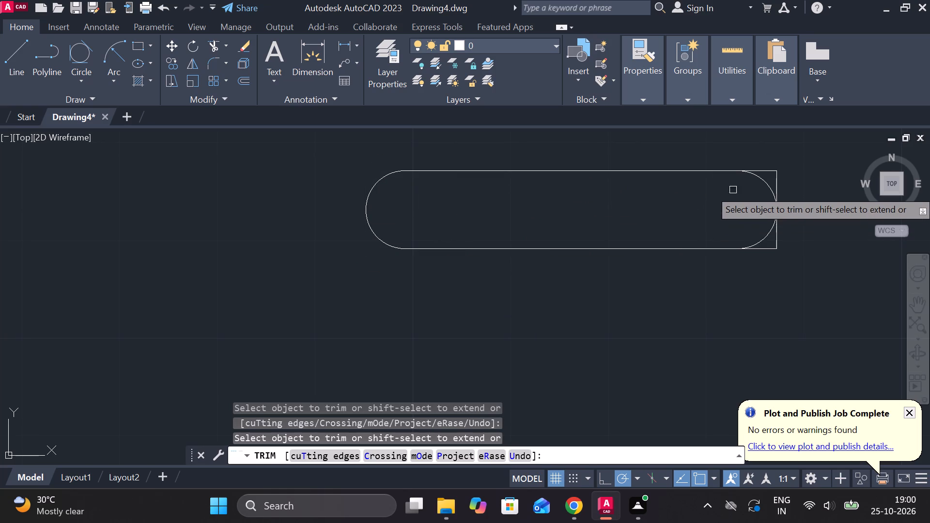
click(771, 170)
click(776, 179)
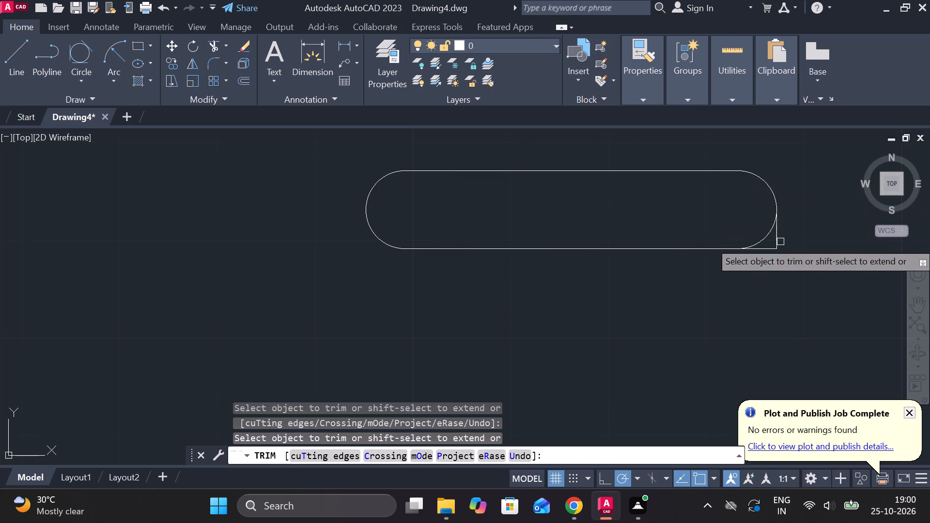
click(780, 242)
click(775, 249)
click(770, 251)
scroll(770, 255, down, 1)
middle_drag(771, 291, 753, 291)
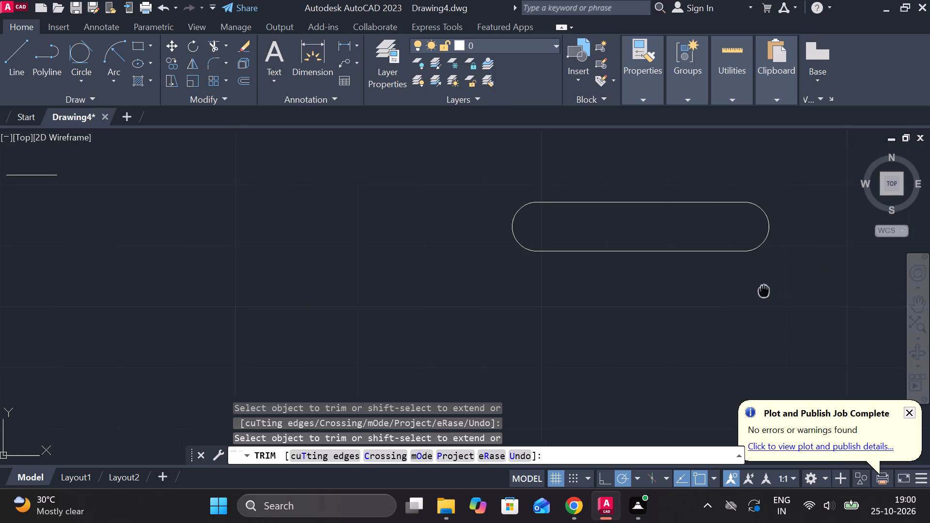
middle_drag(753, 291, 696, 255)
scroll(718, 286, down, 1)
key(Escape)
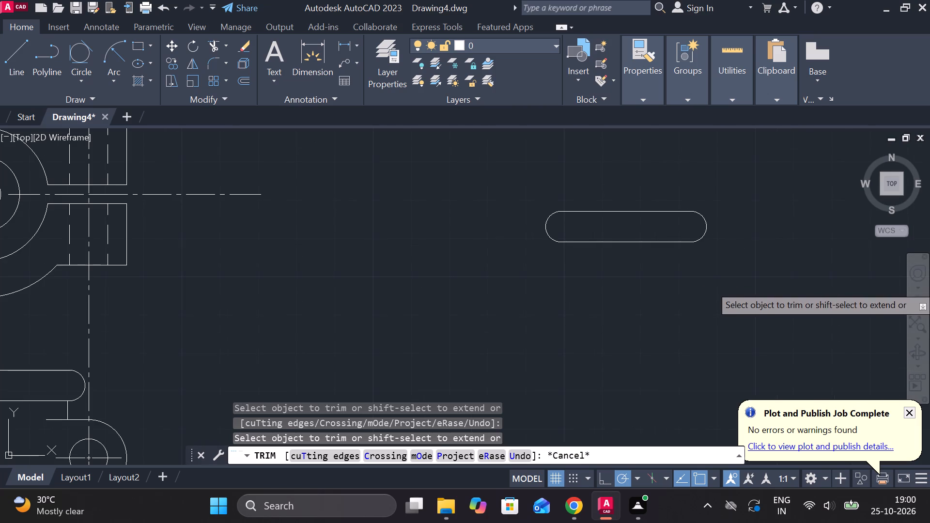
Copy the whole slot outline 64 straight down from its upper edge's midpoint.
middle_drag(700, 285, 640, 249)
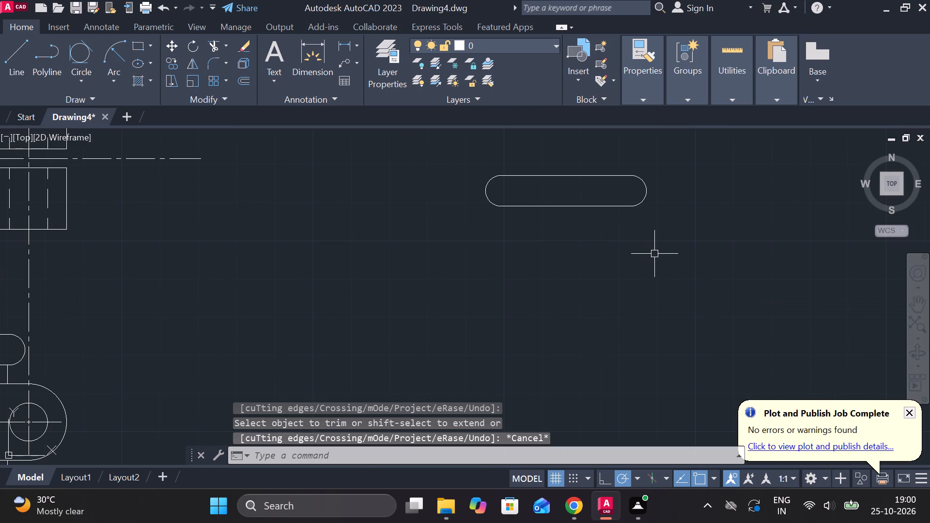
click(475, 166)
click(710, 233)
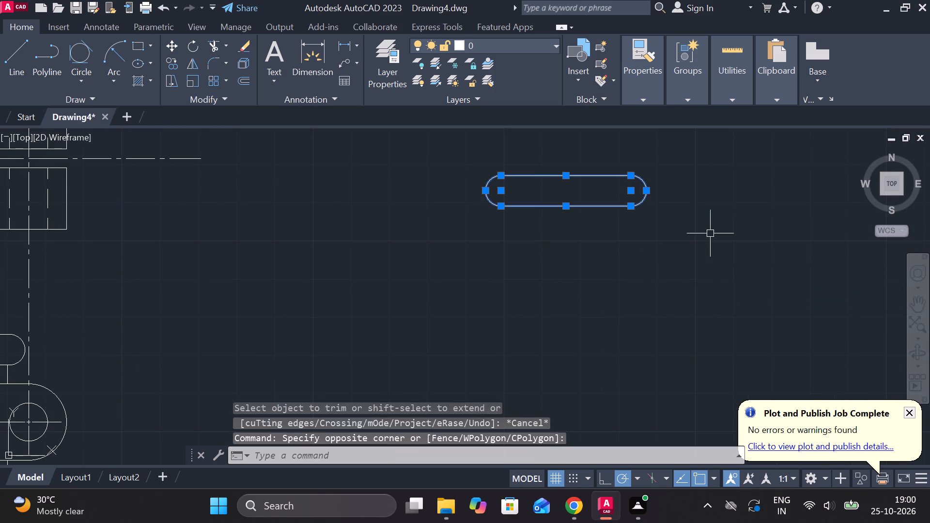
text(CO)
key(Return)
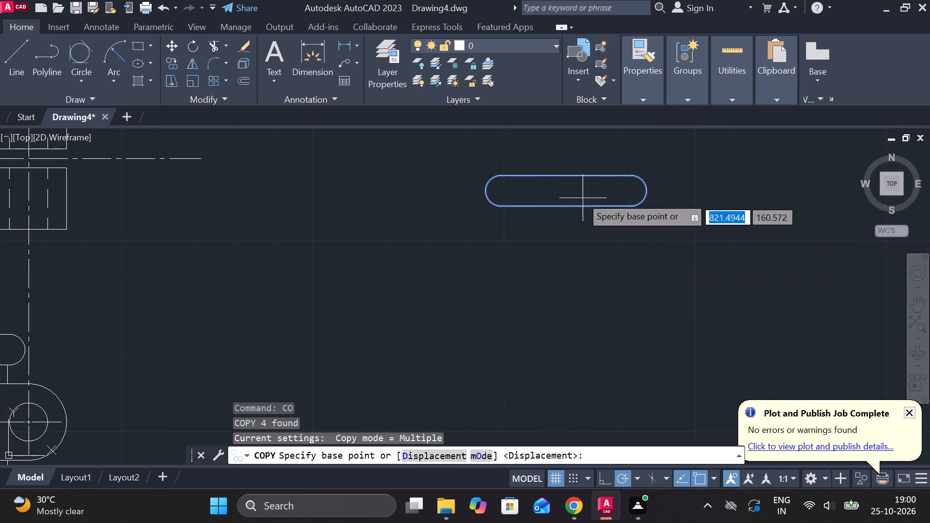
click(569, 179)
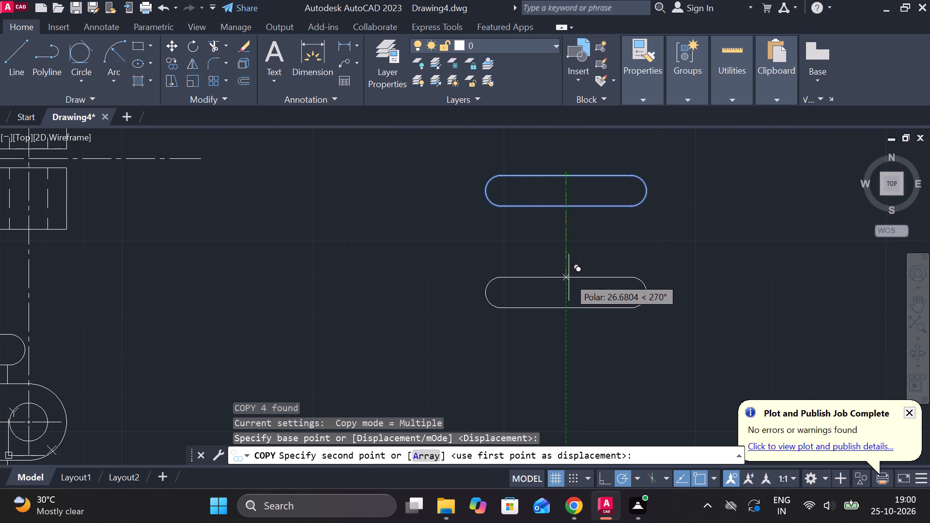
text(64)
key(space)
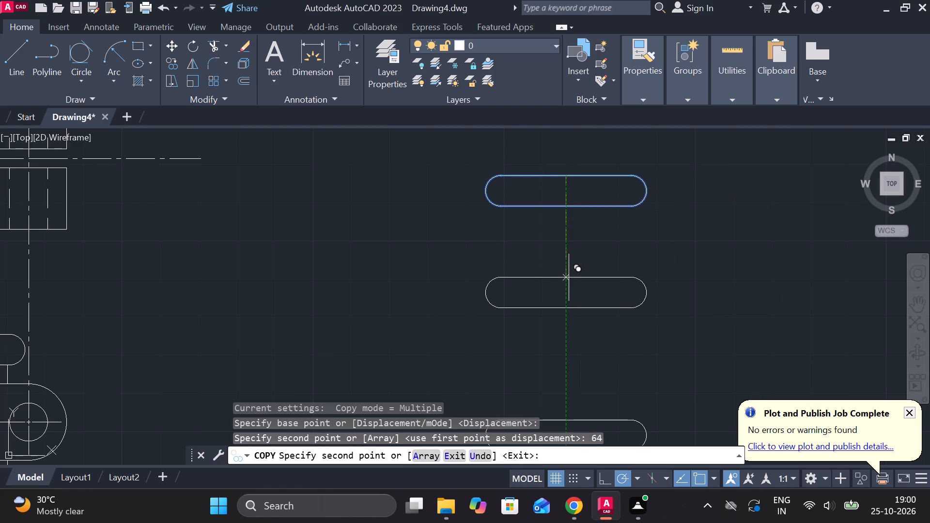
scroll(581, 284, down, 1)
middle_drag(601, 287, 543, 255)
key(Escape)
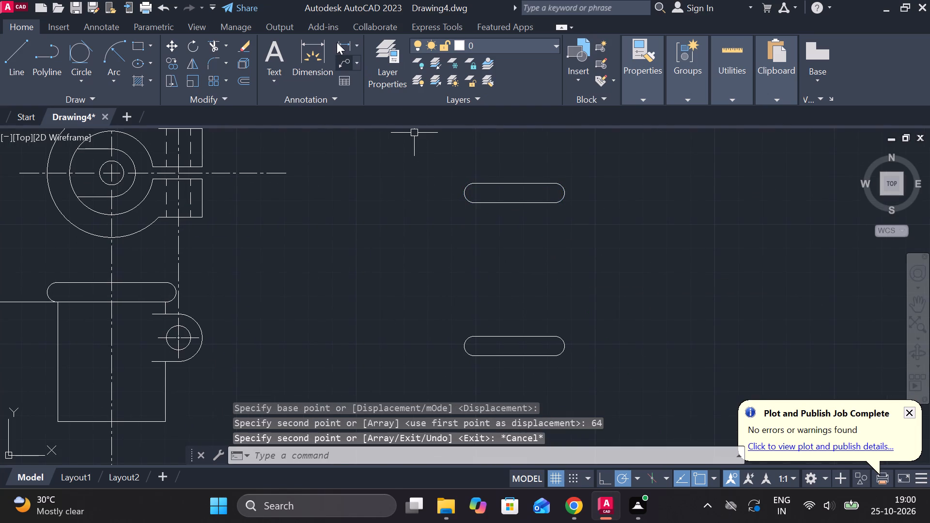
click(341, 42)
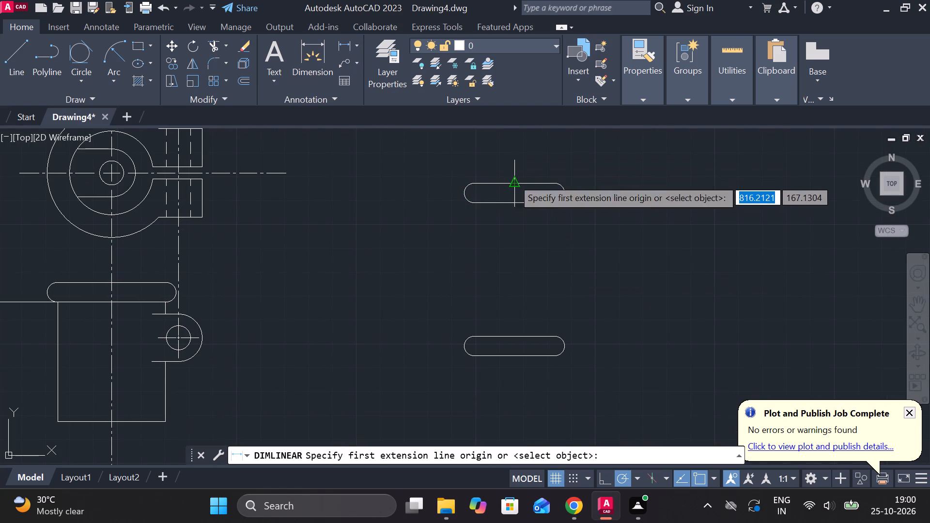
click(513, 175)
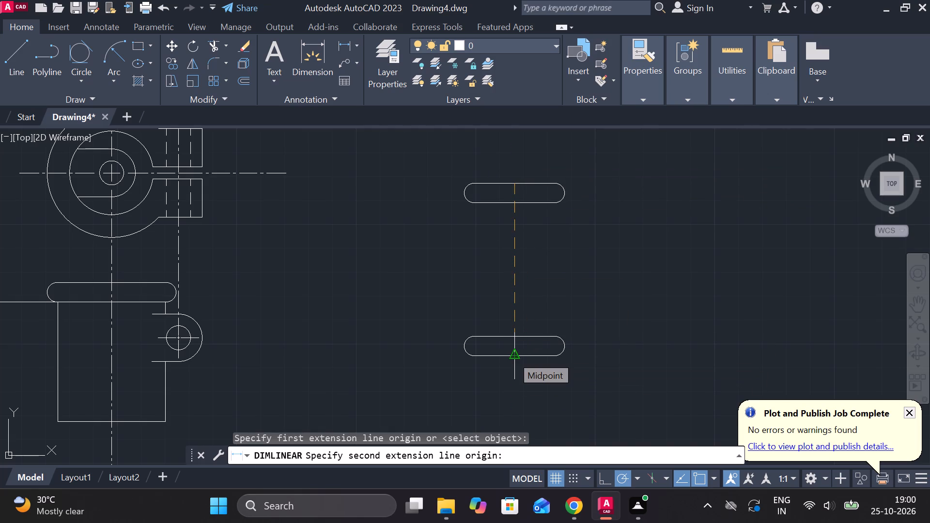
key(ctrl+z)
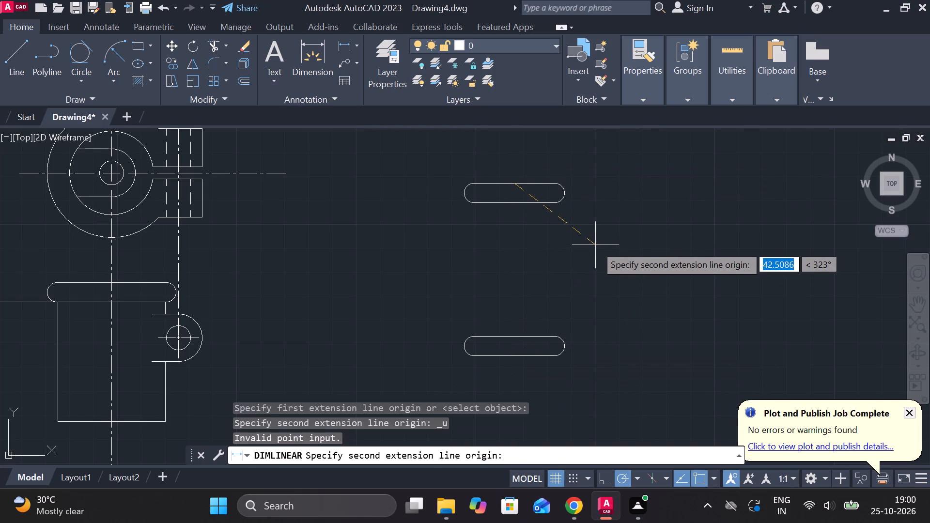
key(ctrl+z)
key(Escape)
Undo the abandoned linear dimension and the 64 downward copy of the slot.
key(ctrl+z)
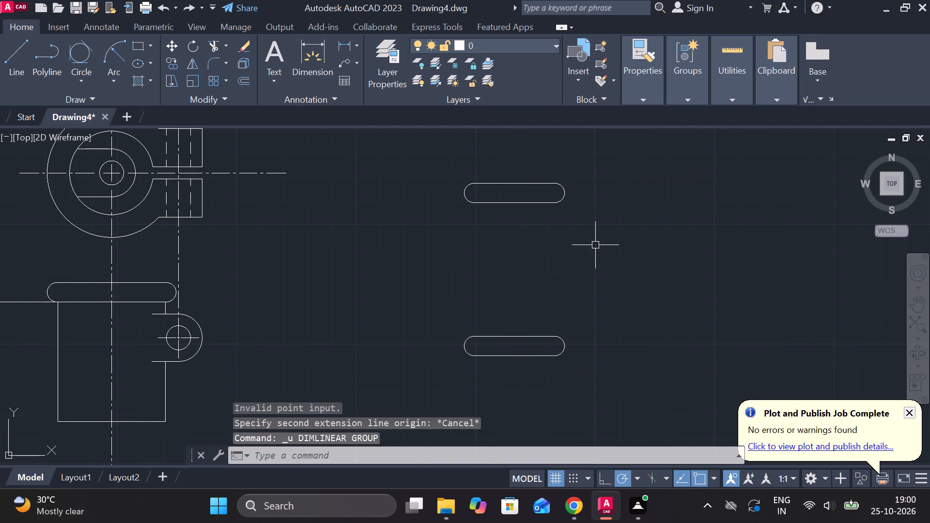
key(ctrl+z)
Copy the whole slot outline 56 straight down from its upper edge's midpoint.
click(472, 163)
click(688, 243)
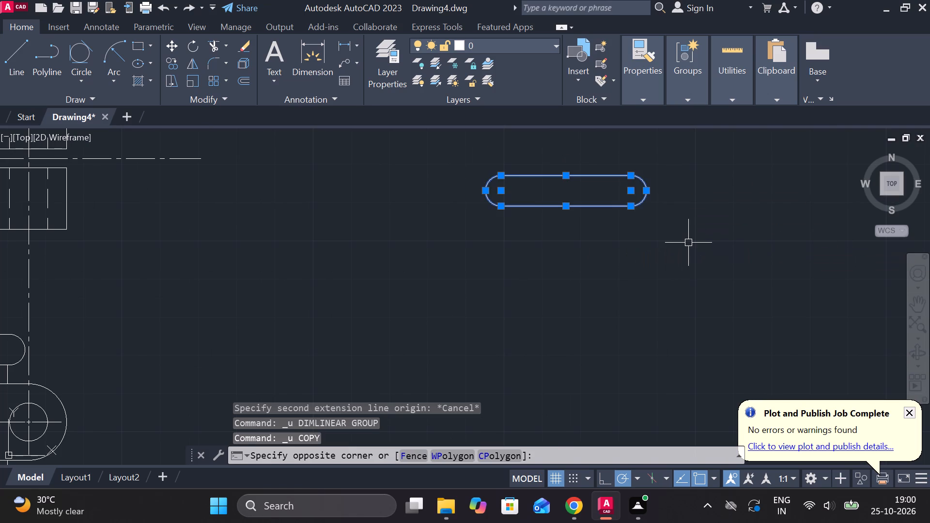
key(c)
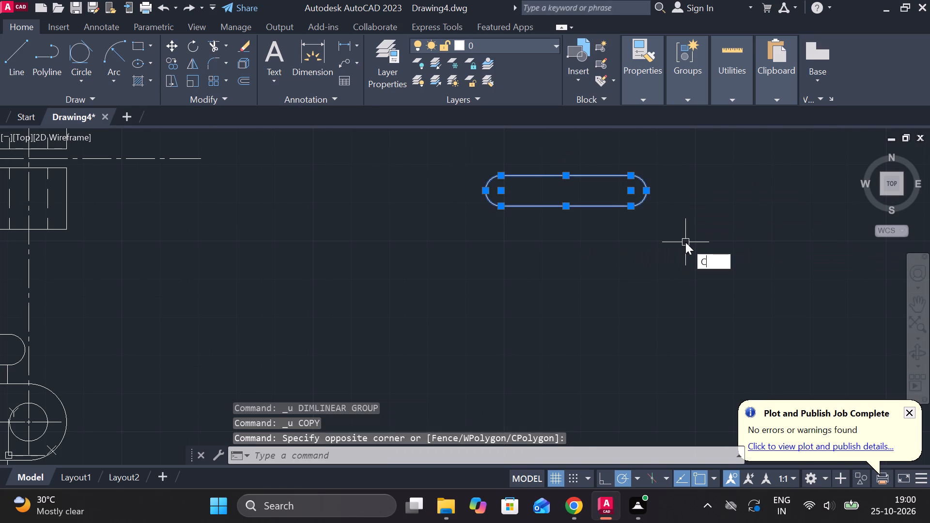
key(0)
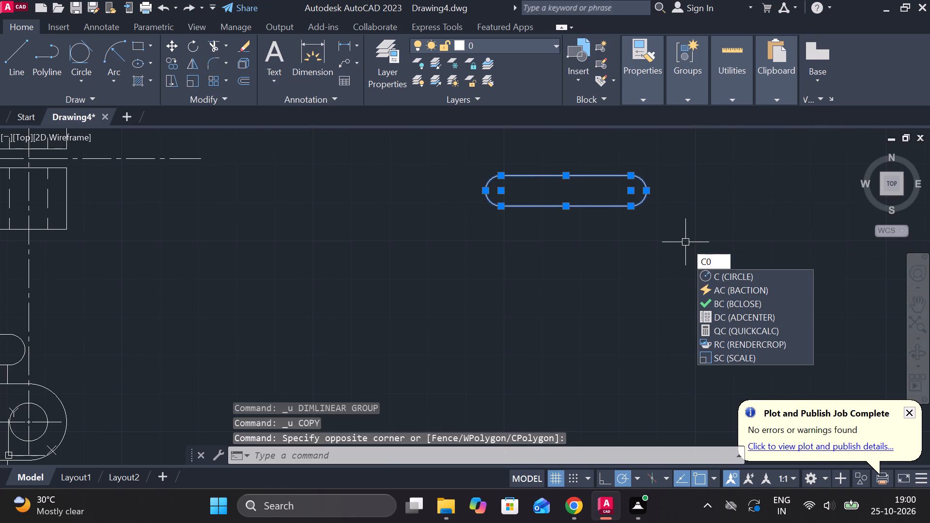
key(BackSpace)
key(o)
key(Return)
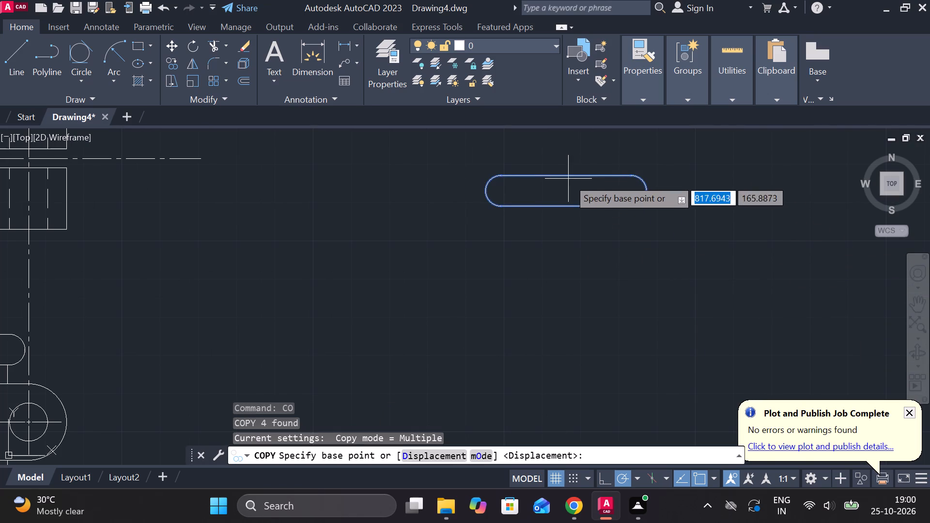
click(562, 177)
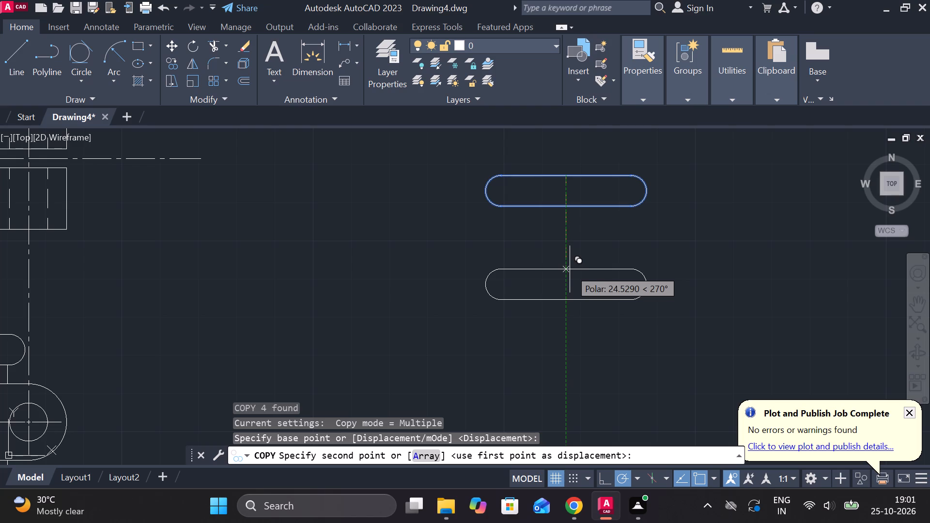
text(56)
key(space)
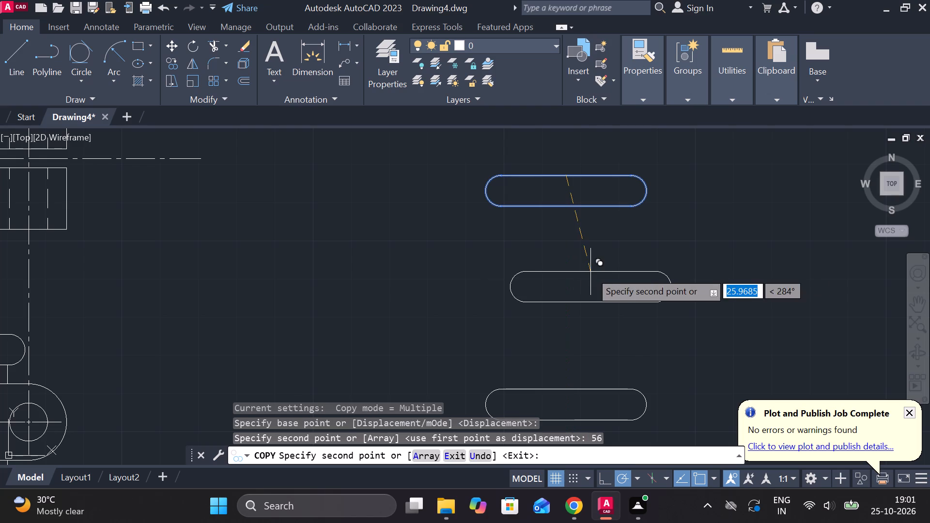
key(Escape)
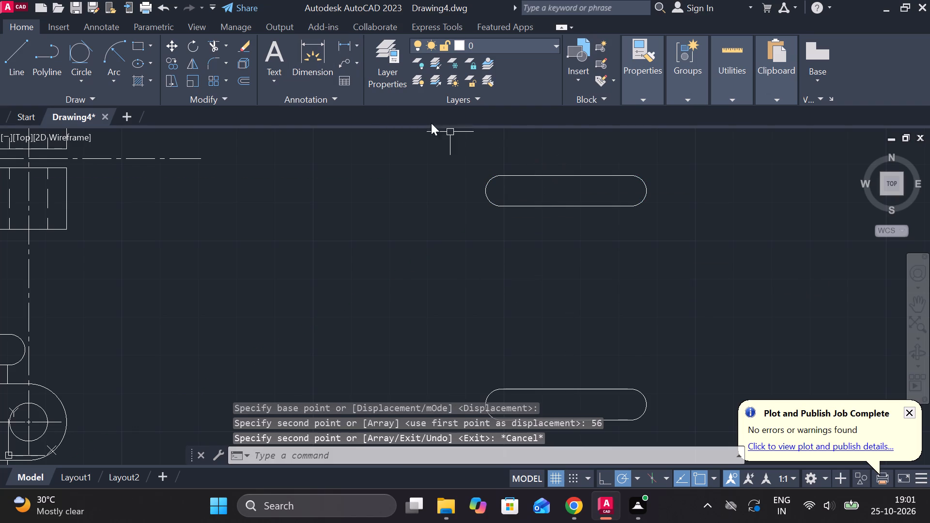
Measure the overall height from the upper slot's upper edge to the lower slot's lower edge.
click(339, 45)
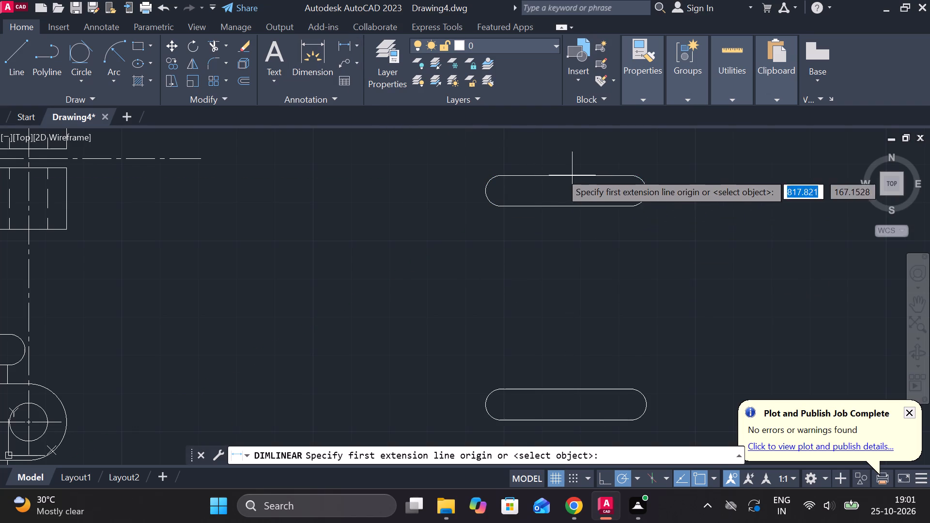
click(549, 169)
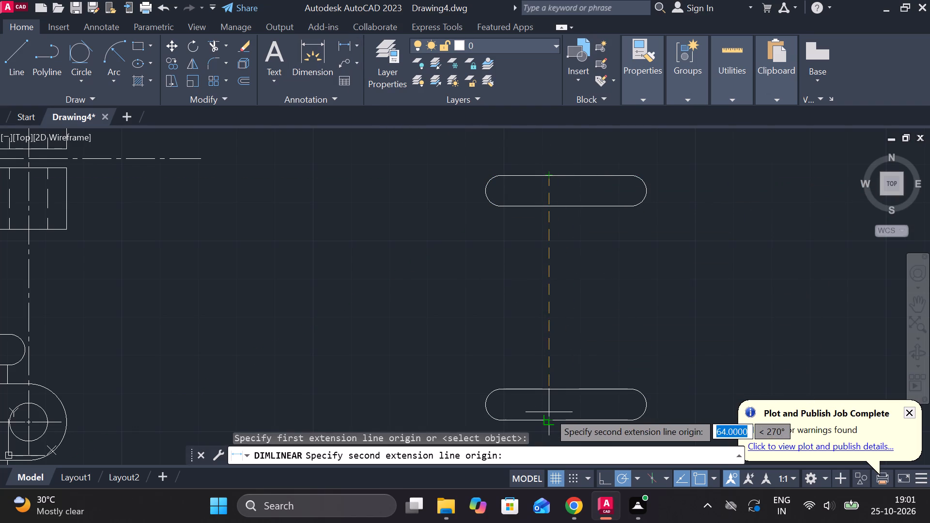
click(549, 412)
middle_drag(627, 389, 579, 278)
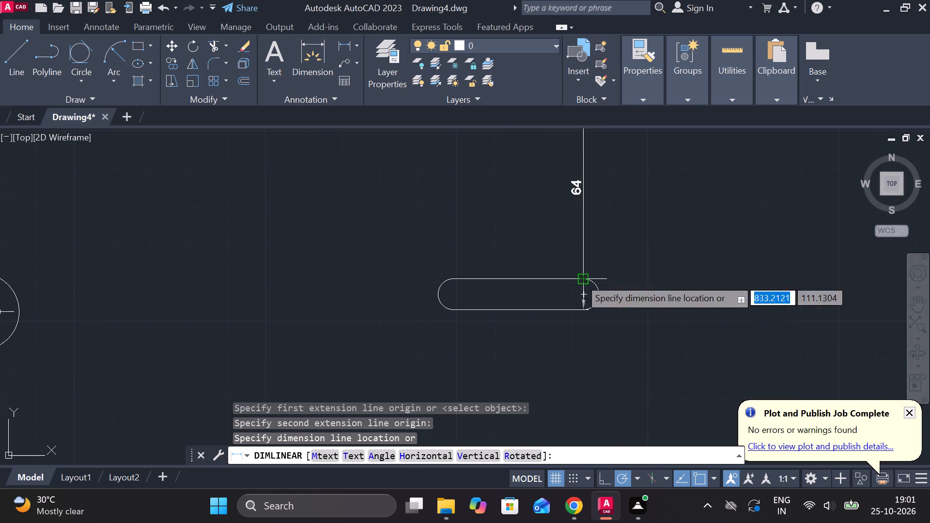
middle_drag(639, 305, 641, 349)
key(Escape)
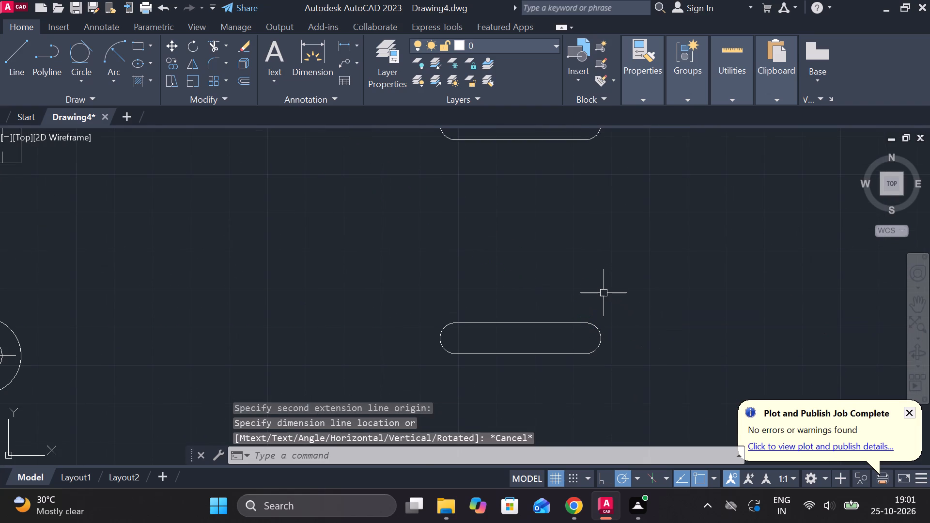
scroll(597, 284, down, 1)
middle_click(597, 284)
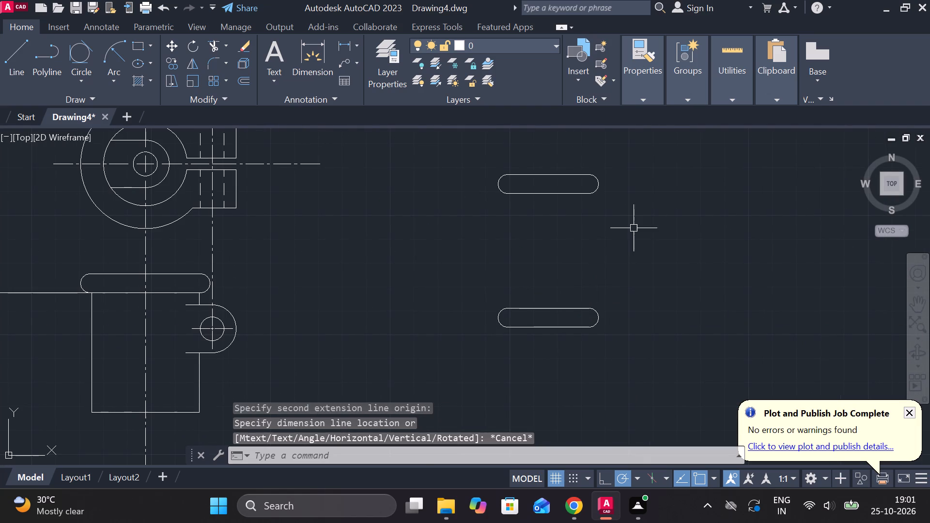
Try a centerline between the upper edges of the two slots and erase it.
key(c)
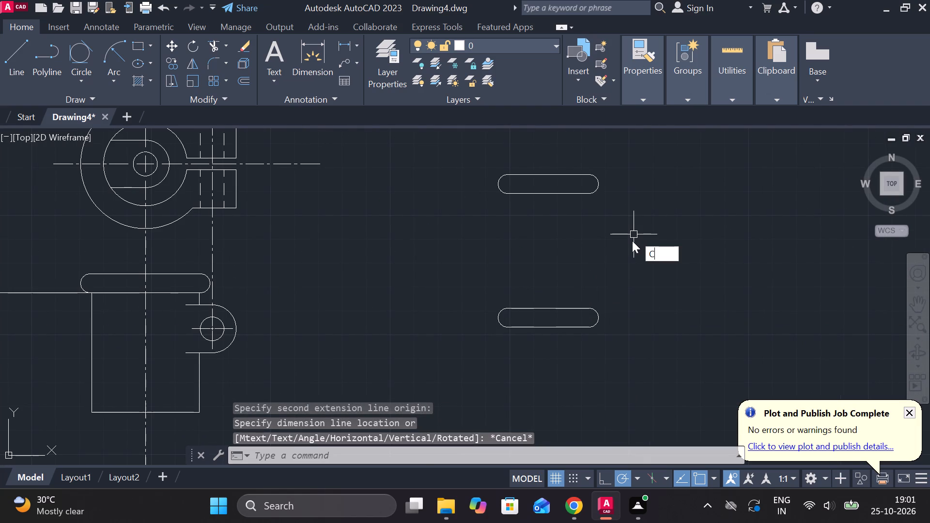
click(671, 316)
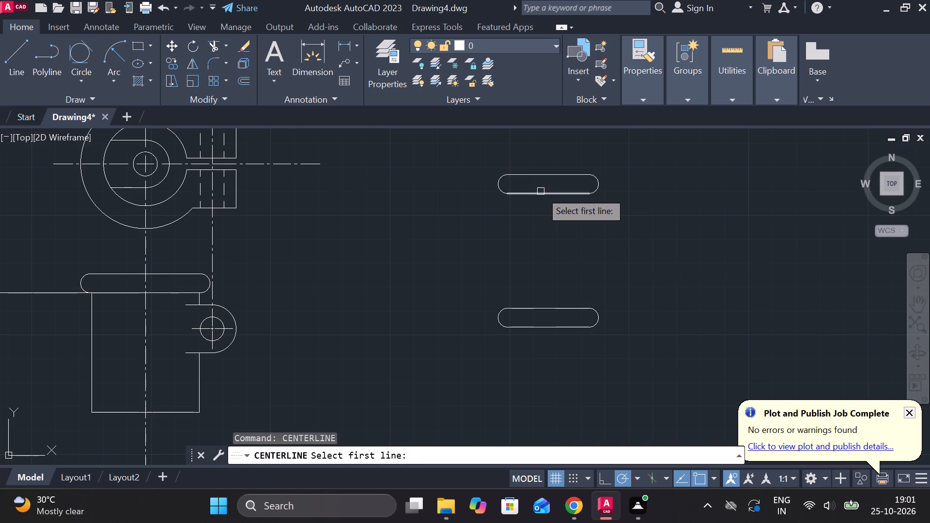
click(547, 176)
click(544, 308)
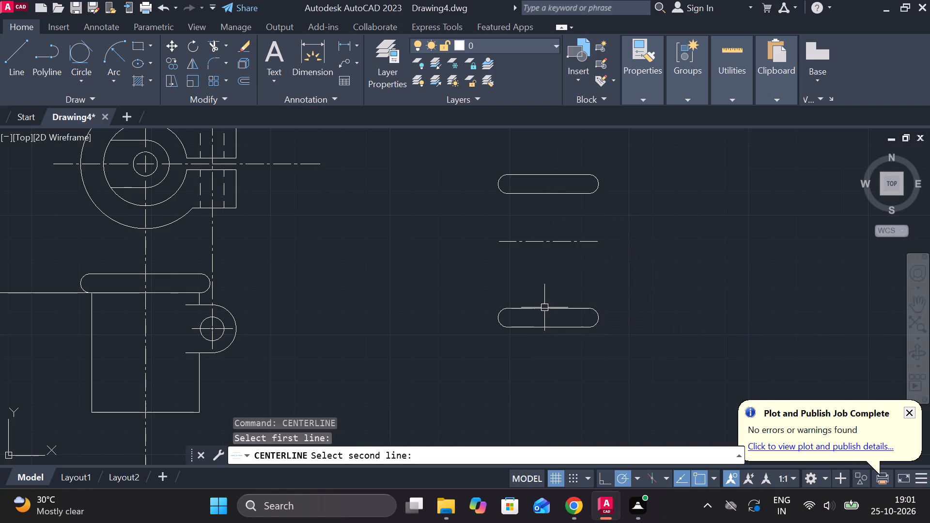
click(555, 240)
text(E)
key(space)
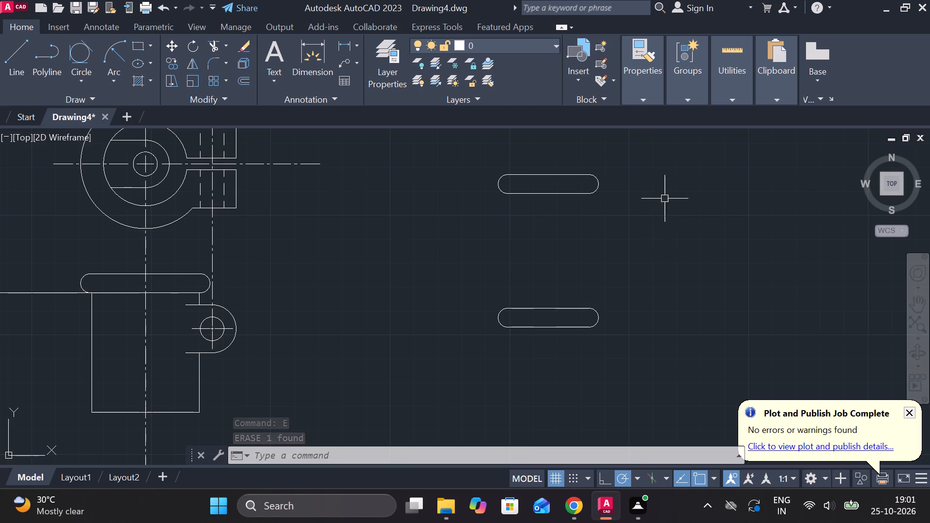
Draw a vertical line across the upper slot, joining the midpoints of its upper and lower edges.
key(l)
key(Return)
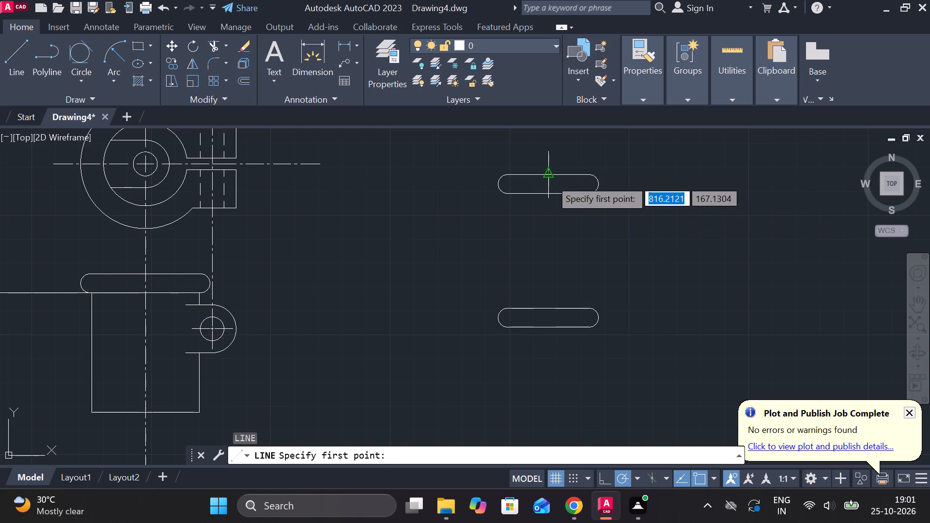
click(550, 179)
click(551, 203)
scroll(547, 202, up, 2)
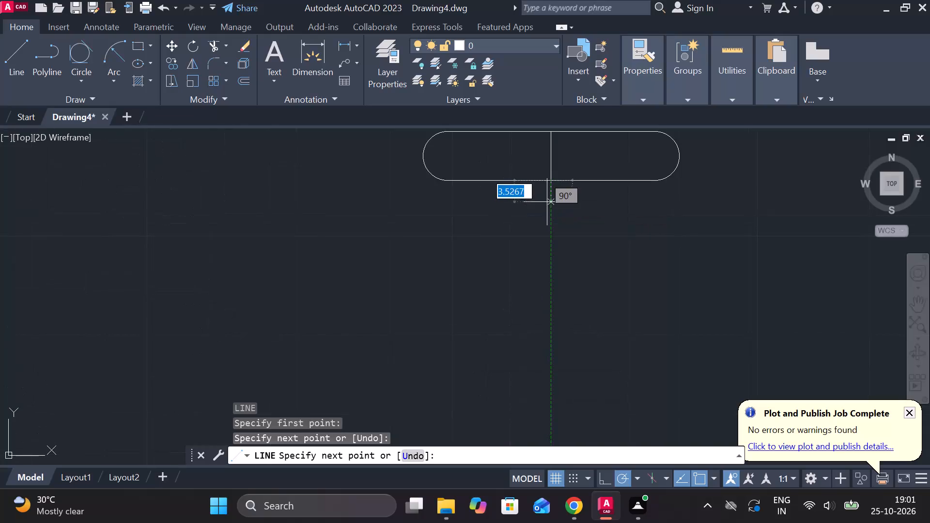
key(ctrl+z)
scroll(554, 203, up, 2)
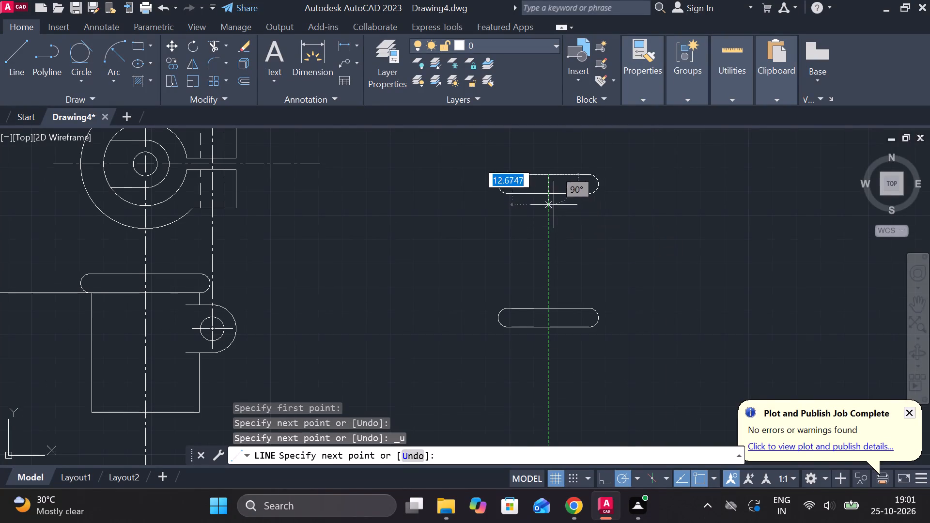
scroll(554, 202, up, 1)
click(539, 163)
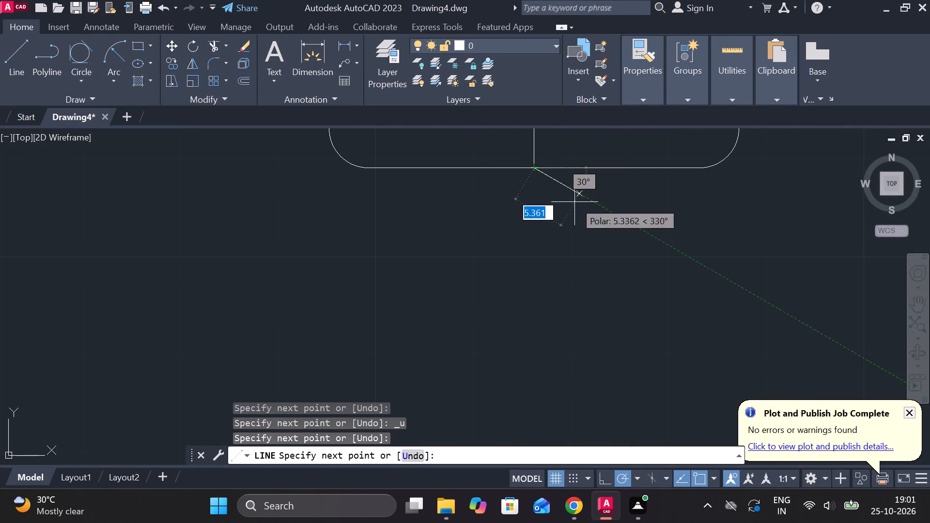
scroll(574, 202, down, 2)
middle_drag(574, 204, 574, 230)
key(Escape)
Offset the upper slot's vertical middle line by 17 to both sides.
click(559, 202)
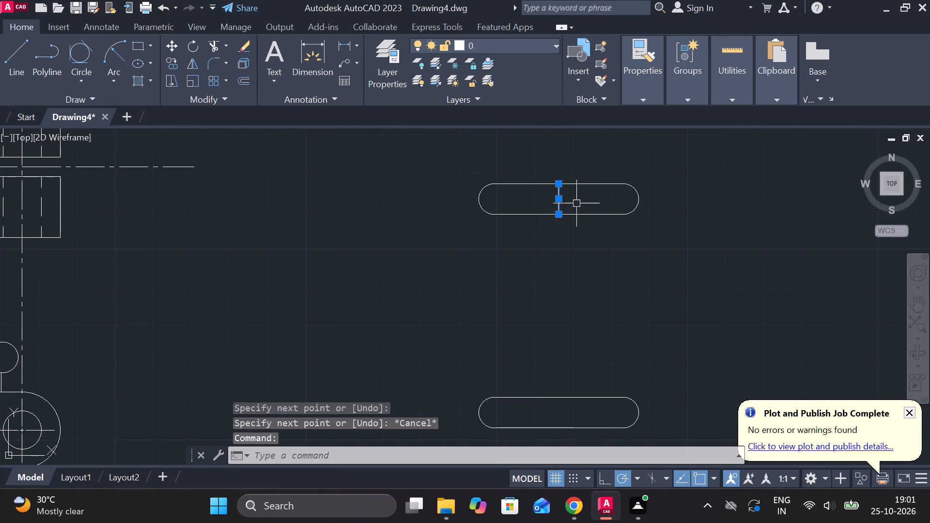
key(o)
key(Return)
key(Return)
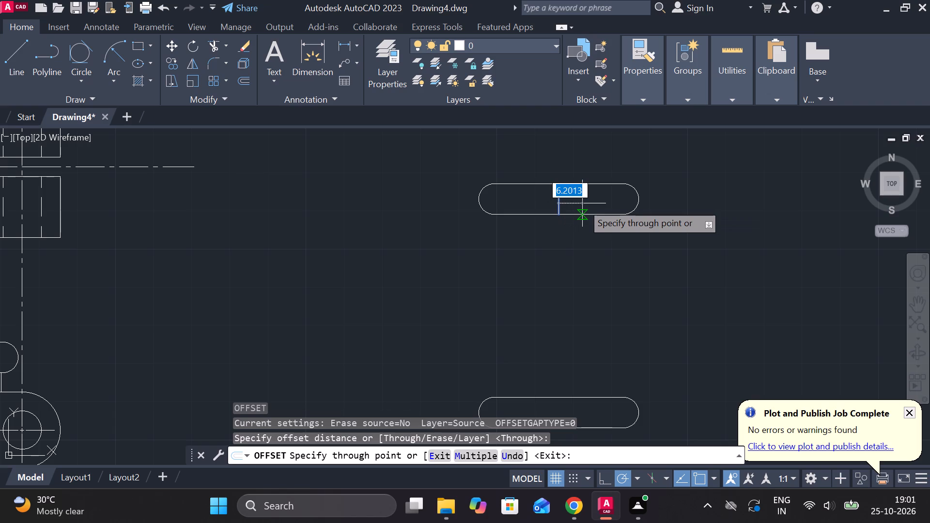
text(17)
key(space)
click(559, 195)
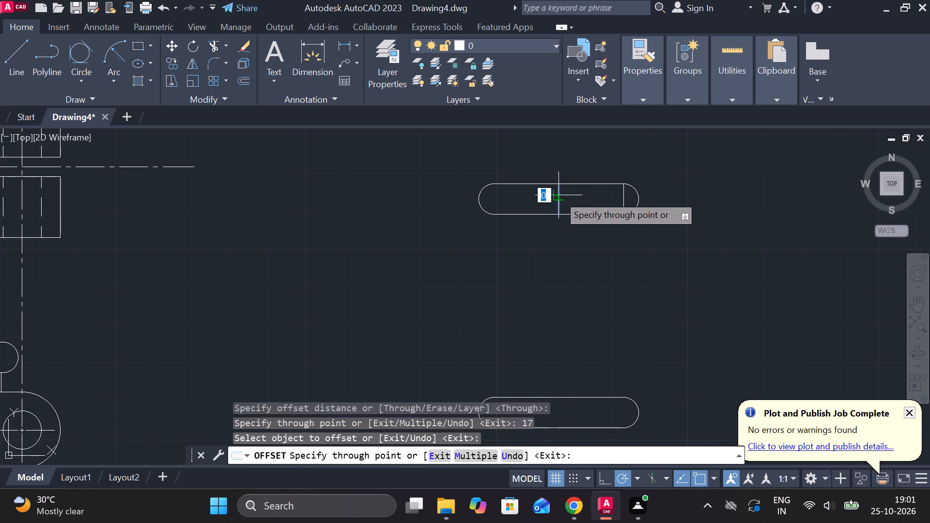
key(1)
text(7)
key(space)
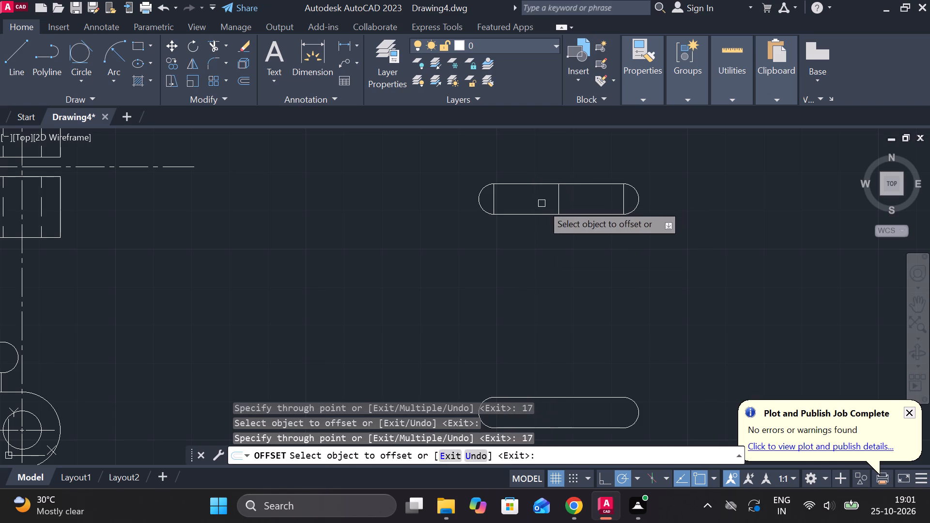
middle_drag(551, 262, 549, 255)
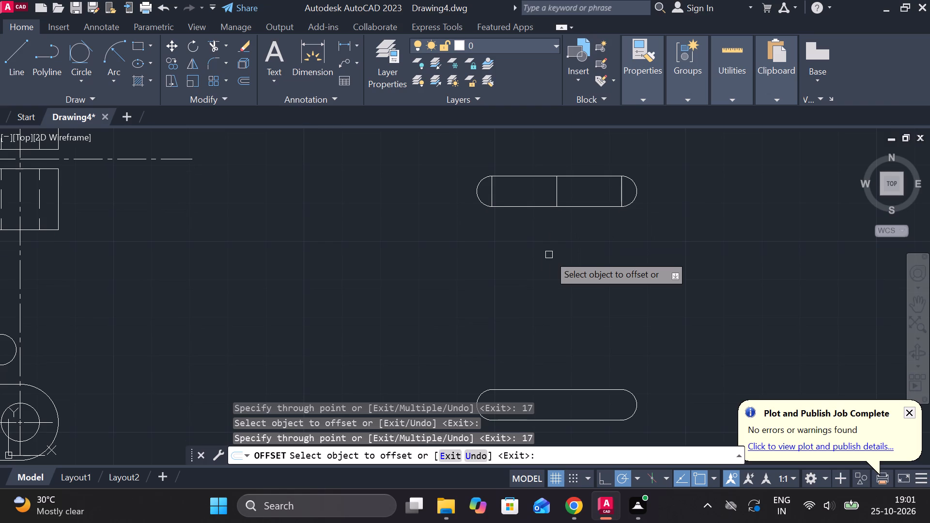
key(Escape)
Extend the right-hand offset line from the upper slot down to the lower slot.
text(EX)
key(space)
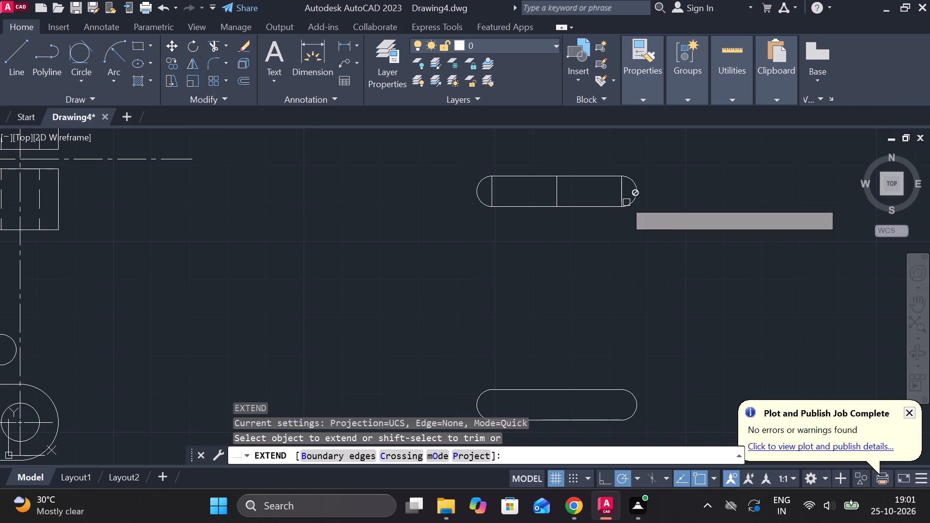
click(620, 193)
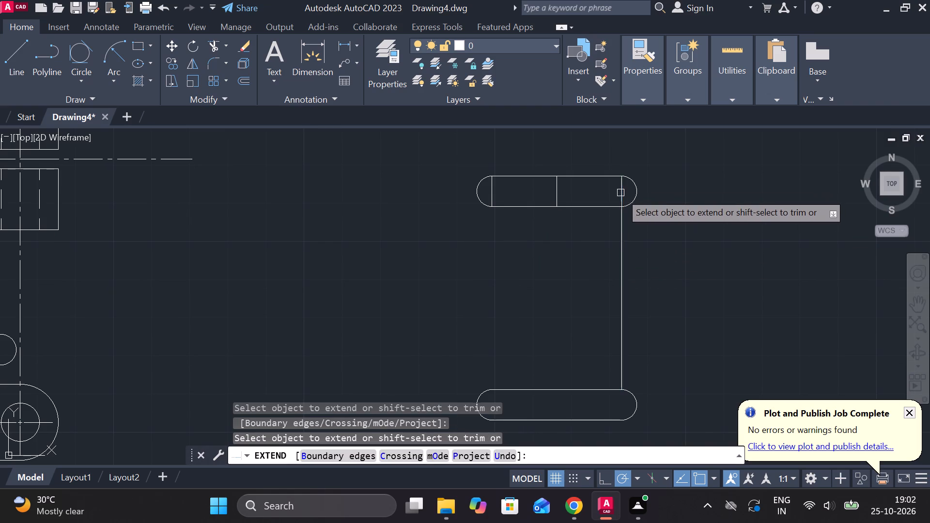
scroll(668, 216, up, 1)
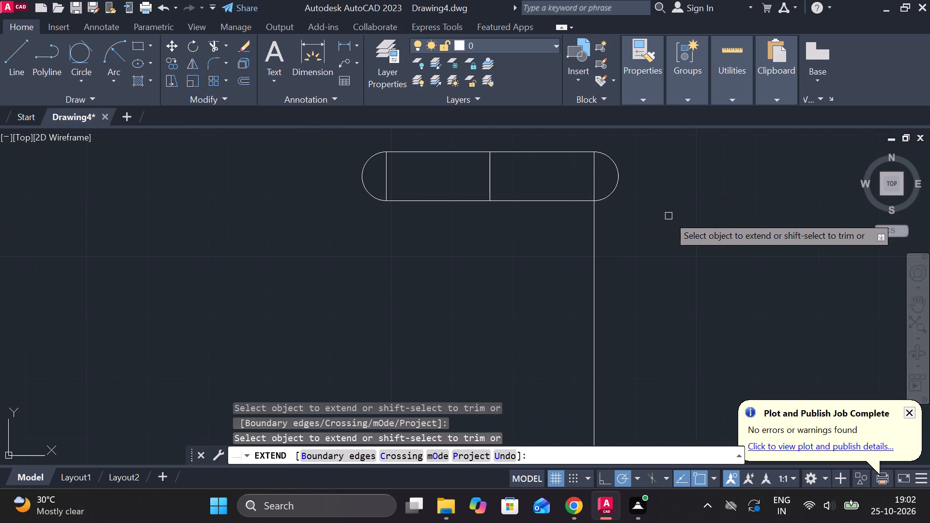
key(Escape)
Trim the part of the extended right-hand line that lies inside the upper slot.
text(TR)
key(space)
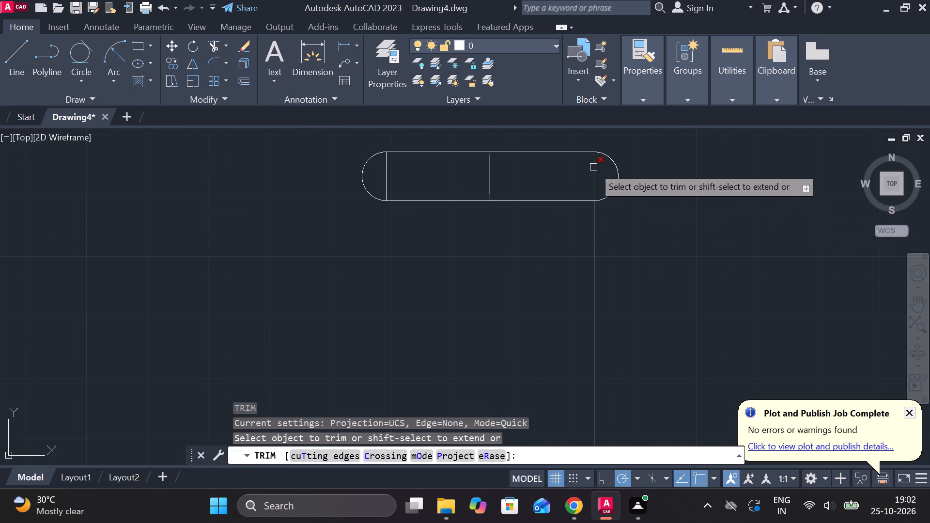
click(593, 167)
scroll(607, 186, down, 1)
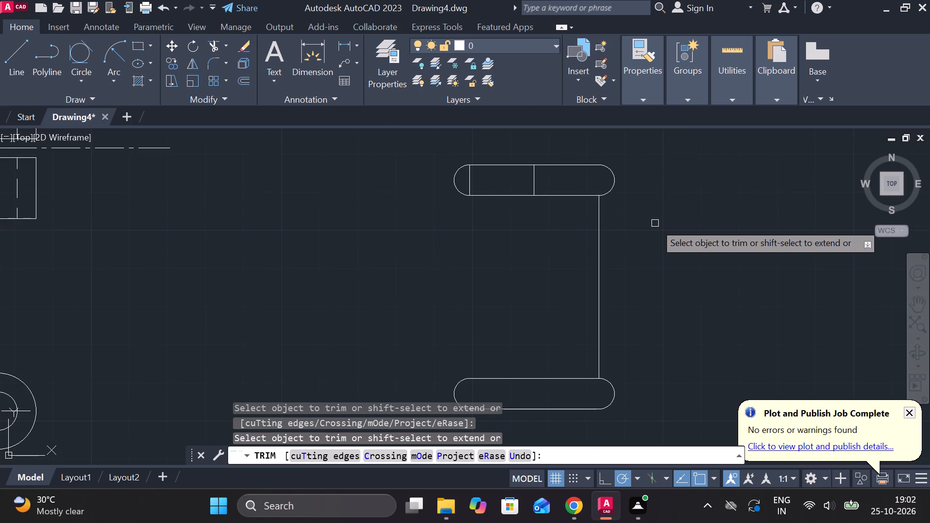
key(Escape)
Mirror the right-hand line between the slots about the upper slot's vertical middle line, keeping the original.
click(599, 256)
text(MI)
key(Return)
click(534, 198)
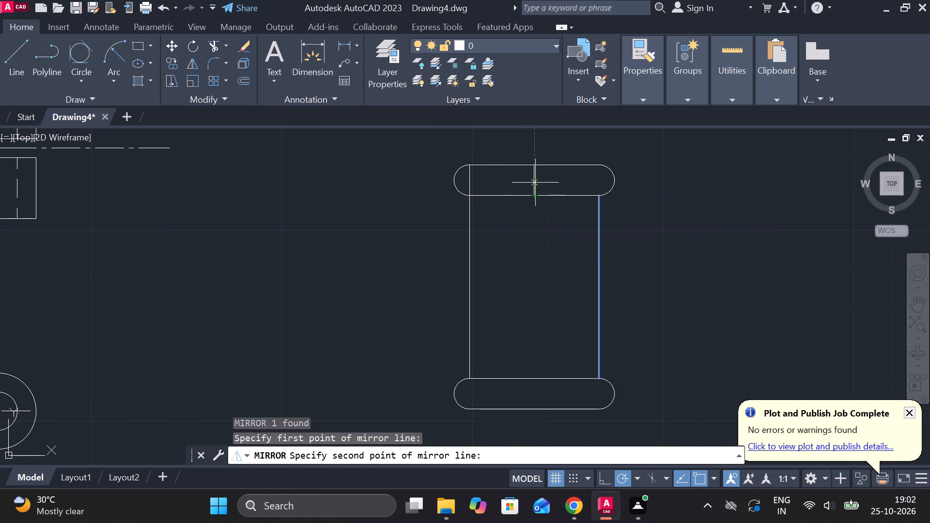
click(535, 168)
drag(565, 218, 535, 168)
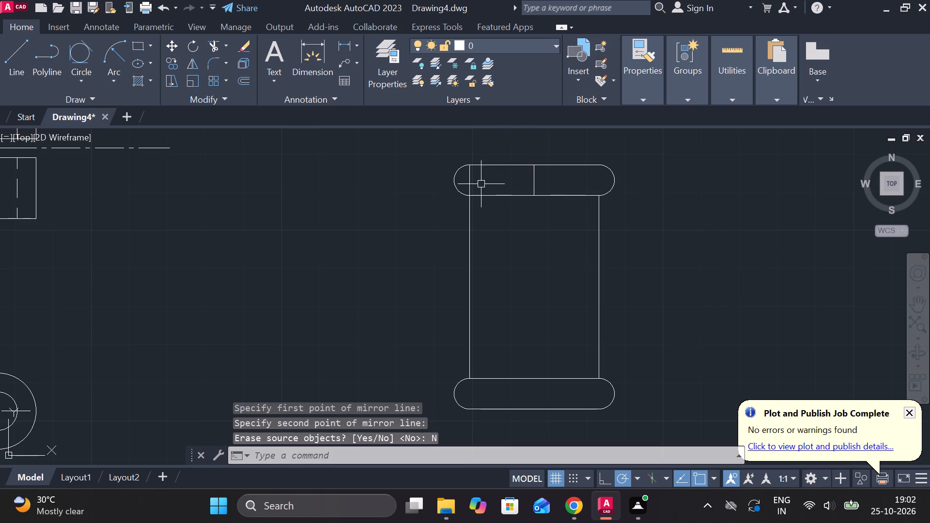
Trim away the short left-hand offset line inside the upper slot.
text(TR)
key(space)
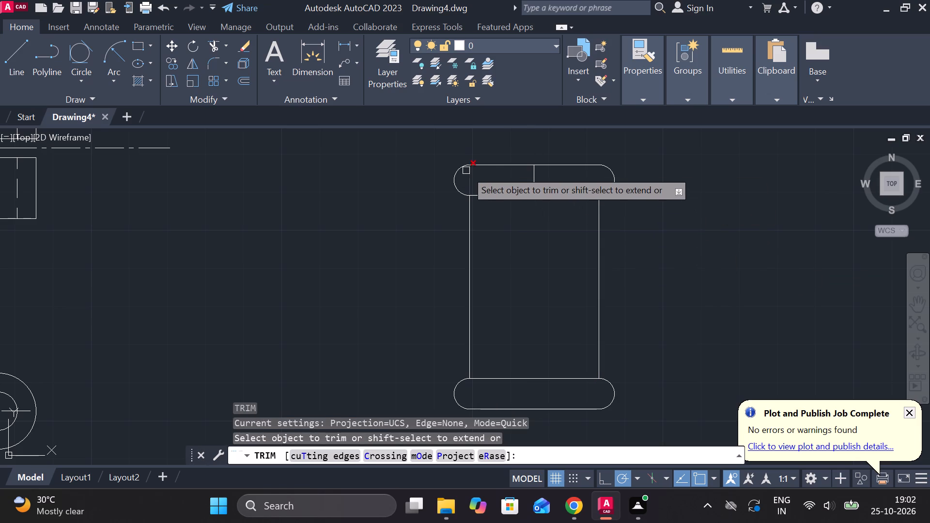
click(466, 170)
middle_drag(656, 246, 624, 236)
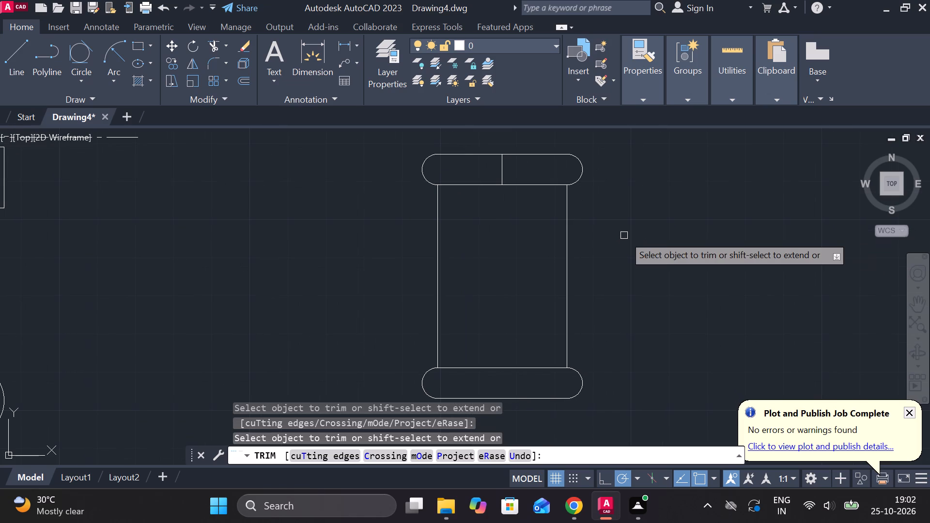
key(Escape)
Offset the upper slot's vertical middle line by 12 to the right.
click(504, 171)
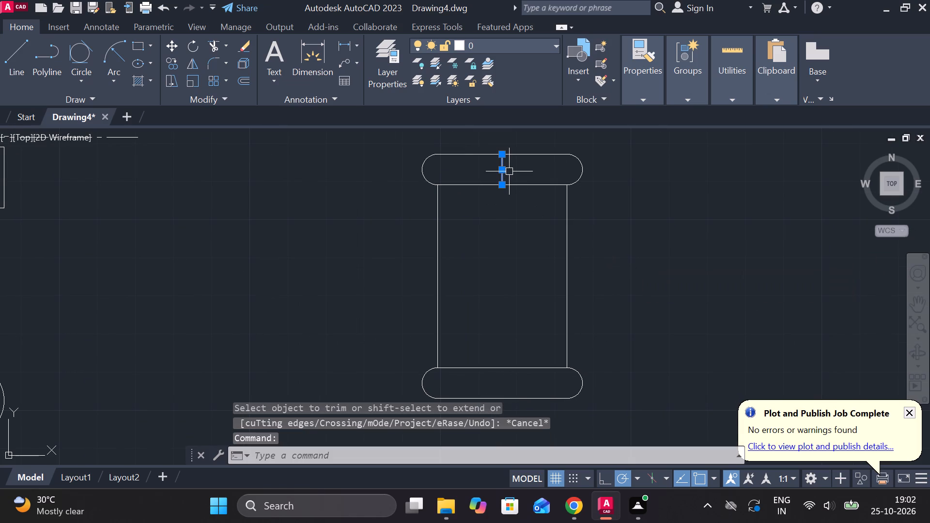
key(o)
key(Return)
key(Return)
text(12)
key(space)
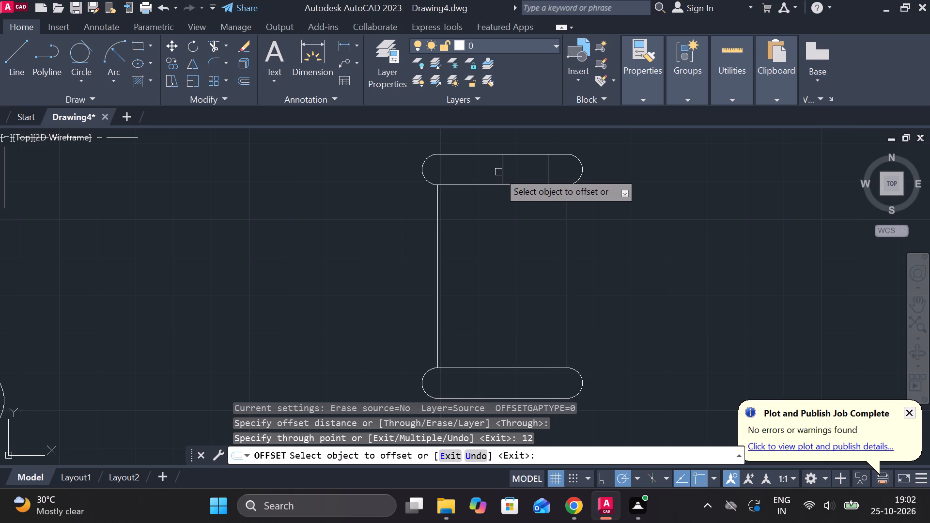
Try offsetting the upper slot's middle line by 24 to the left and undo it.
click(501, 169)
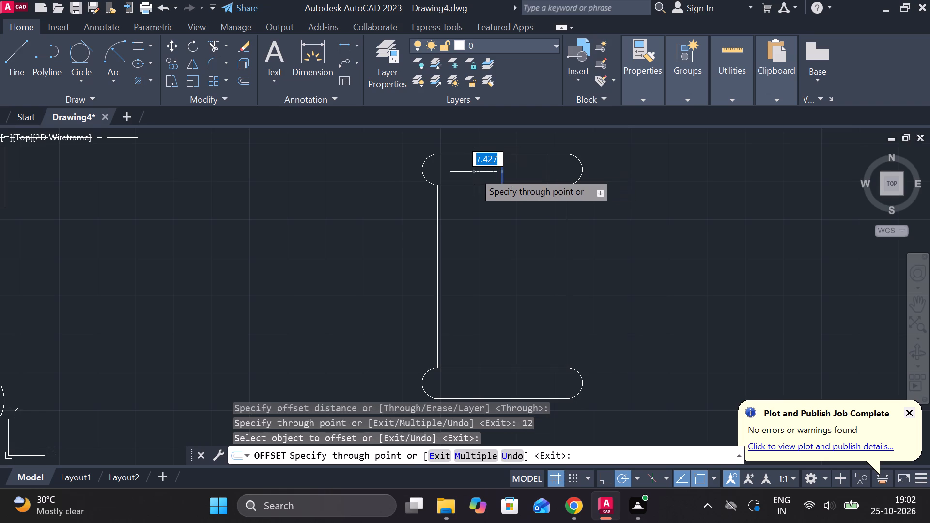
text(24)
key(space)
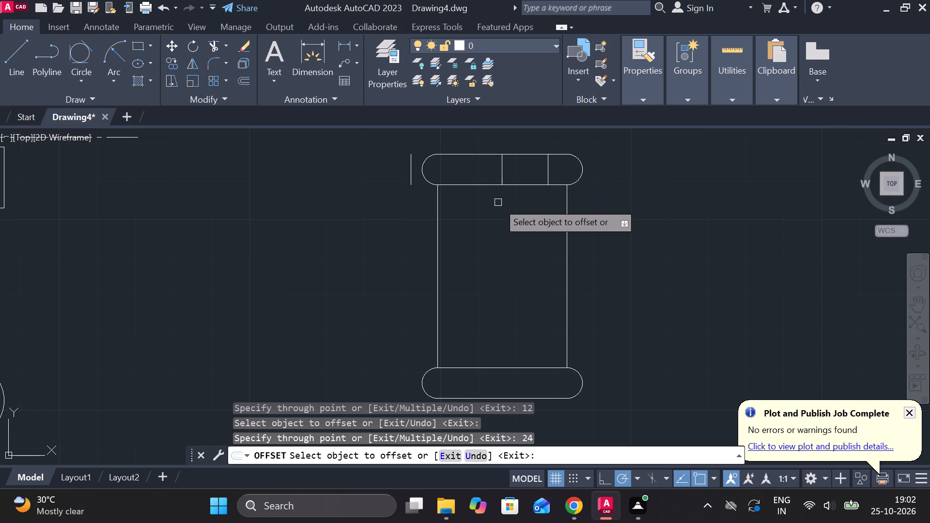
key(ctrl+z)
Offset the upper slot's vertical middle line by 12 to the left.
click(499, 170)
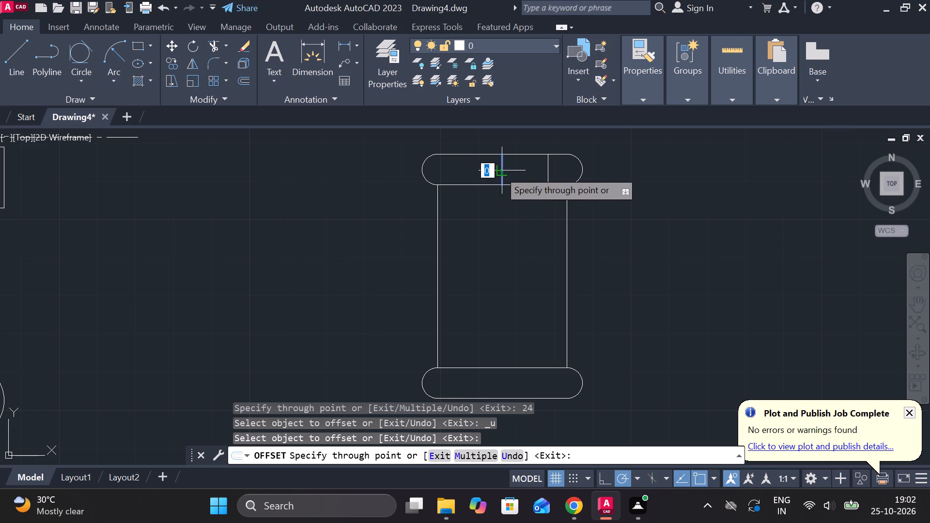
text(12)
key(space)
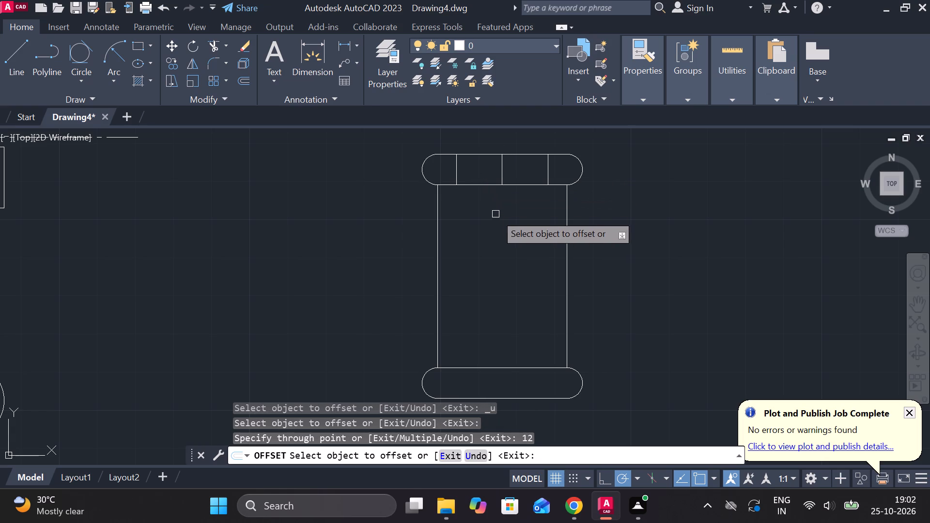
key(Escape)
Extend the two offset lines inside the upper slot down to the lower slot's top edge.
text(EX)
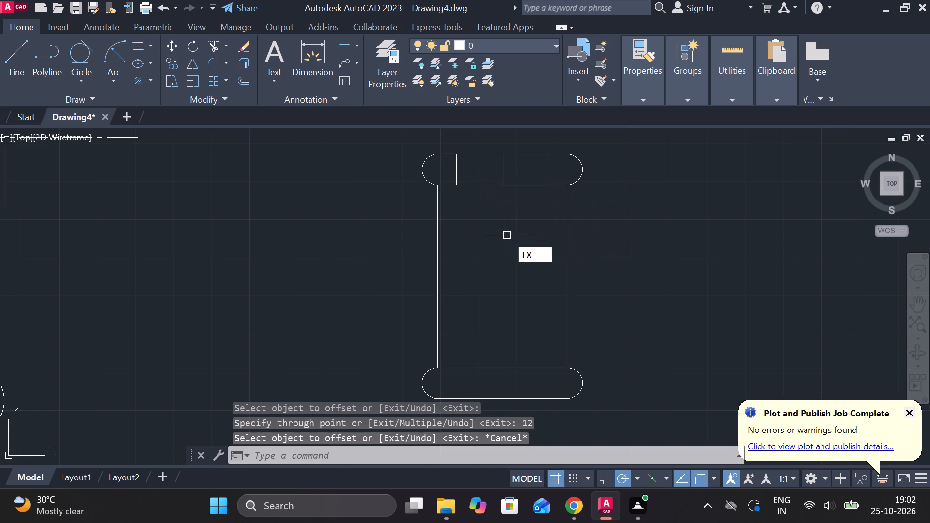
key(space)
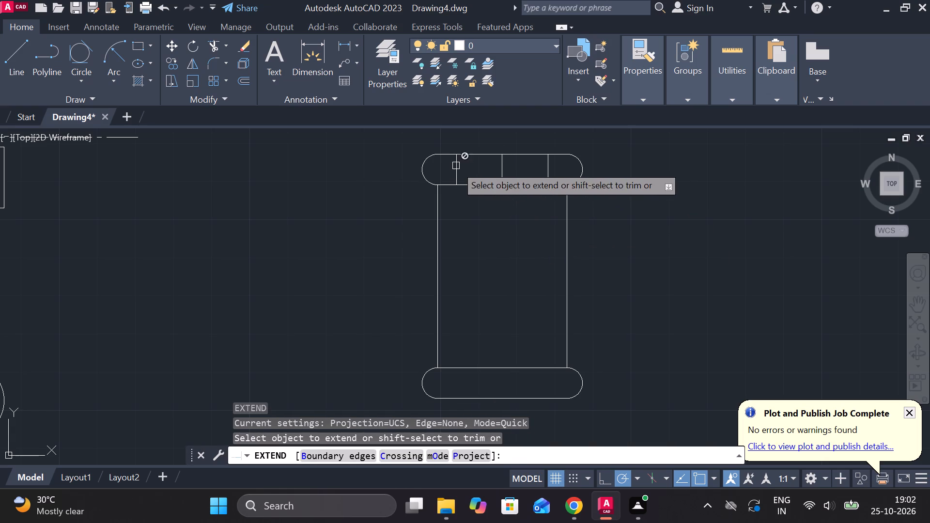
click(456, 166)
click(456, 170)
click(551, 178)
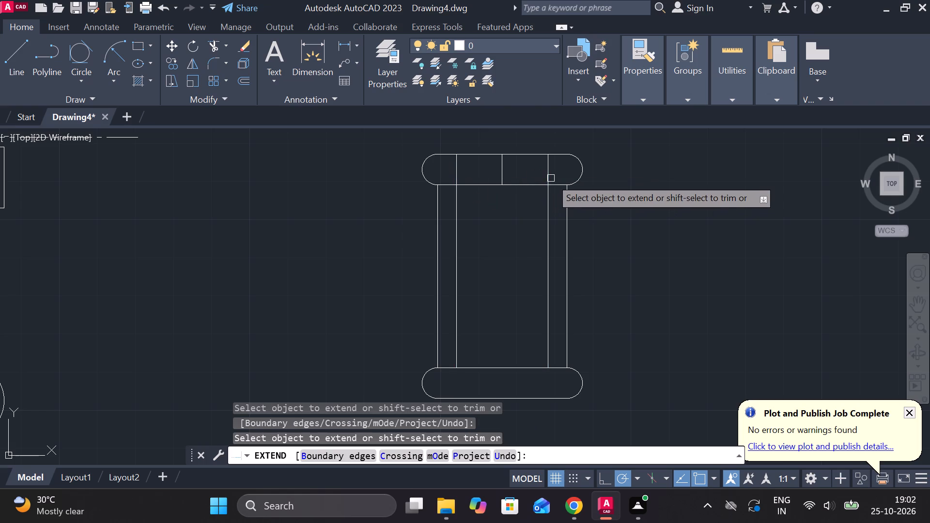
key(Escape)
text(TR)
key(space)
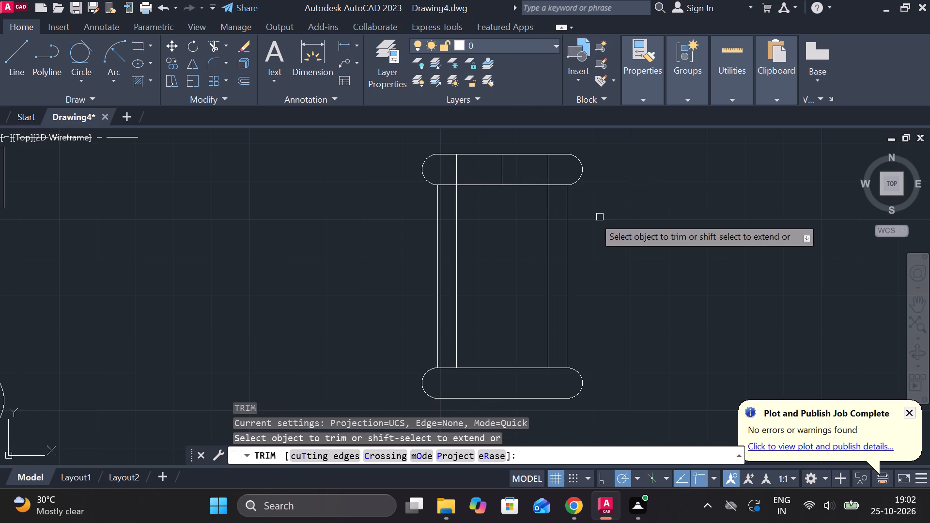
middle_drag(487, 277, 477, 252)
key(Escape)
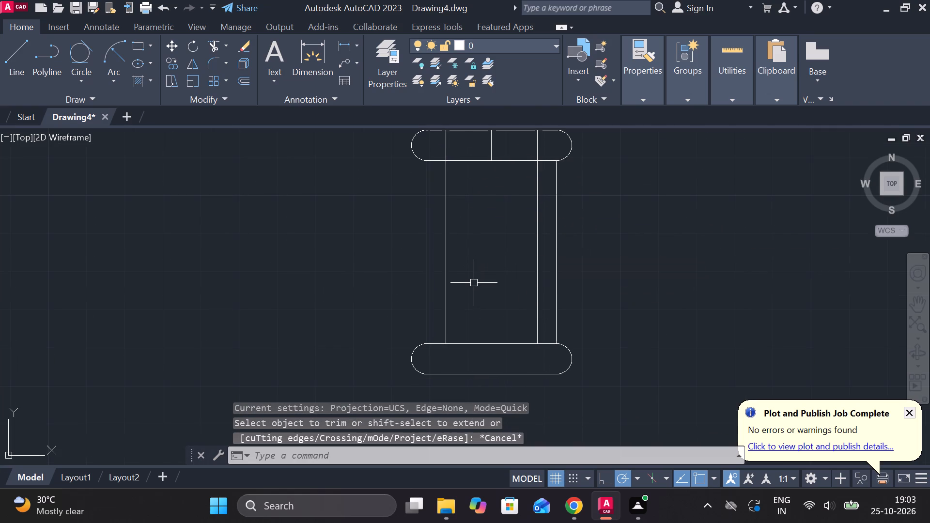
Extend both long inner vertical lines through the lower slot to its bottom edge.
text(EX)
key(space)
click(448, 300)
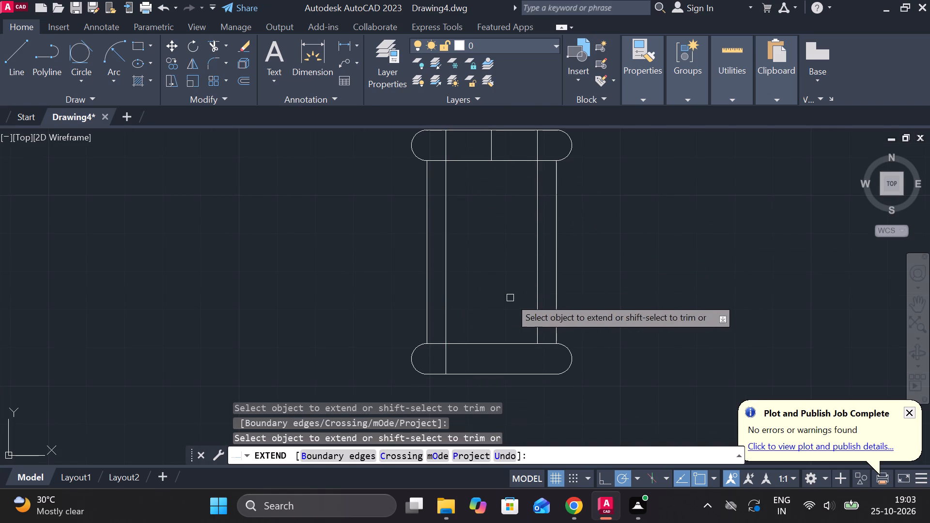
click(541, 284)
click(536, 289)
key(Escape)
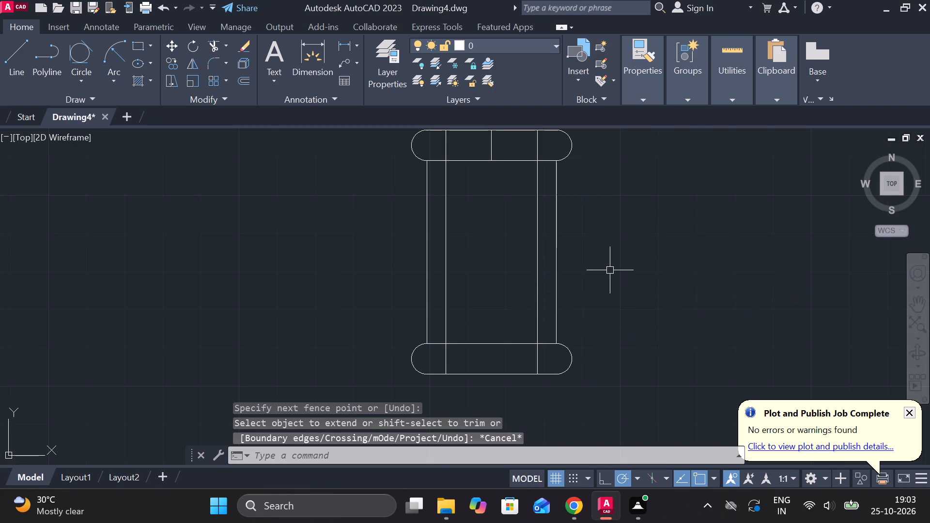
Offset each of the two long inner vertical lines by 2 toward the middle of the view.
key(o)
key(Return)
key(Return)
click(537, 277)
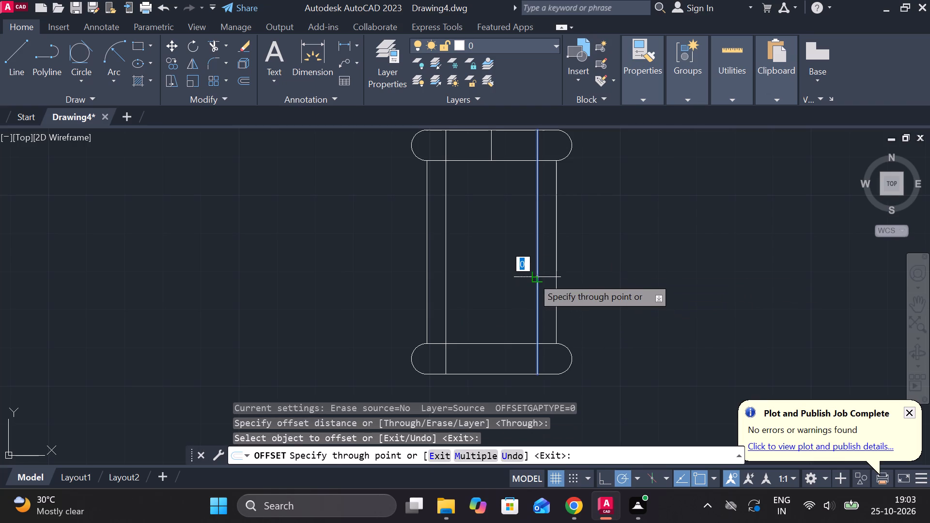
text(2)
key(space)
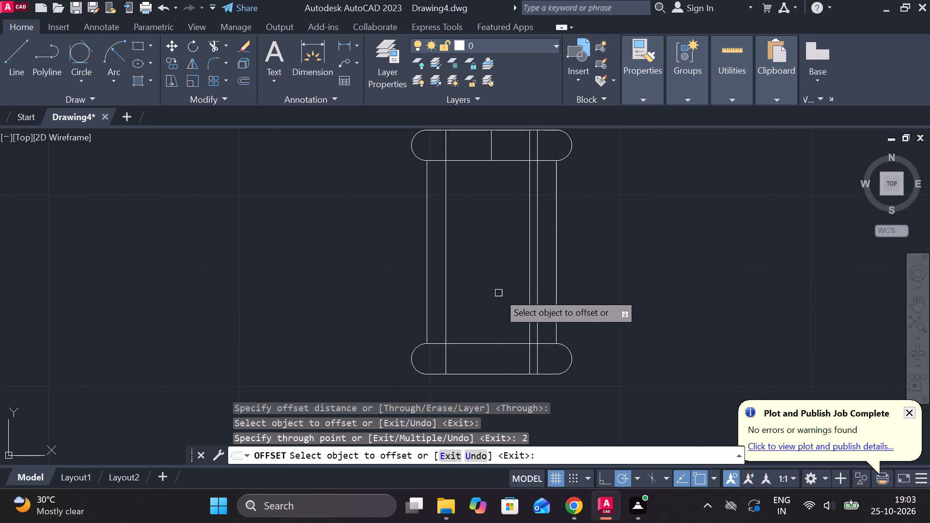
click(448, 246)
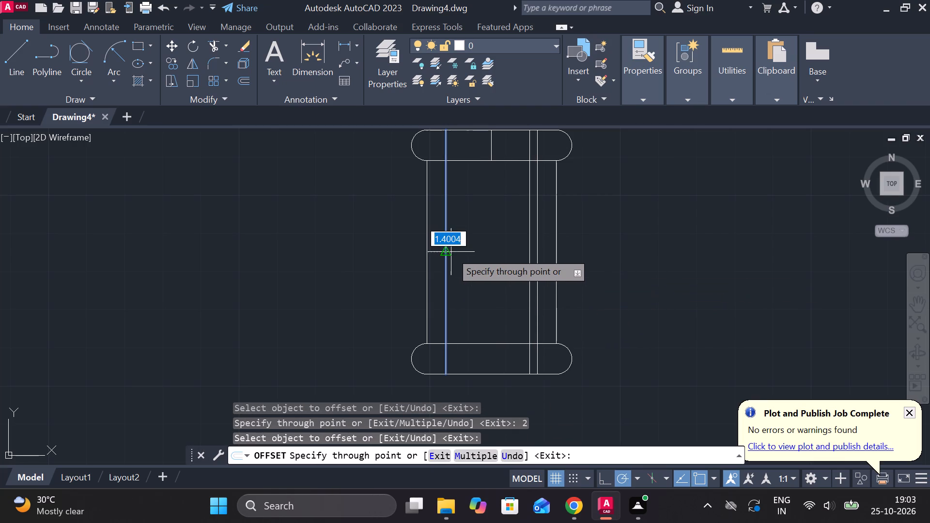
text(2)
key(space)
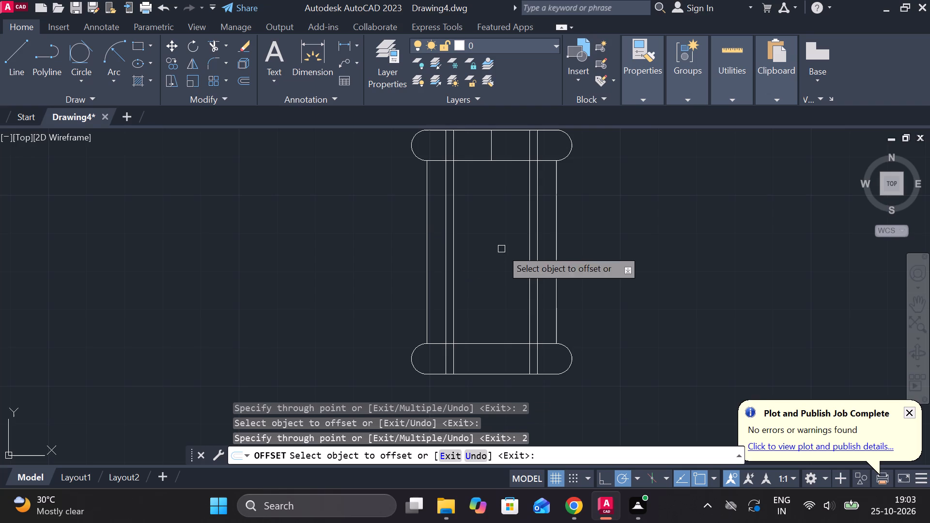
key(Escape)
Change the linetype of all four long inner vertical lines to DASHED.
drag(543, 267, 537, 266)
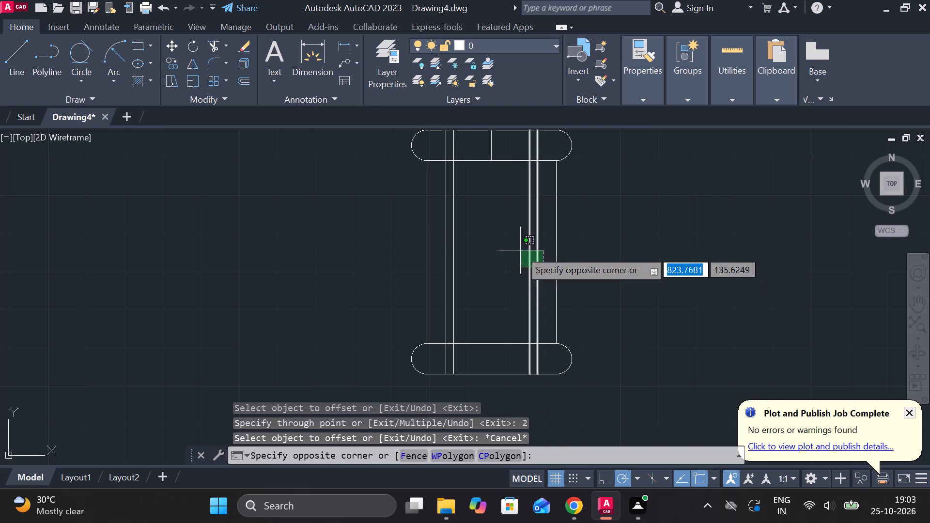
click(520, 250)
click(487, 248)
click(445, 225)
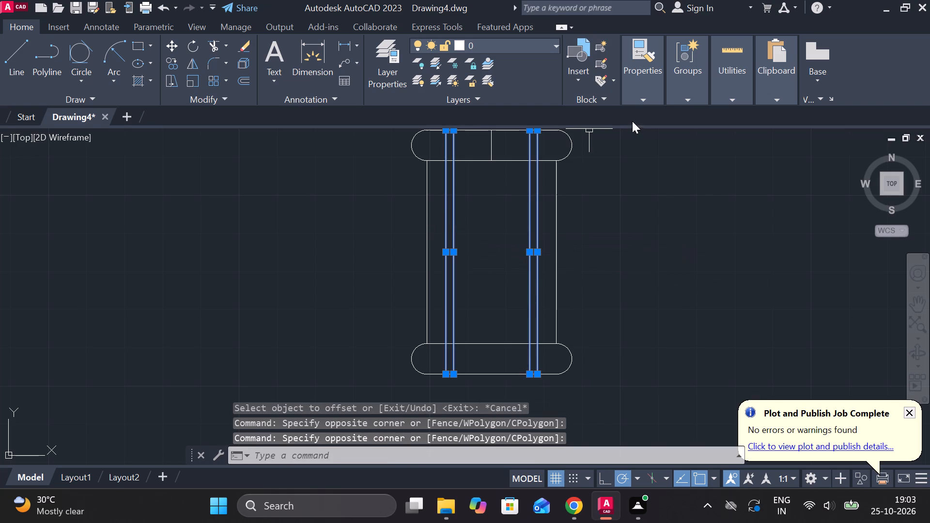
click(641, 101)
click(733, 150)
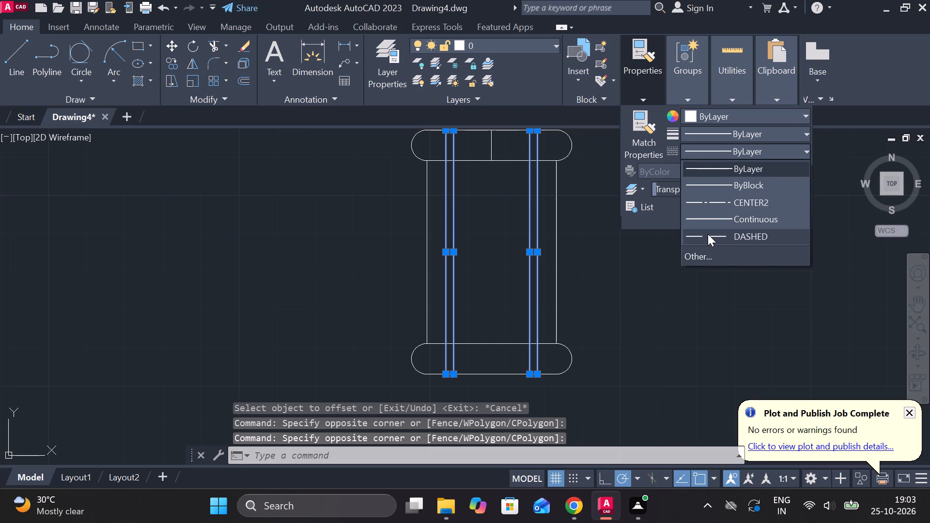
click(708, 234)
key(Escape)
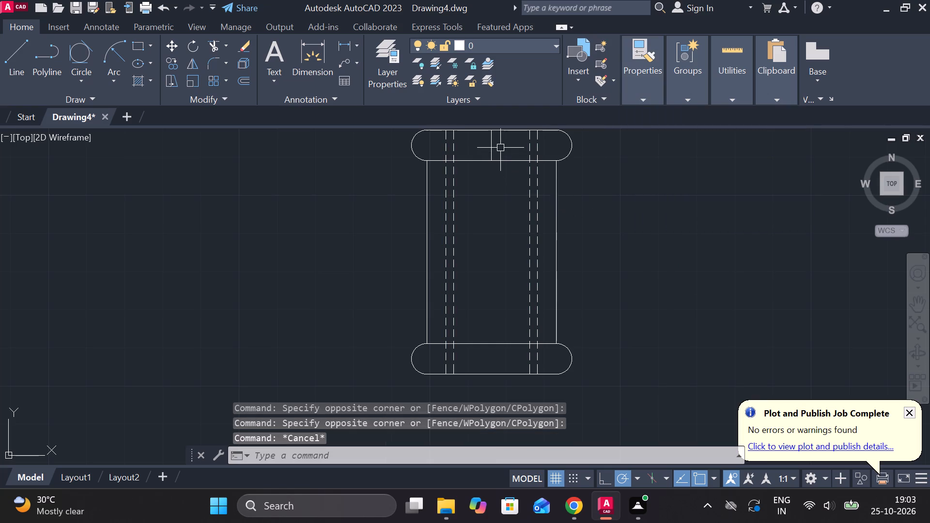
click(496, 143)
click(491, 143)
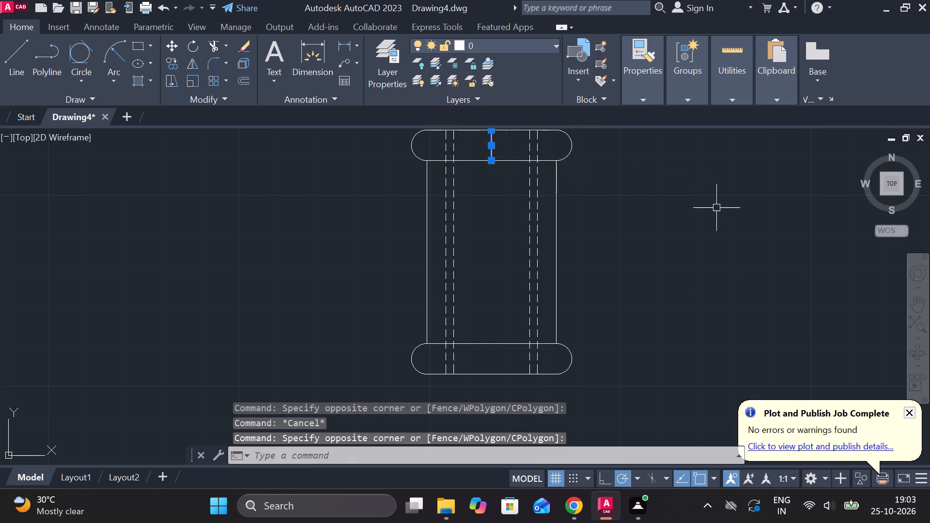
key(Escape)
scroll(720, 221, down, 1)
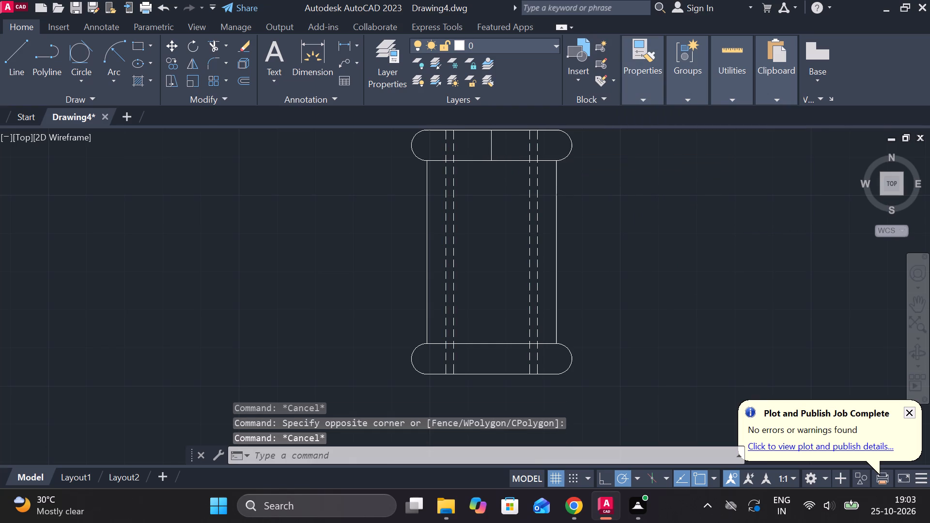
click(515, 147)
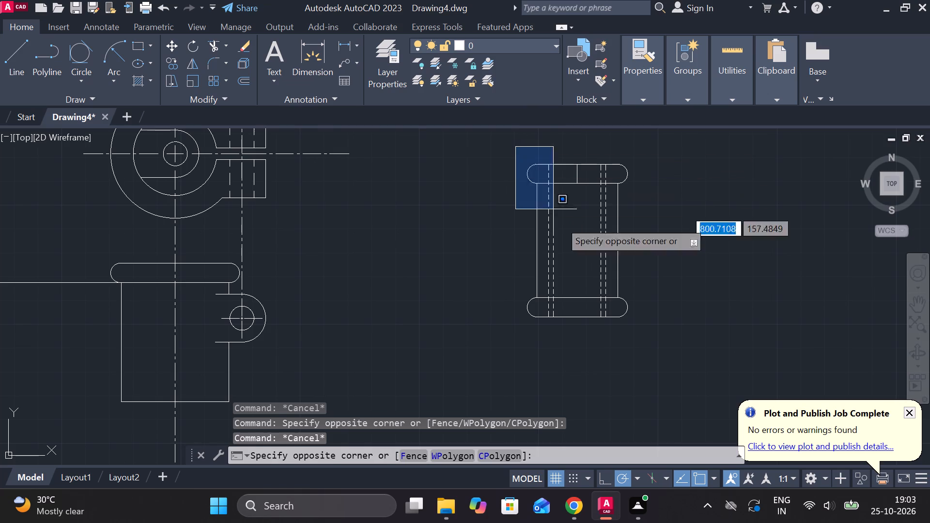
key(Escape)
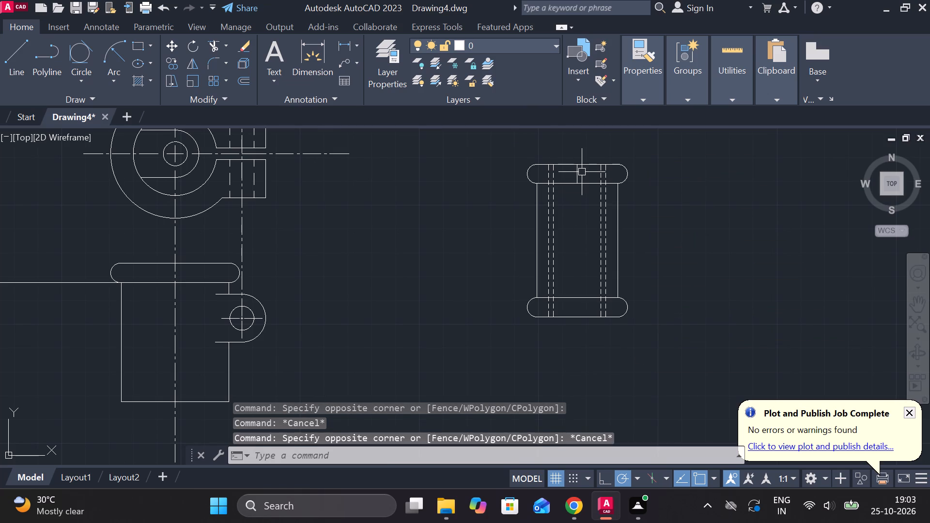
Erase the short vertical middle line inside the upper slot.
click(576, 173)
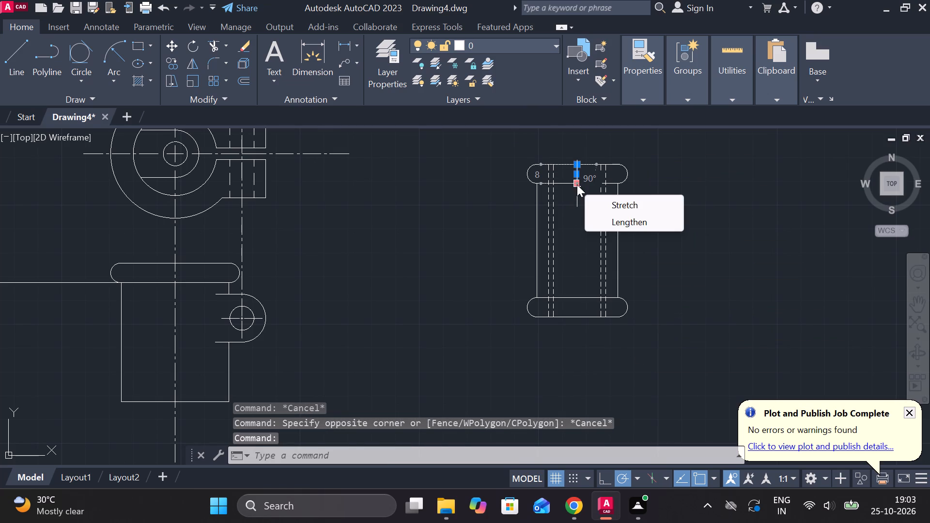
key(Escape)
text(E CE)
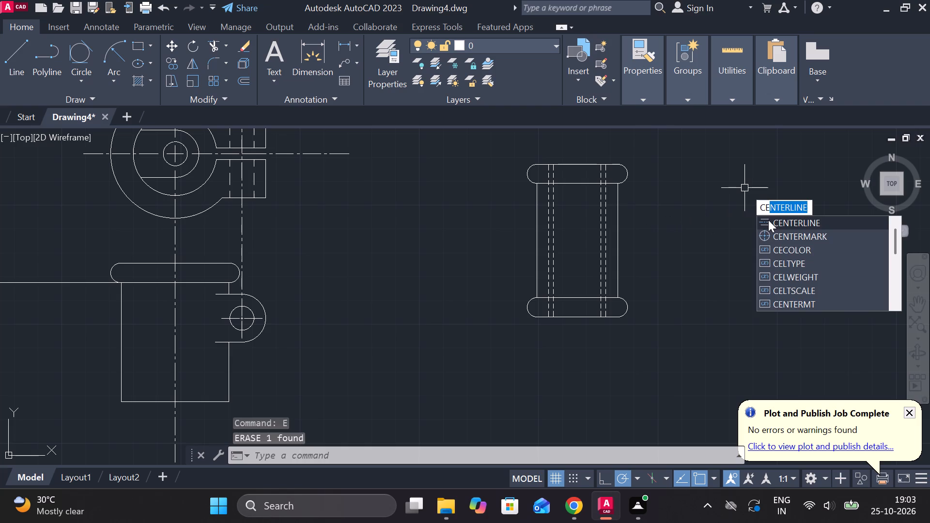
Add a centerline between the two outer vertical walls joining the slots.
click(782, 218)
click(615, 220)
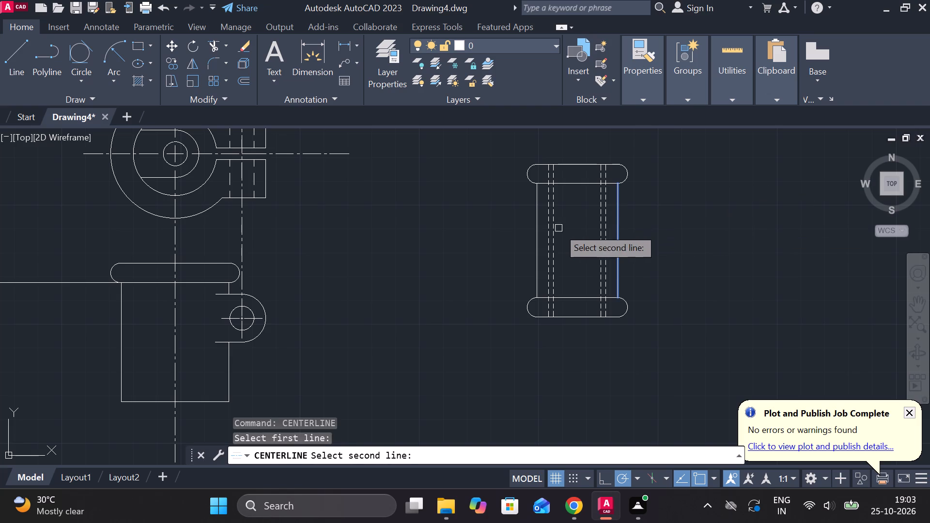
click(534, 222)
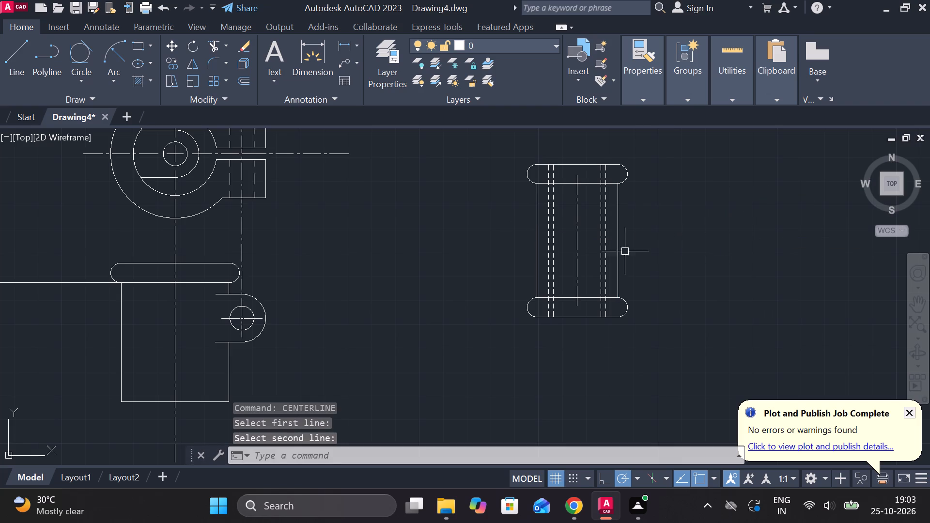
key(Escape)
Lengthen both ends of the new centerline so they project beyond the upper and lower slots.
click(575, 248)
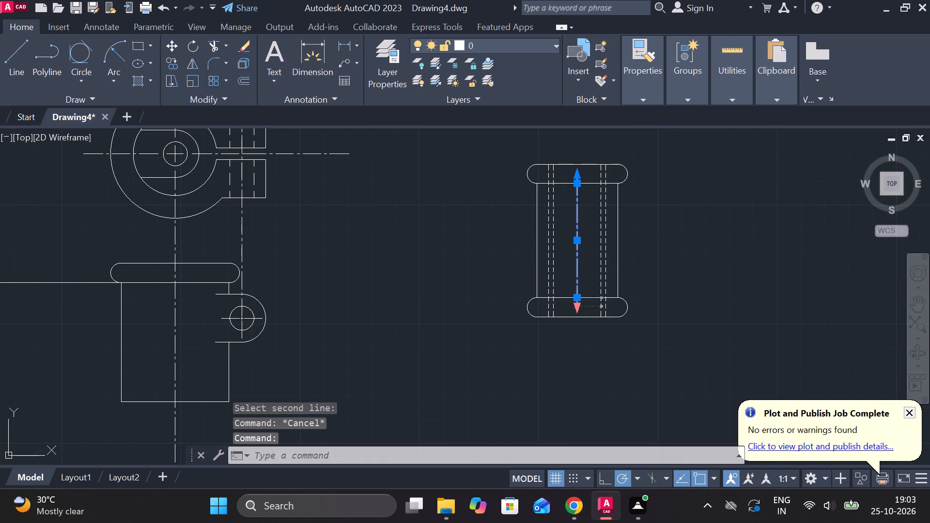
click(580, 308)
click(583, 350)
key(Escape)
click(574, 201)
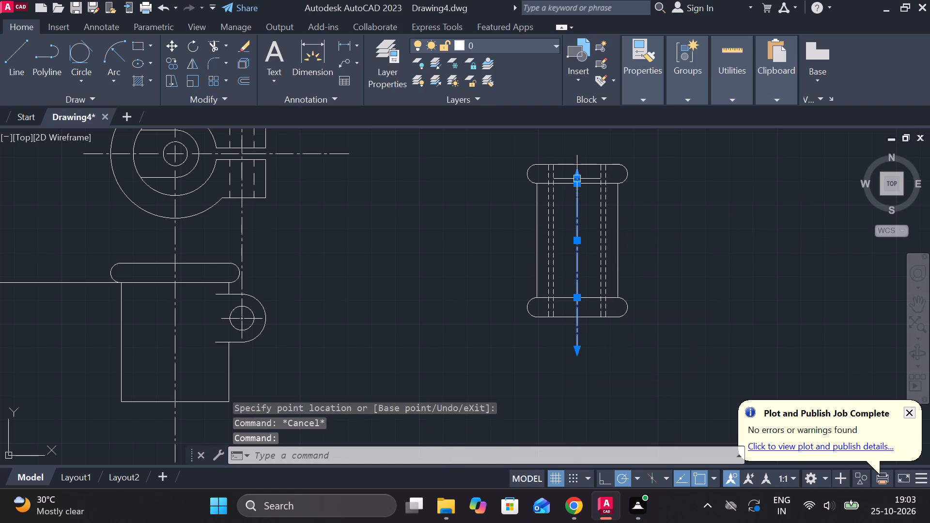
click(578, 175)
click(579, 131)
key(Escape)
Rotate the whole two-slot view, including its centerline, 90° counterclockwise so that it lies horizontally.
scroll(691, 199, down, 1)
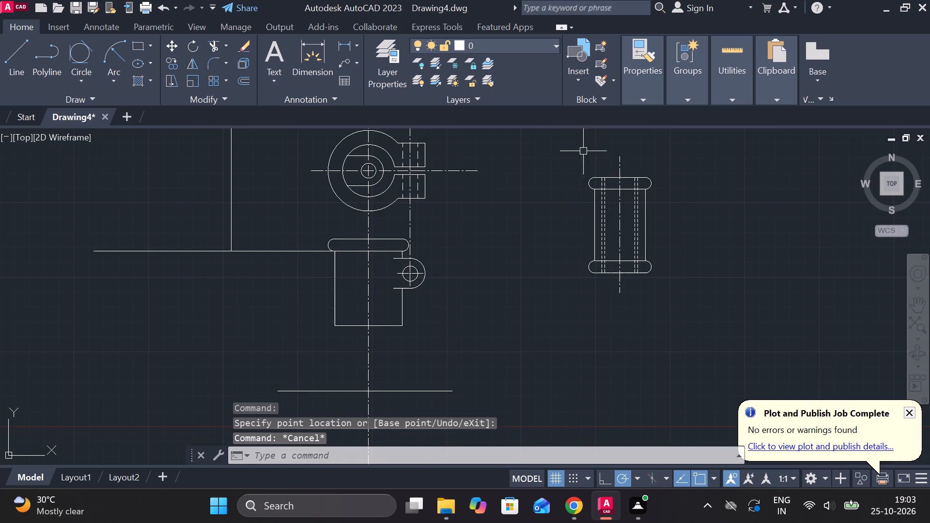
click(572, 136)
click(707, 321)
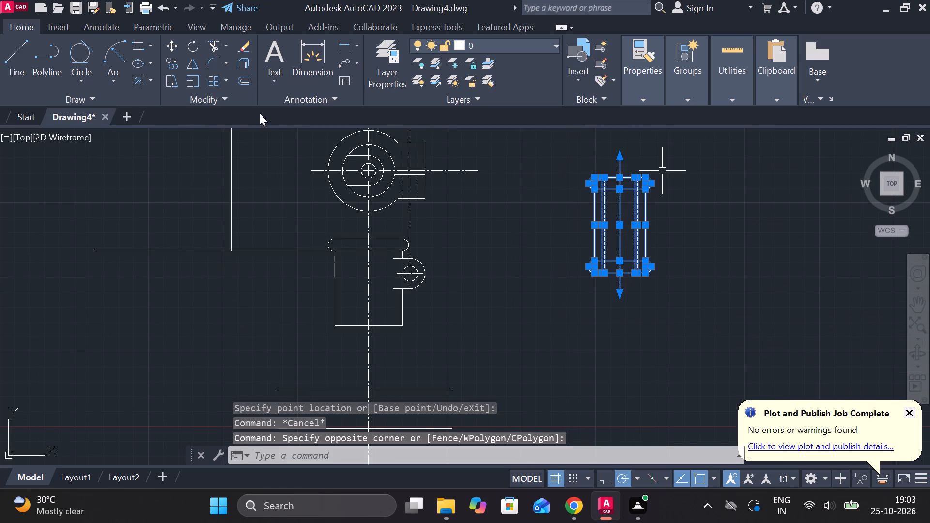
click(188, 47)
click(715, 237)
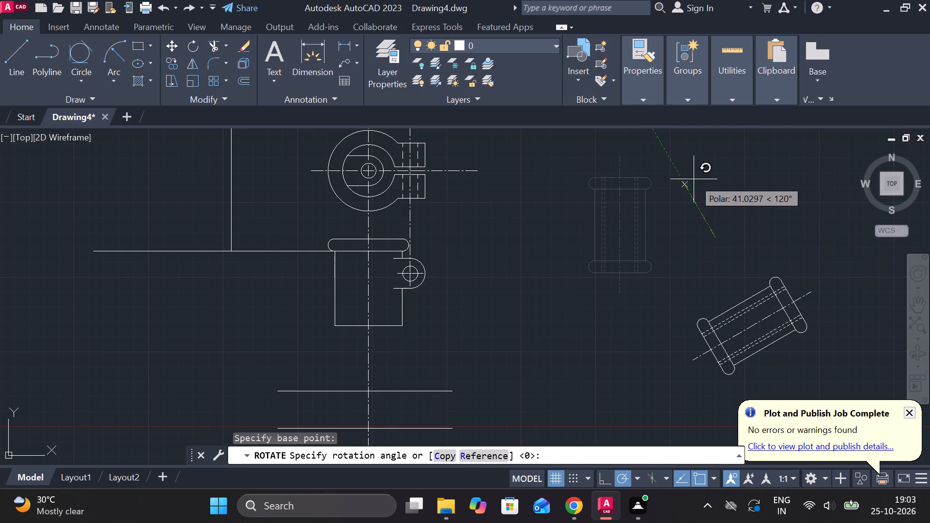
click(710, 171)
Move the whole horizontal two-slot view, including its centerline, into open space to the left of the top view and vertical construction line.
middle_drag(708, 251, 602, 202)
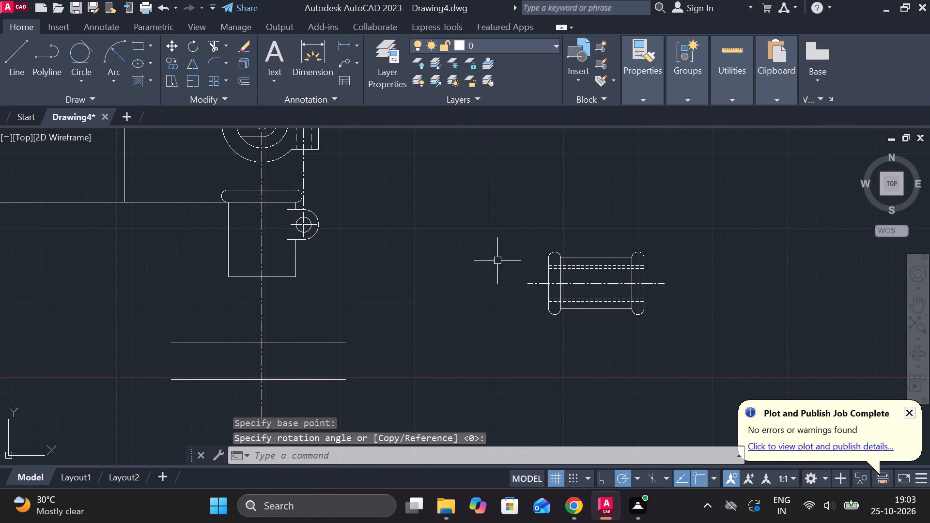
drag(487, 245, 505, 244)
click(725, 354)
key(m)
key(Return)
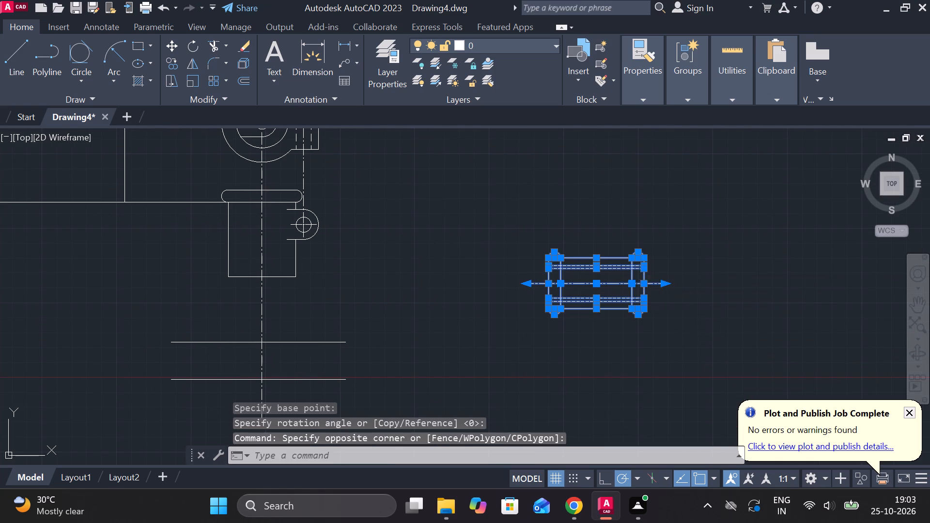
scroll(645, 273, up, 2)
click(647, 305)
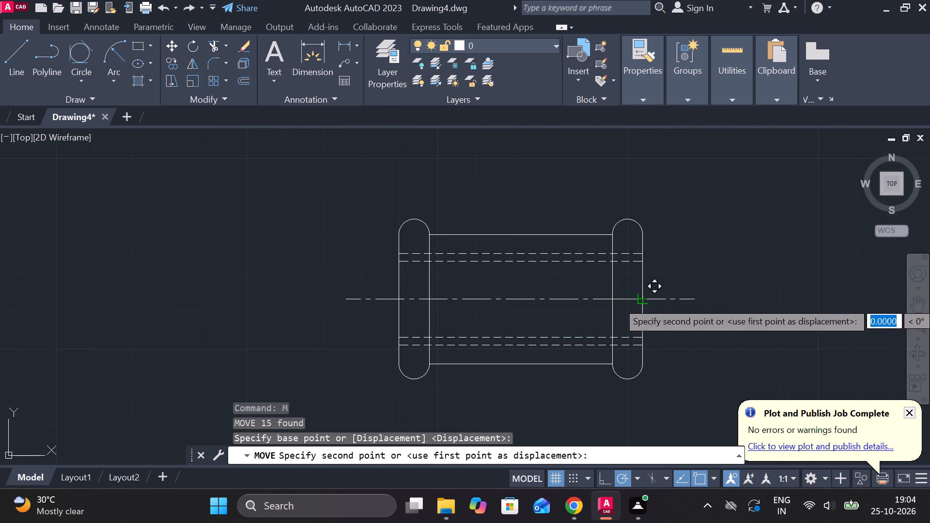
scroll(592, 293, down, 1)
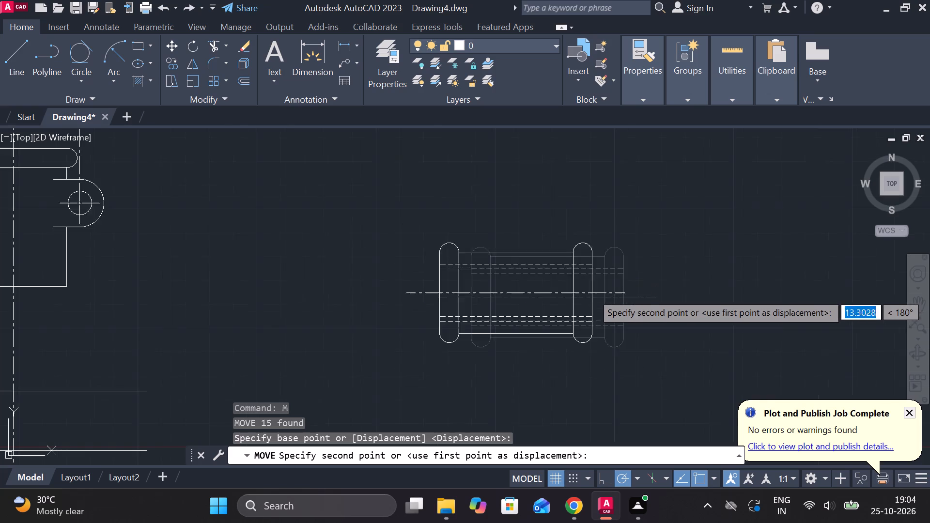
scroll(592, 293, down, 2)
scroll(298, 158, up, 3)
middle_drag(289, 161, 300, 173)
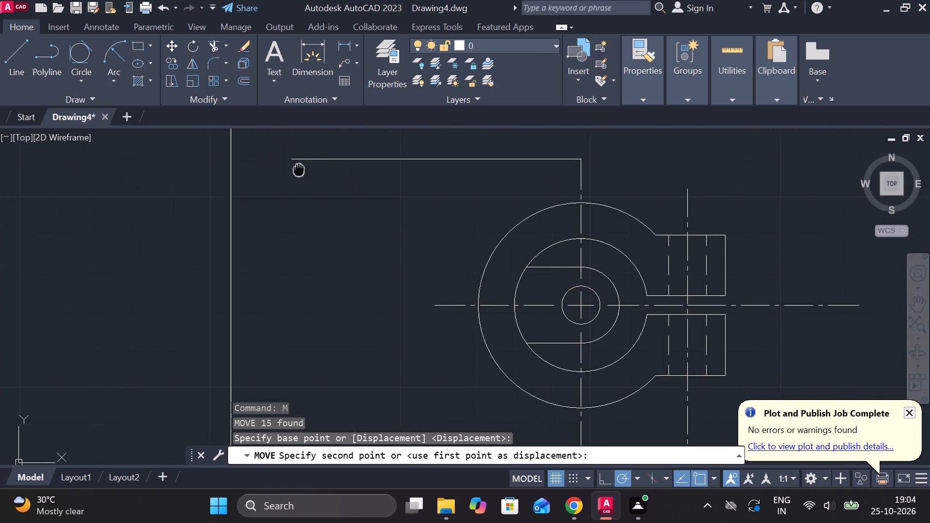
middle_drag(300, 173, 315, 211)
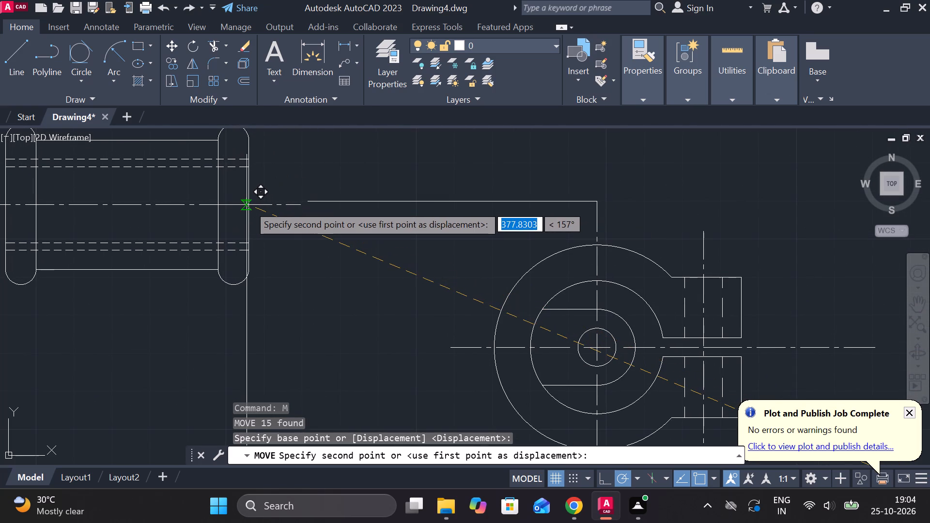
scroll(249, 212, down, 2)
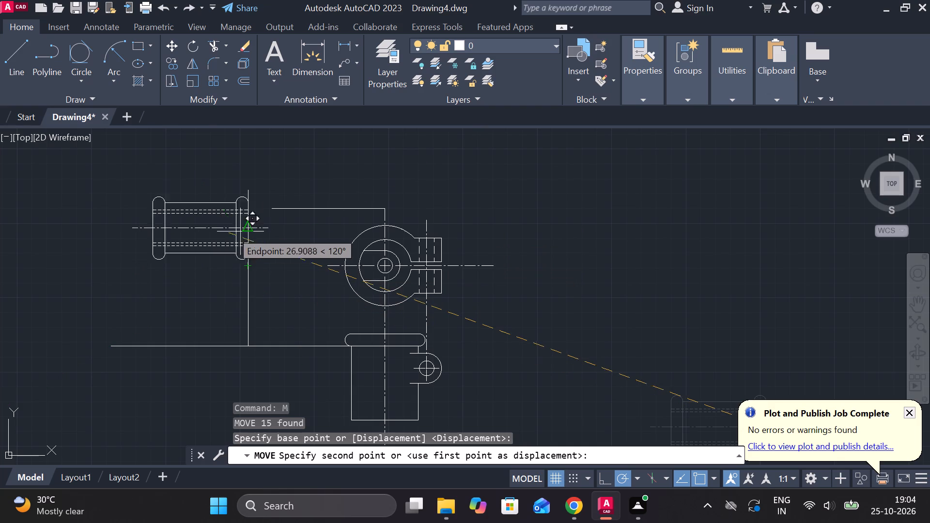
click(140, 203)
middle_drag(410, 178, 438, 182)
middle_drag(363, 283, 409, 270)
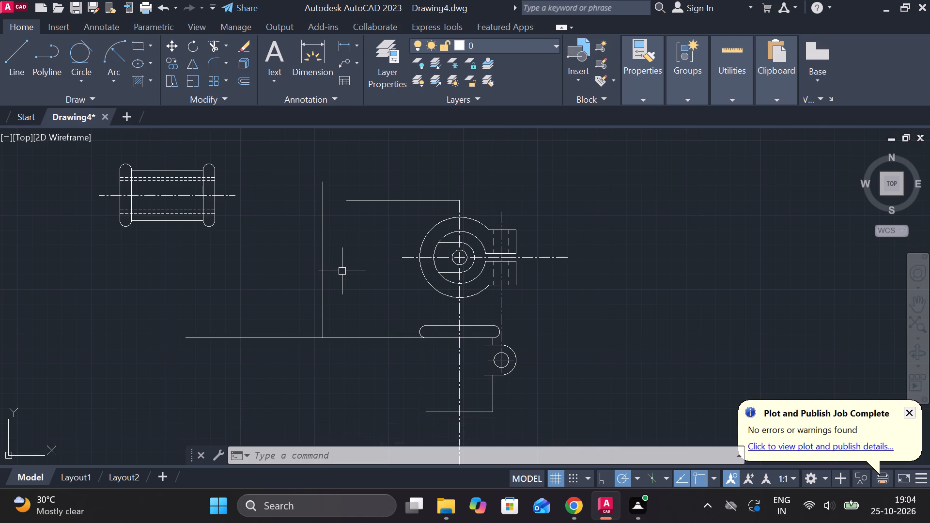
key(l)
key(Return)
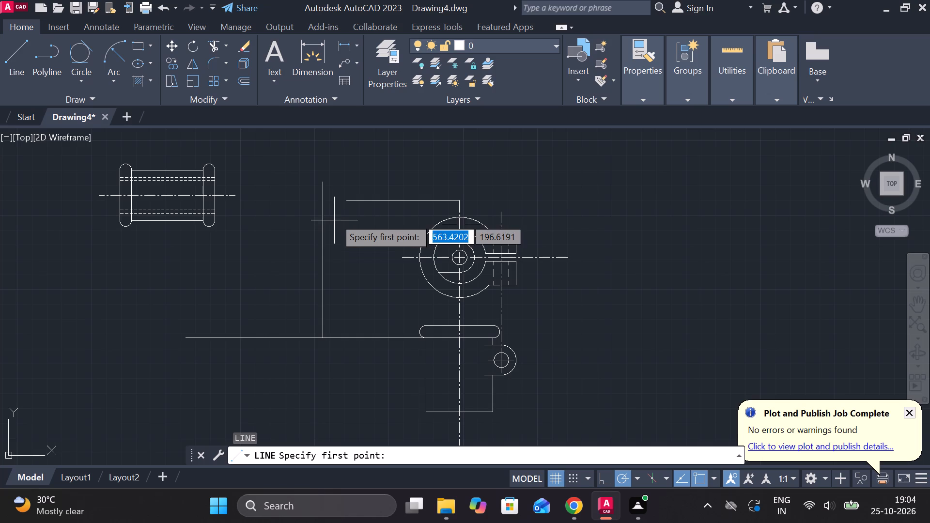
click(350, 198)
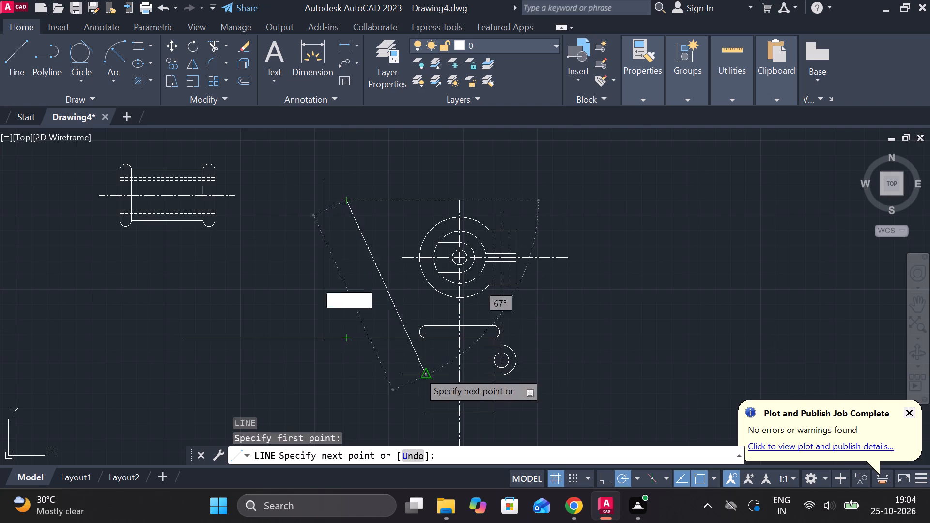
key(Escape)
Draw a vertical construction line from the free end of the upper horizontal line down past the long horizontal baseline.
key(l)
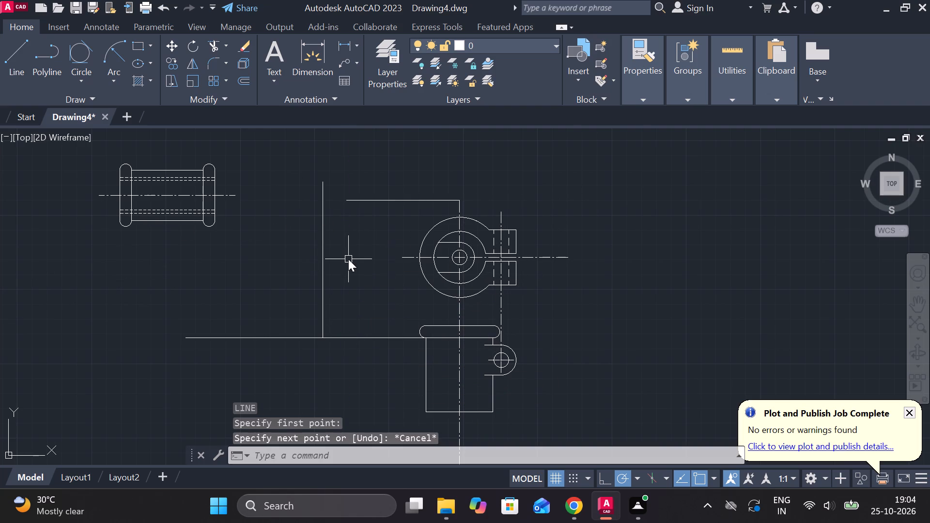
key(Return)
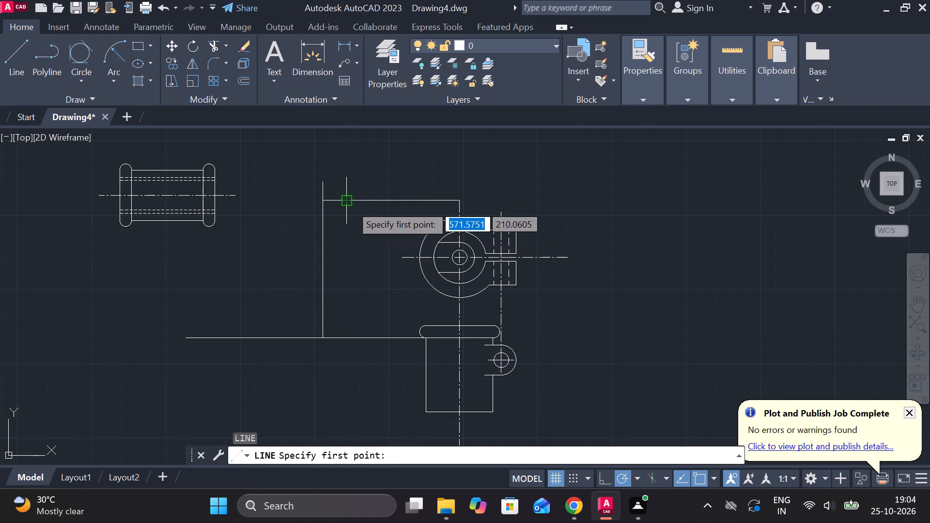
click(350, 205)
click(344, 388)
key(Escape)
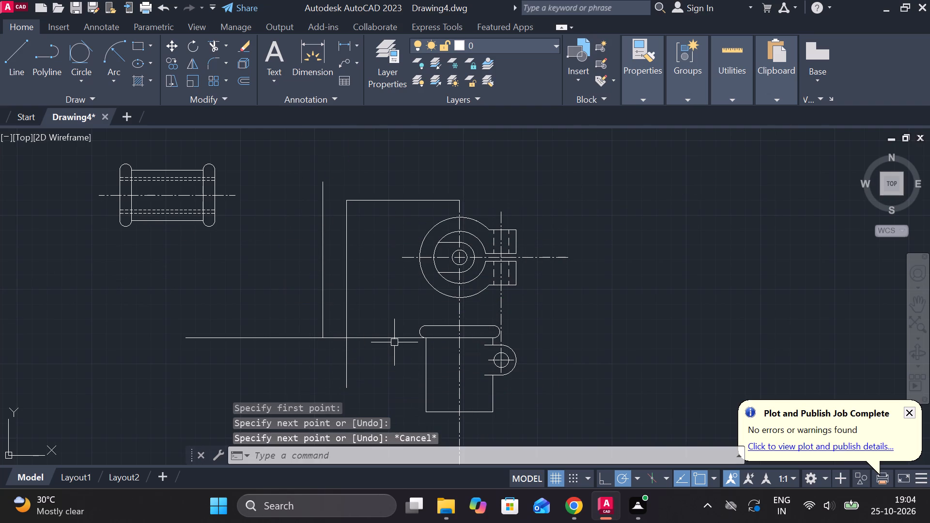
From the new vertical line's intersection with the baseline, draw a line 54 units up, continuing horizontally away from the top view.
key(l)
key(Return)
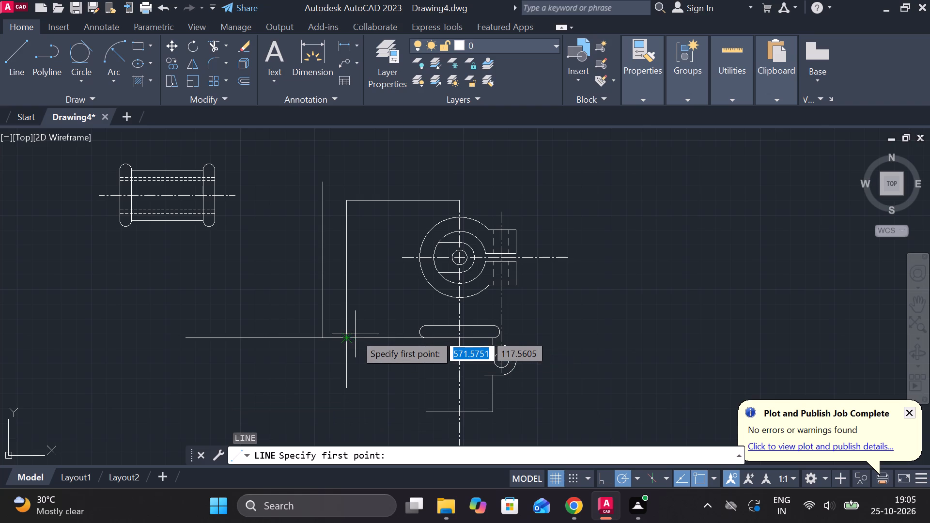
click(346, 336)
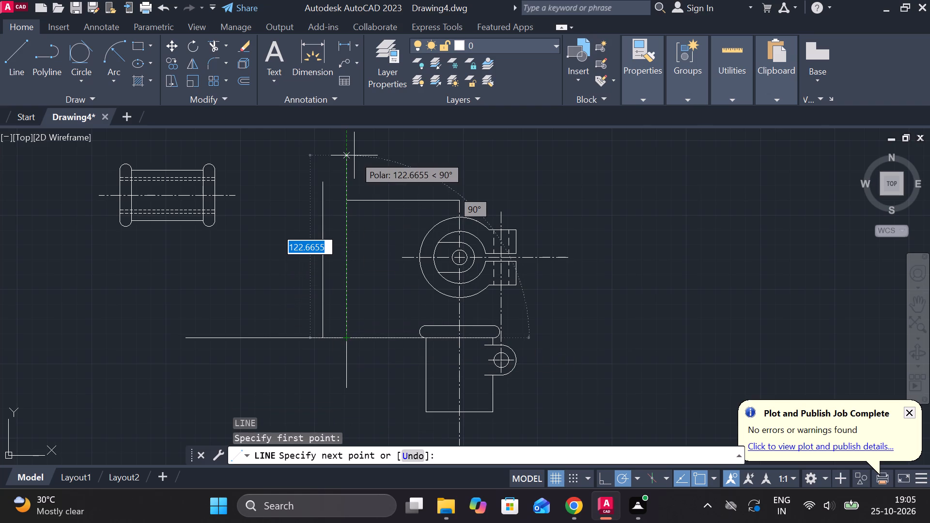
text(54)
key(Return)
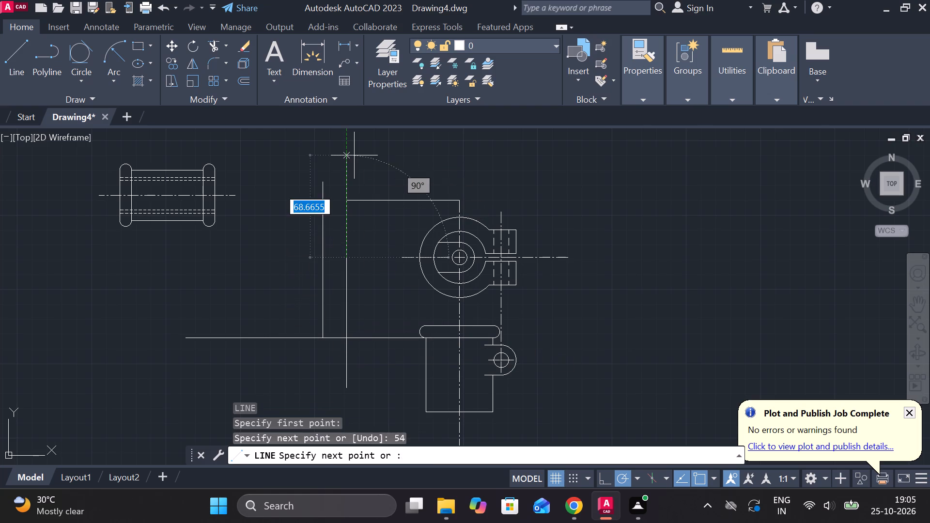
click(256, 249)
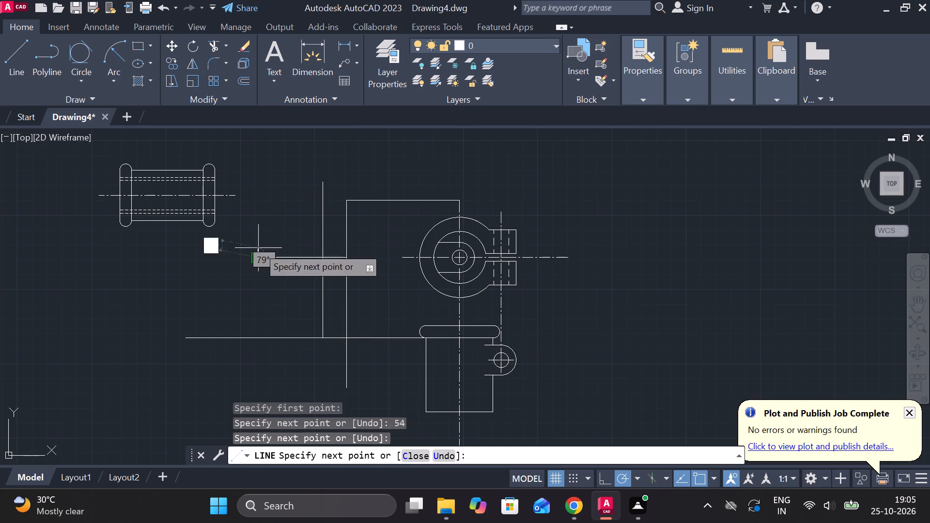
key(Escape)
Erase the old vertical construction line's upper segment, above the newly drawn horizontal line.
click(324, 201)
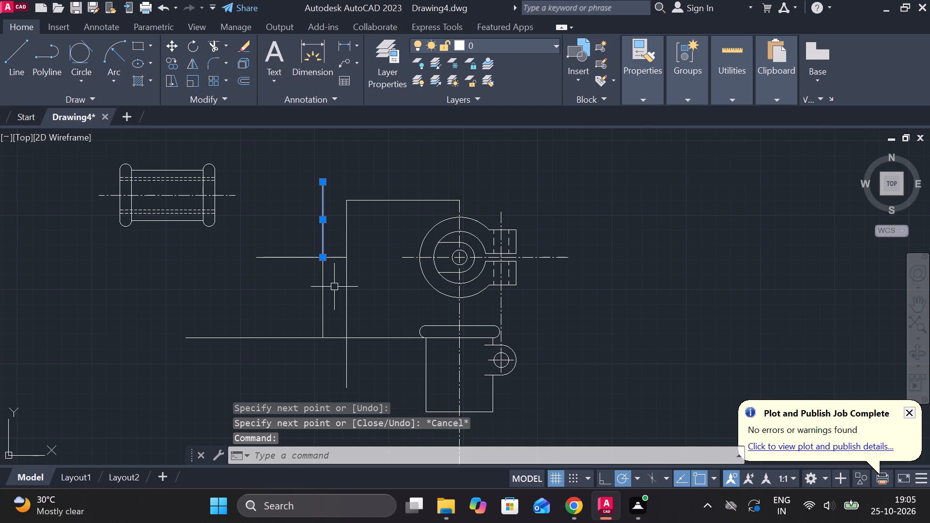
text(E)
key(space)
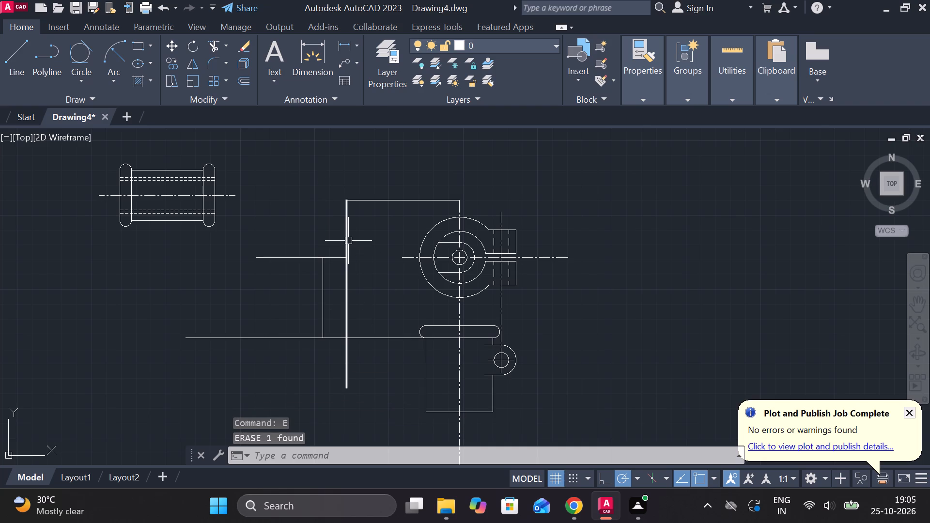
click(348, 240)
key(Escape)
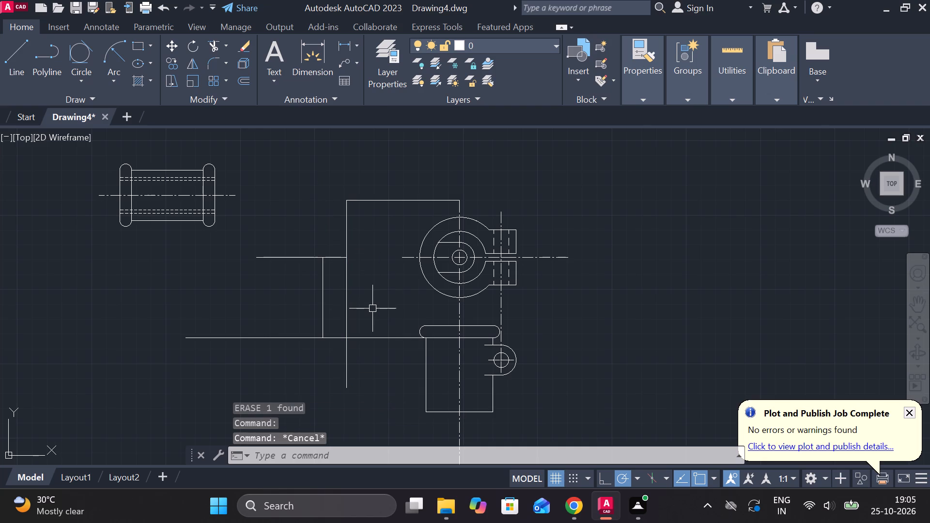
Move the two-slot view so its right edge's midpoint sits on the upper end of the 54-unit line, level with the top view.
middle_drag(375, 285, 386, 288)
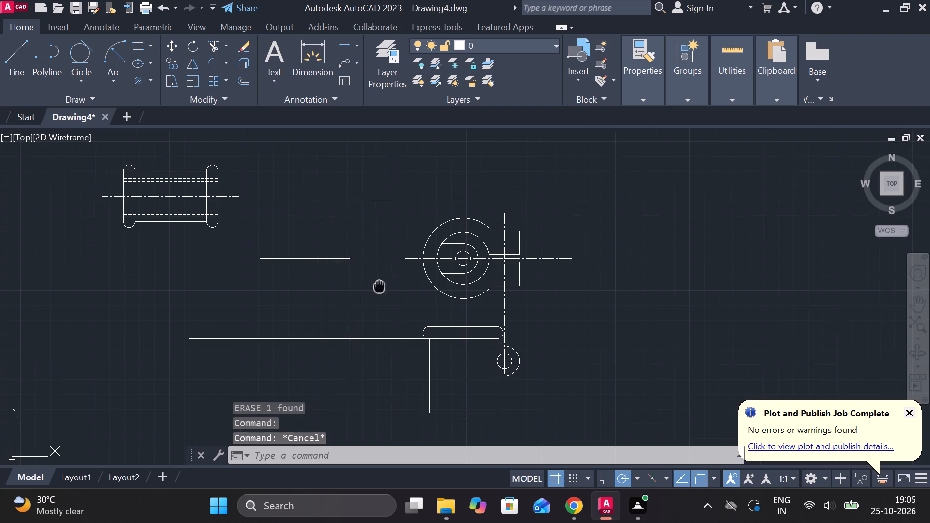
middle_drag(386, 288, 390, 290)
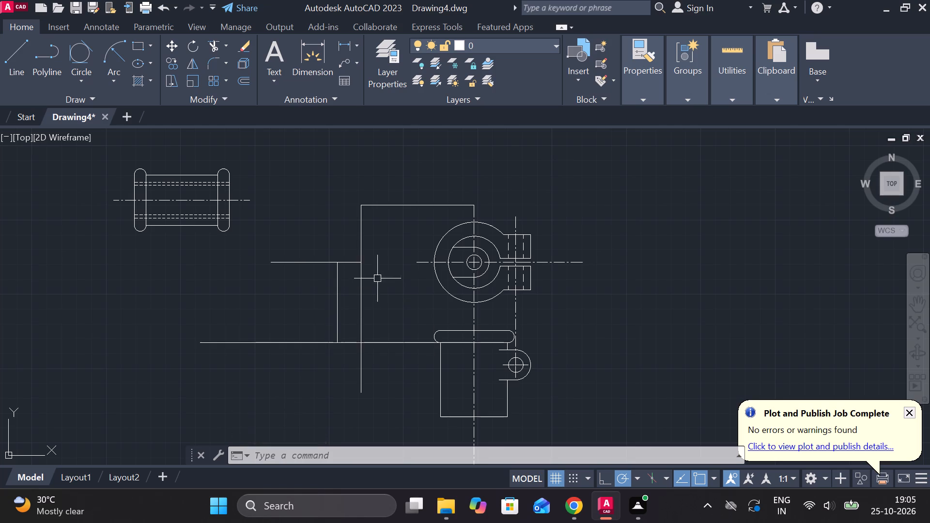
middle_drag(375, 258, 436, 261)
scroll(317, 250, down, 1)
drag(182, 185, 267, 223)
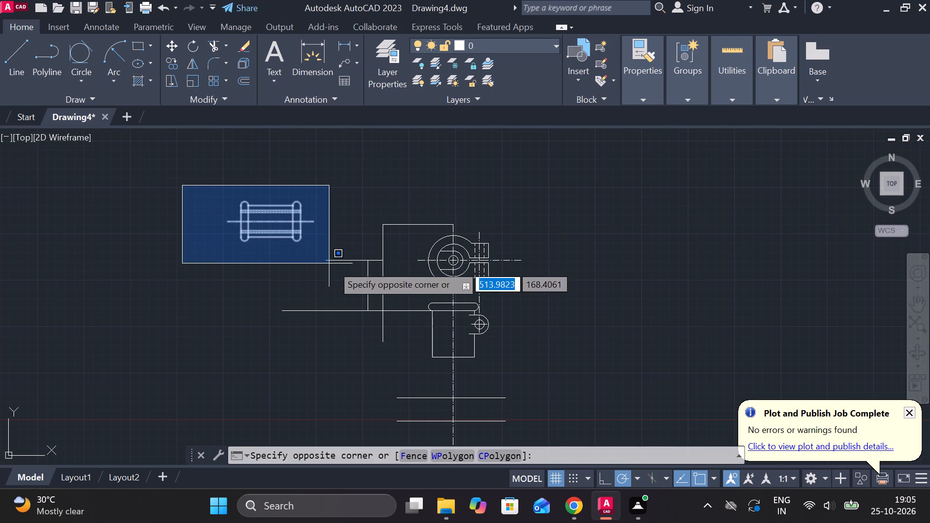
click(315, 270)
key(m)
key(Return)
scroll(314, 193, up, 1)
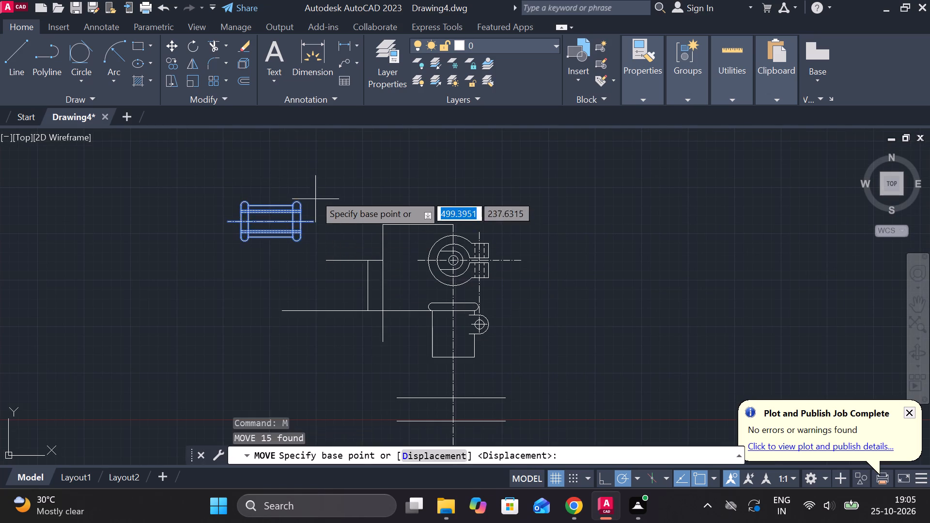
scroll(314, 193, up, 1)
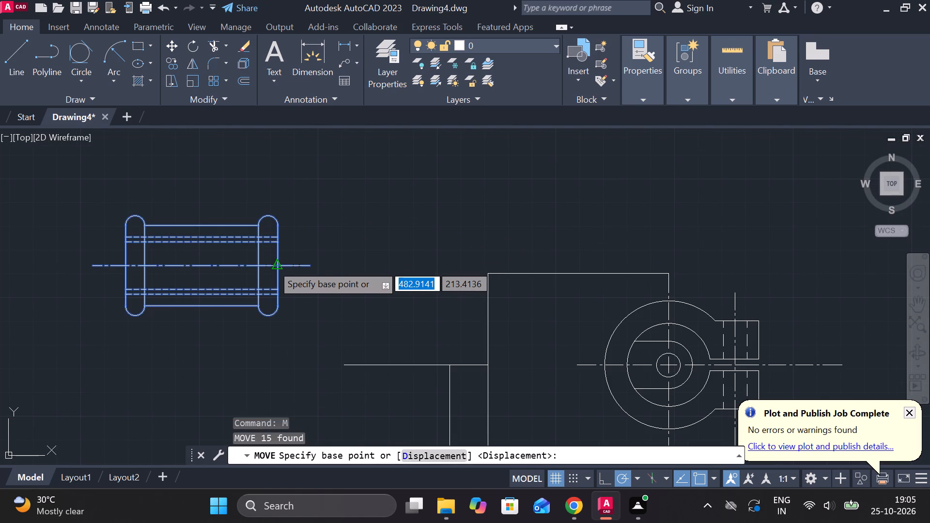
click(272, 264)
scroll(291, 293, down, 1)
scroll(400, 339, up, 2)
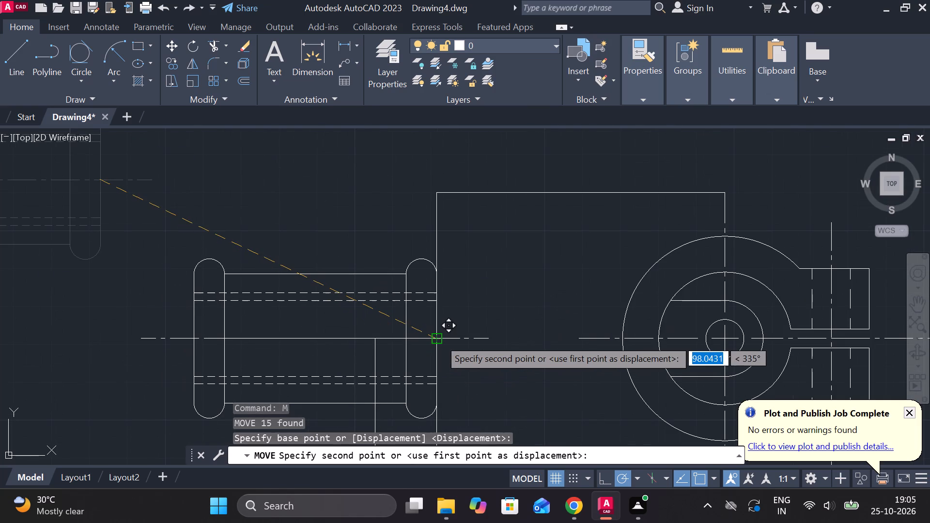
click(439, 339)
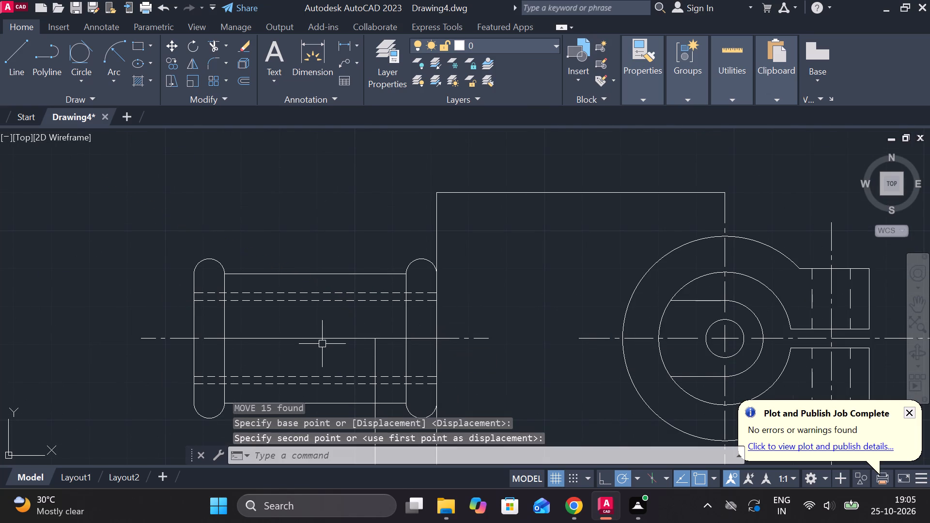
Erase the construction lines at the two-slot view: the horizontal one along its centerline, the long vertical one, and the old short vertical.
click(325, 339)
text(E)
key(space)
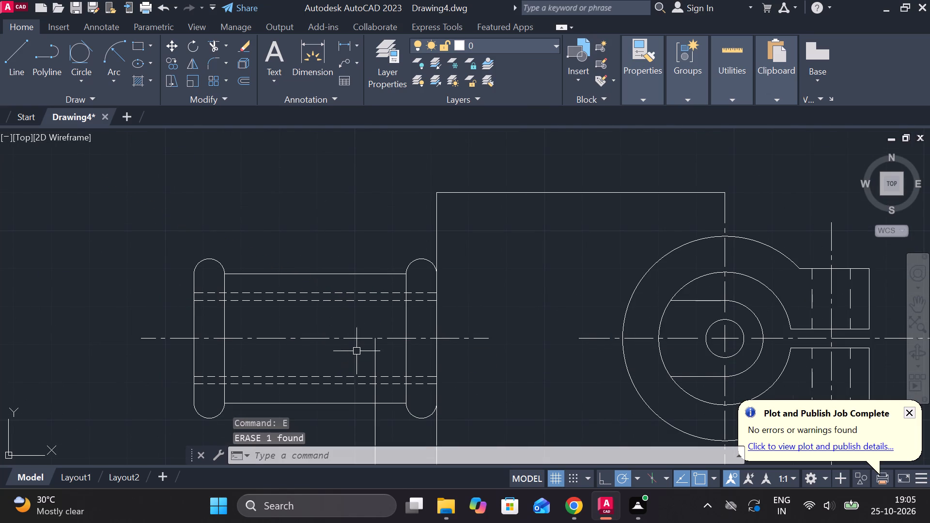
scroll(407, 353, down, 1)
click(426, 275)
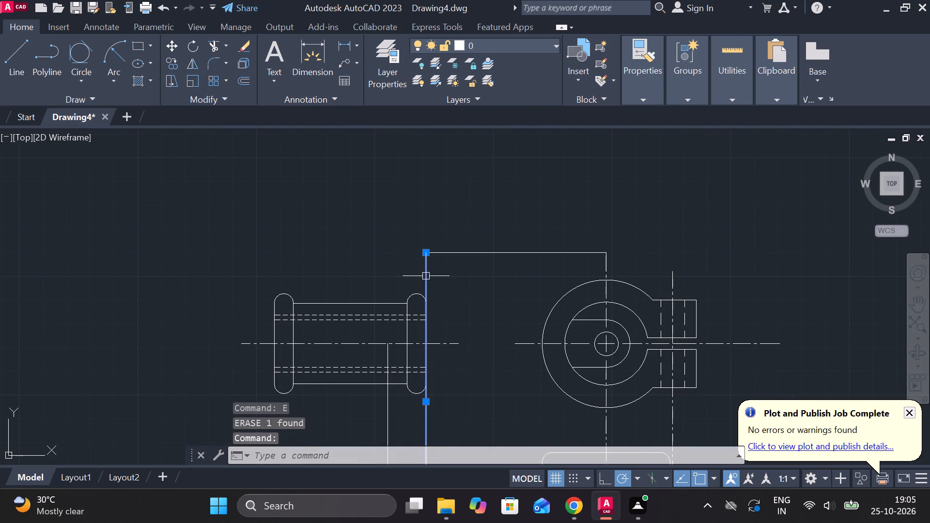
key(e)
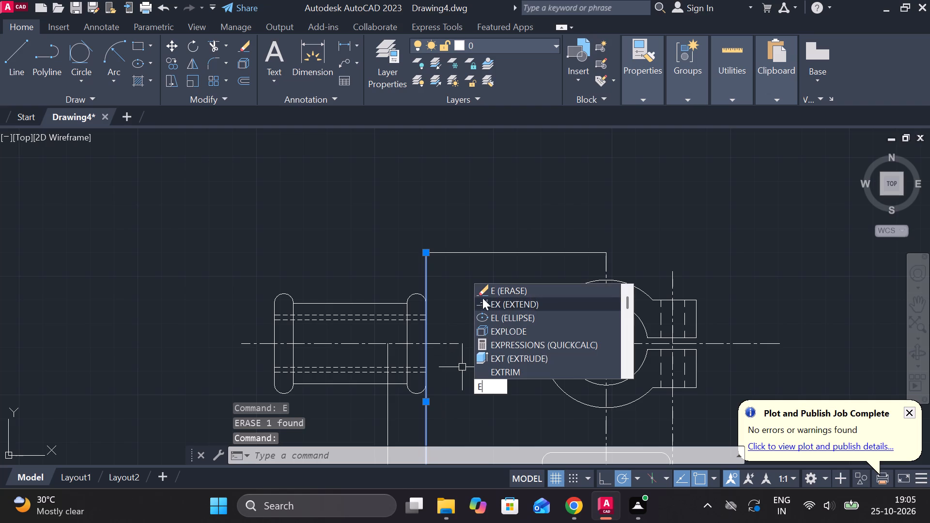
click(494, 287)
middle_drag(461, 364, 445, 316)
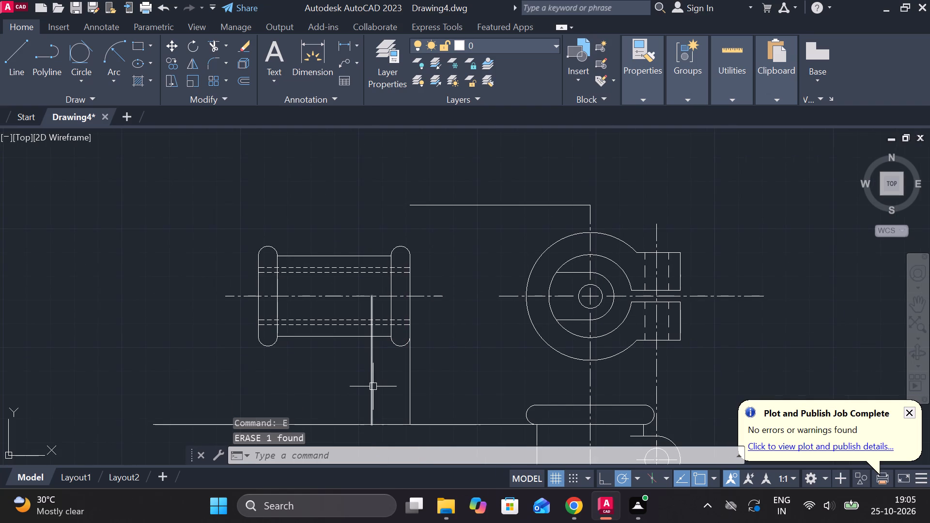
click(373, 386)
text(E)
key(space)
Trim the horizontal baseline where it extends beyond the 54-unit vertical line, below the two-slot view.
scroll(373, 386, down, 1)
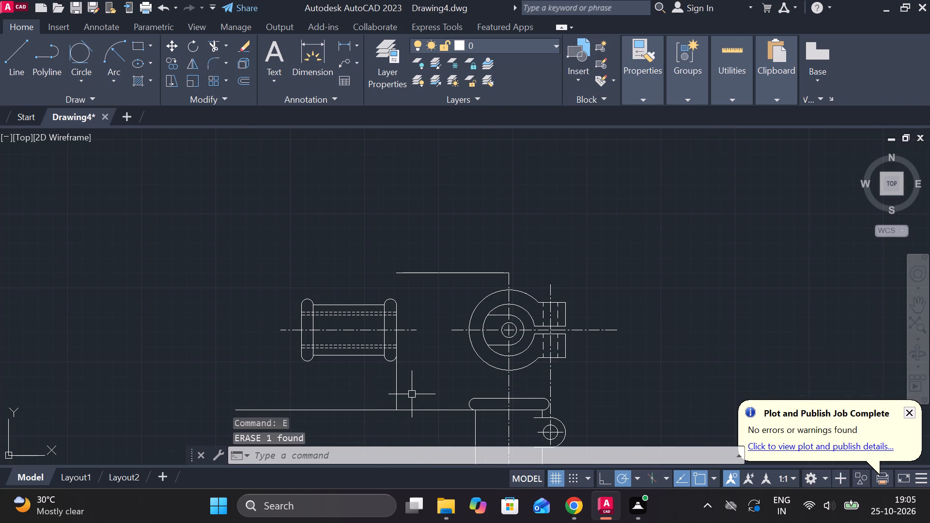
text(TR)
key(space)
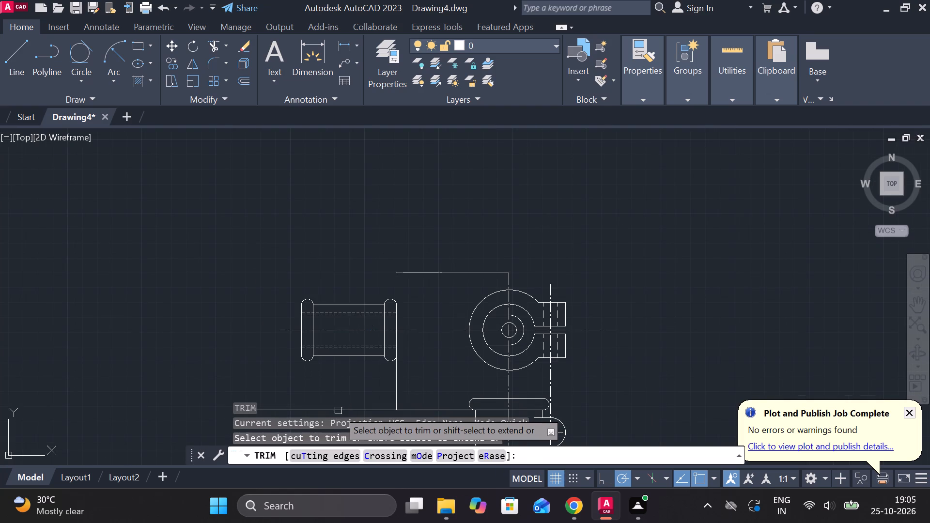
click(338, 411)
middle_drag(405, 378, 389, 334)
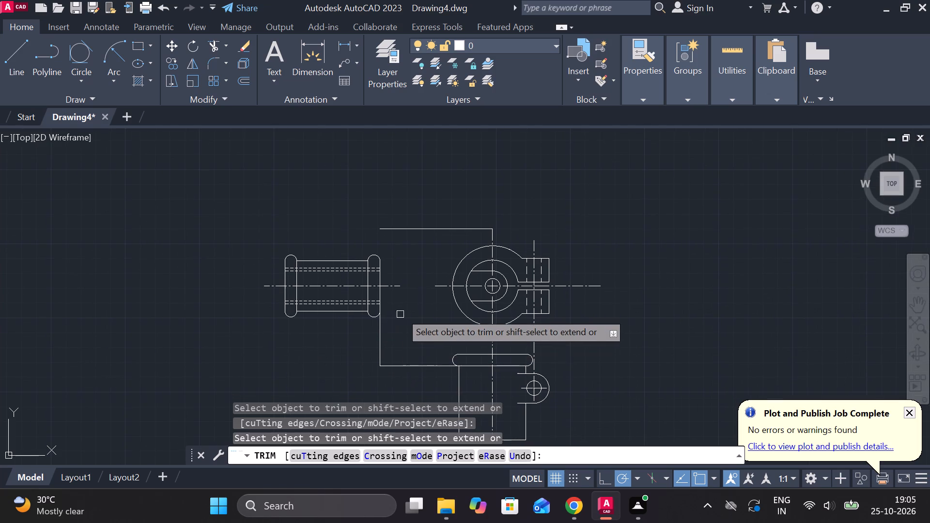
key(Escape)
Erase the horizontal construction line above the views and the 54-unit vertical line below the two-slot view.
click(403, 232)
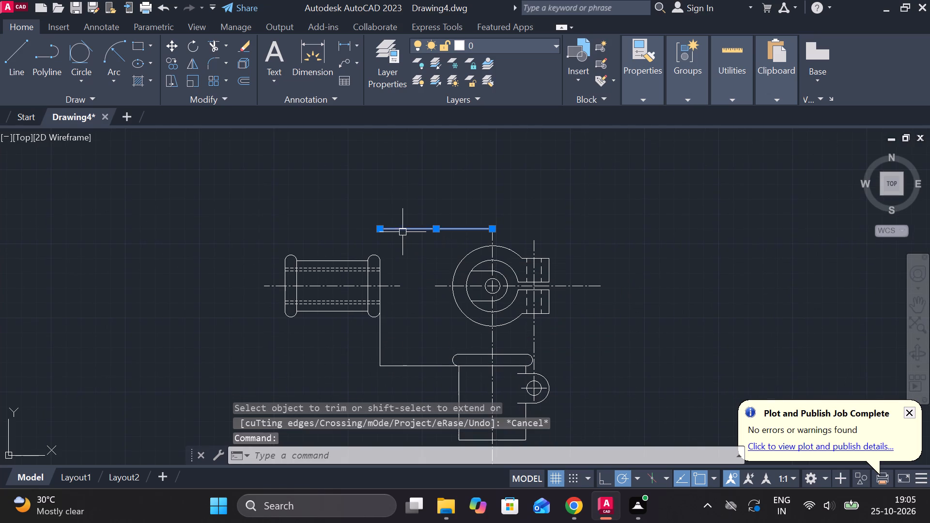
text(E)
key(space)
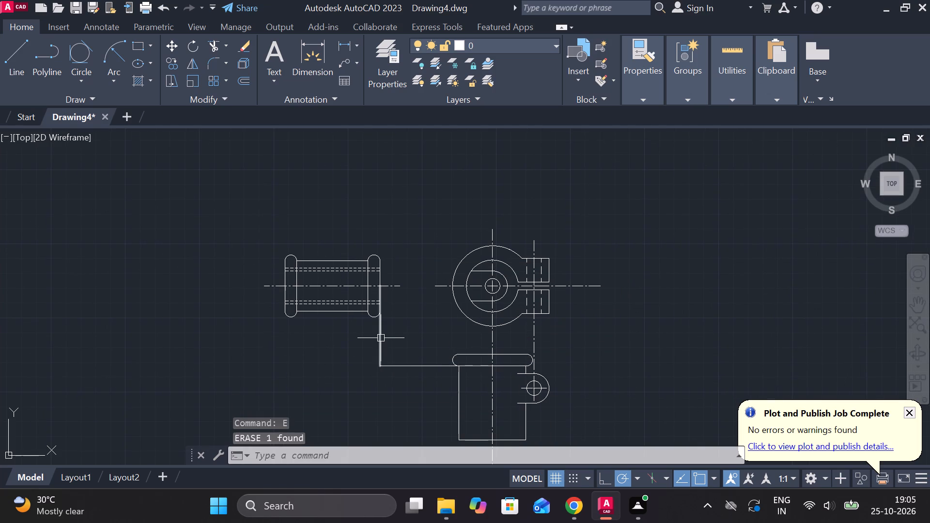
click(381, 338)
key(e)
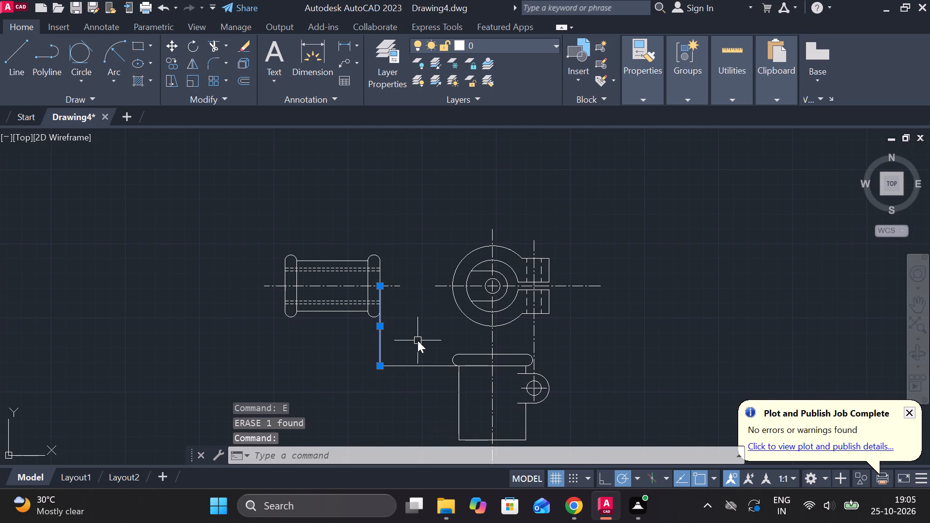
key(space)
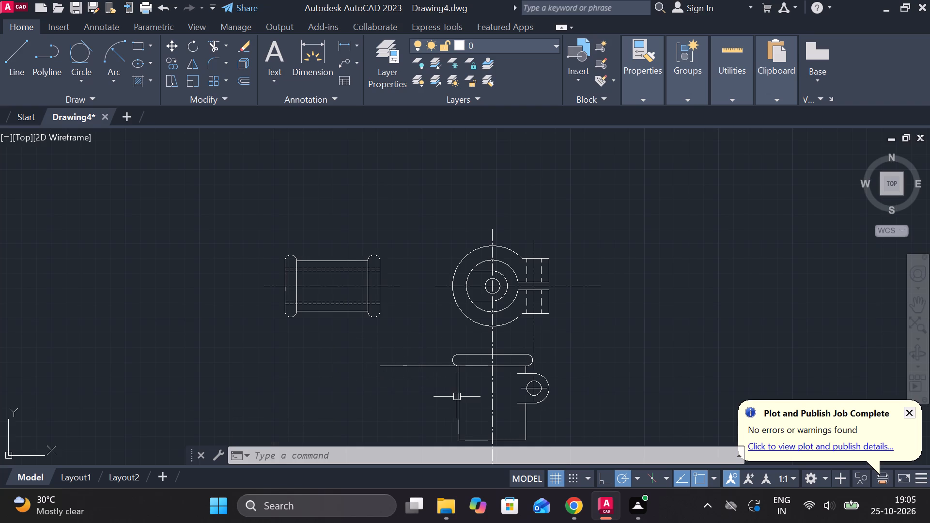
Draw a short vertical line downward from the midpoint of the two-slot view's lower edge.
scroll(357, 332, up, 1)
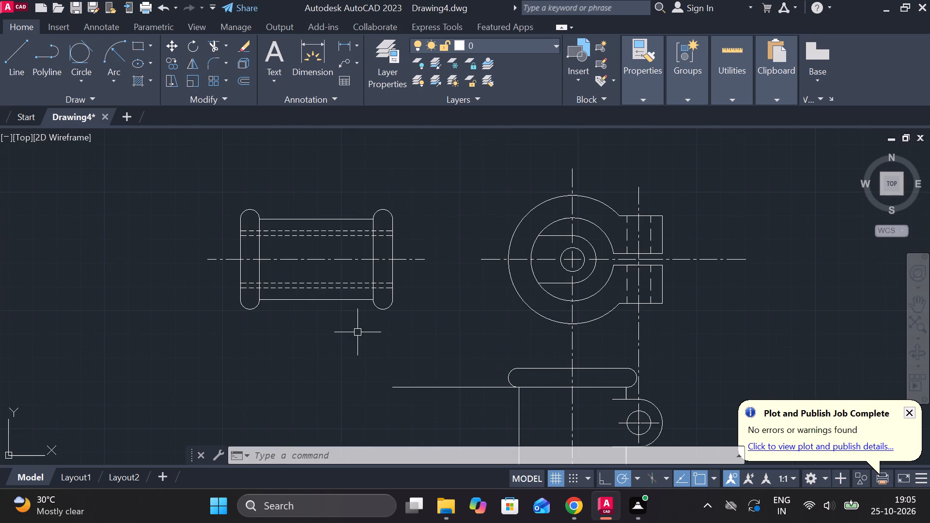
key(Escape)
key(l)
key(Return)
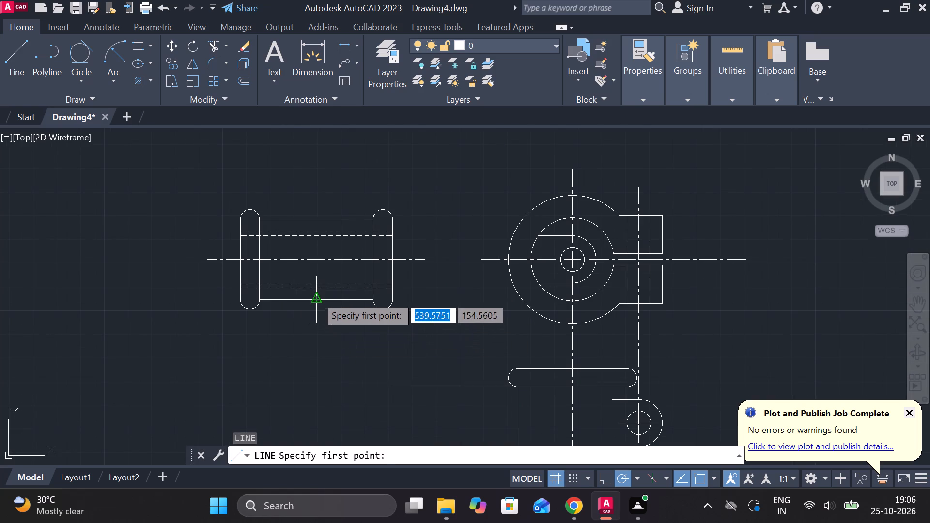
click(316, 296)
click(317, 356)
key(Escape)
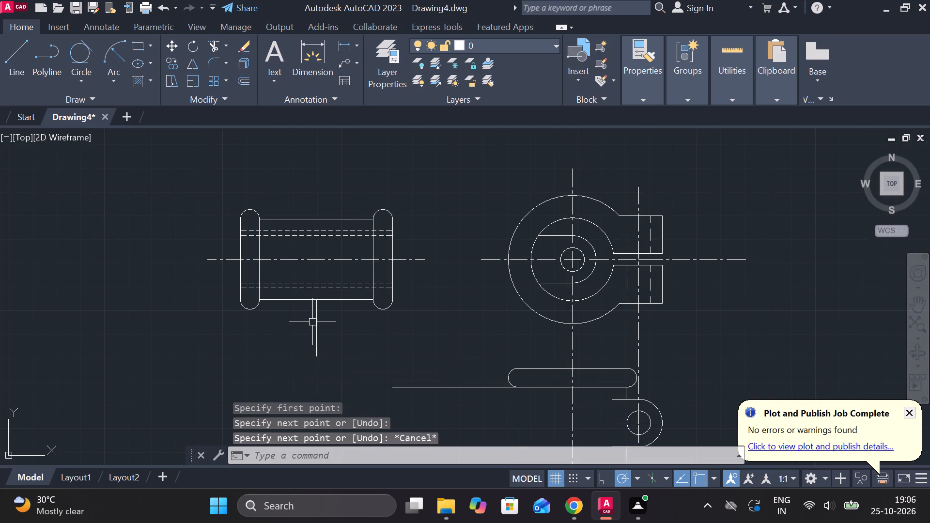
Offset the short vertical line by 27 units toward the right-hand slot.
click(314, 321)
key(o)
key(Return)
key(Return)
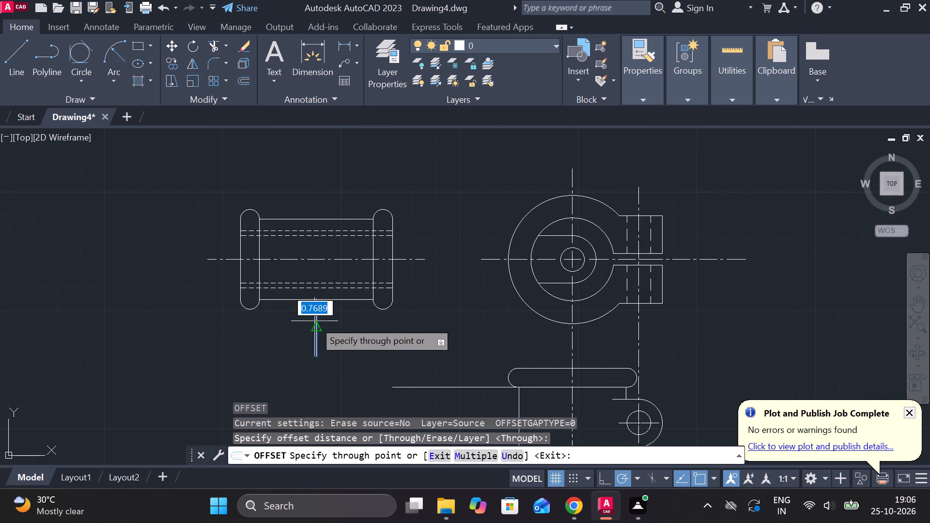
text(27)
key(Return)
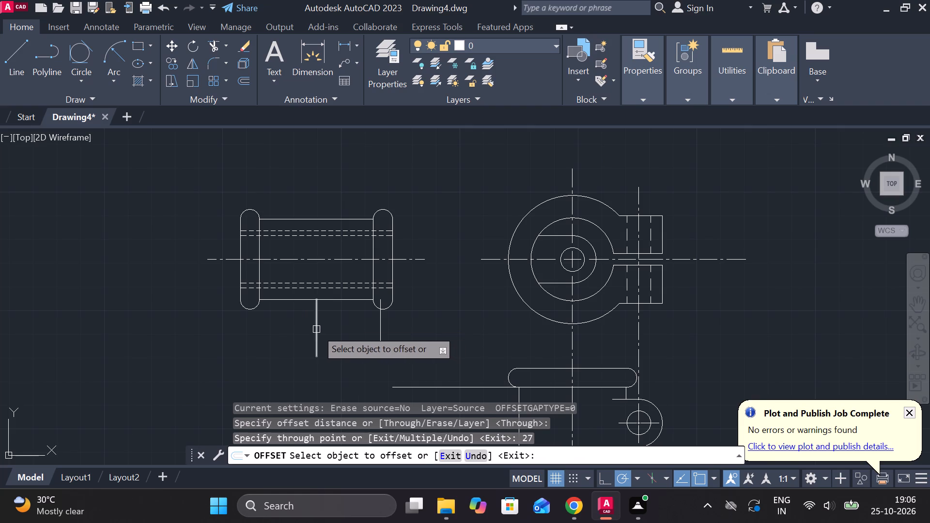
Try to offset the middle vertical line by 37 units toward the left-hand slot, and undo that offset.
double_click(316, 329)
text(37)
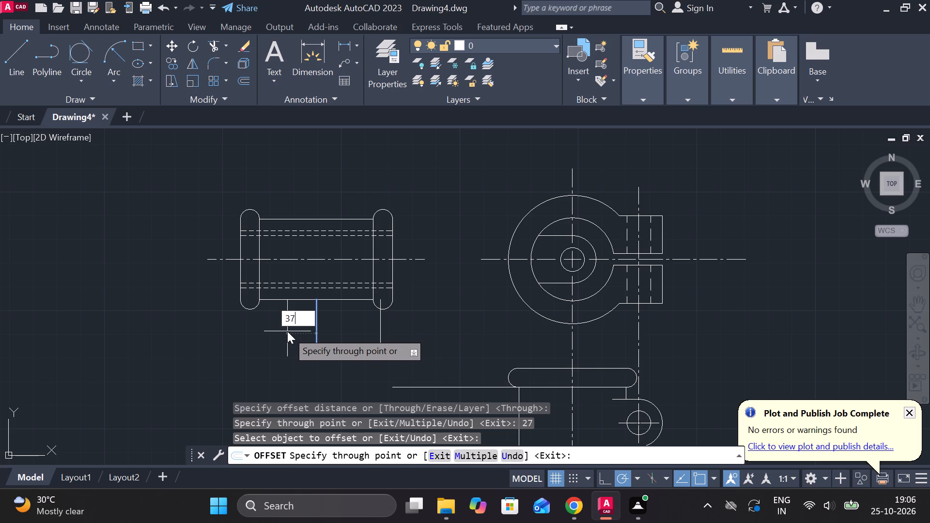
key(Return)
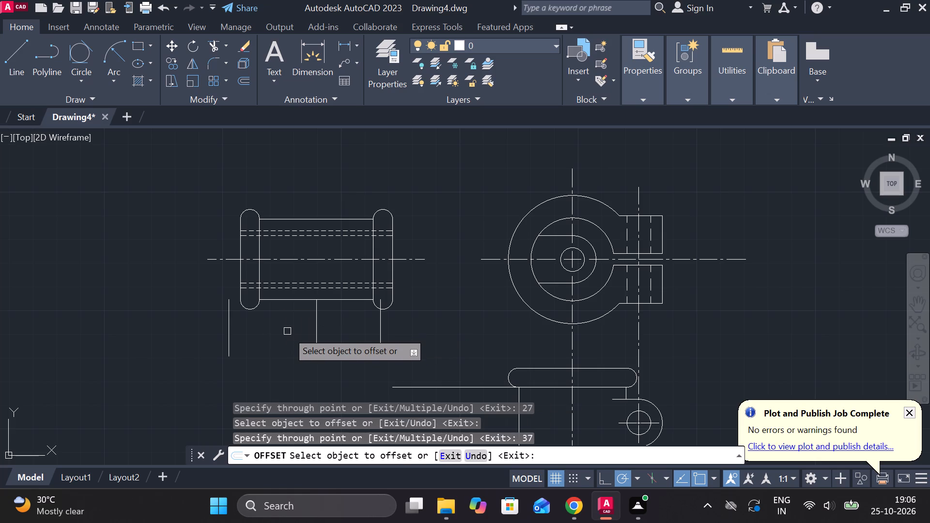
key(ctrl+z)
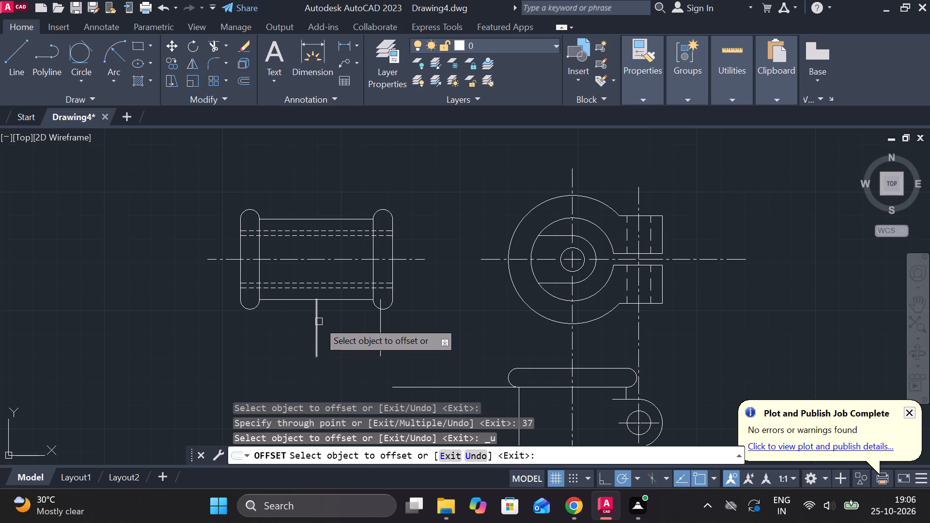
Offset the middle vertical line by 27 units toward the left-hand slot.
click(315, 317)
text(27)
key(Return)
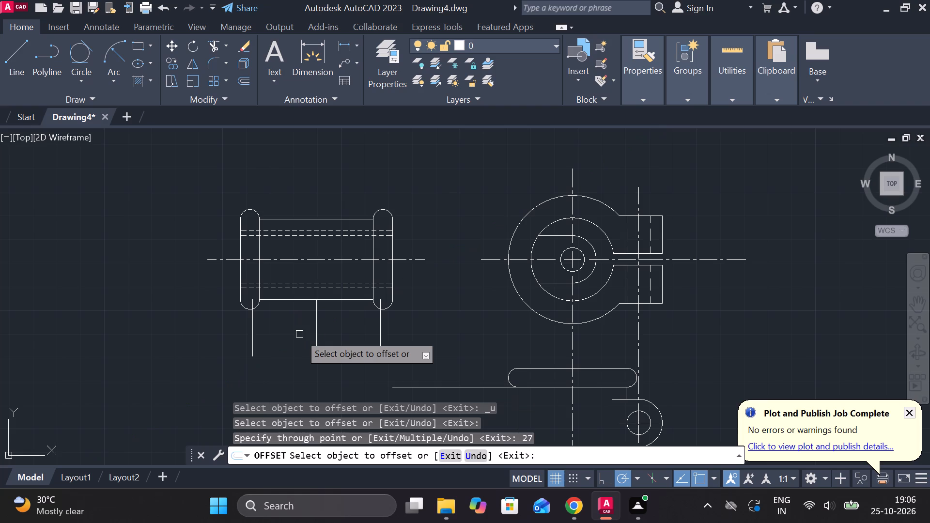
key(Escape)
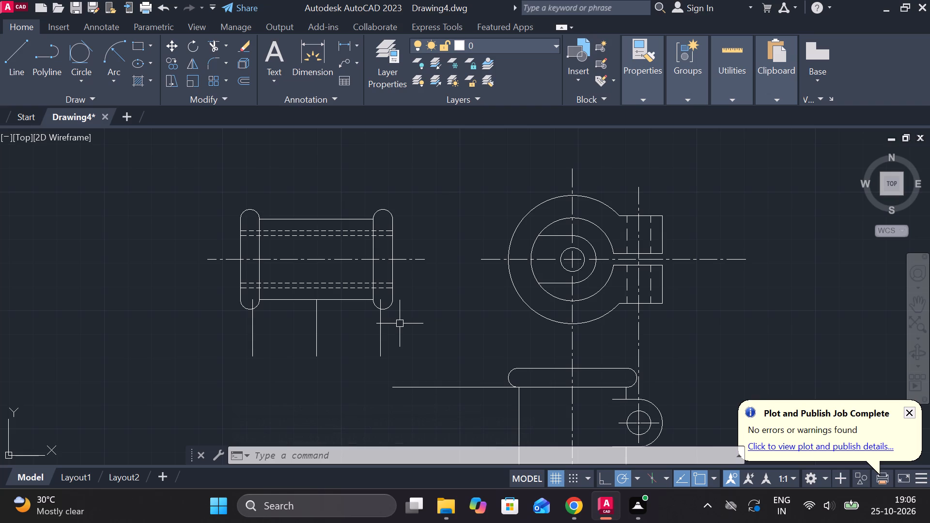
key(Escape)
Check the left-hand slot's width with a linear dimension, without placing it.
click(345, 39)
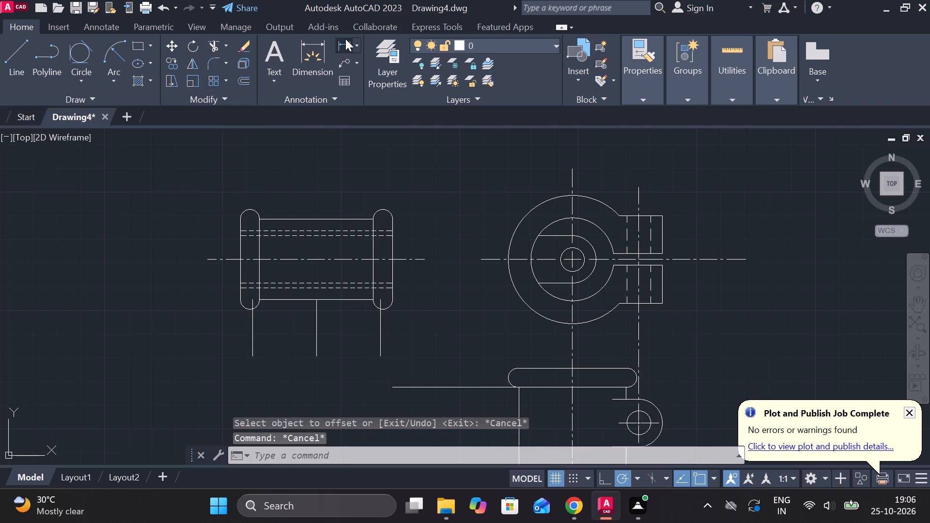
click(237, 258)
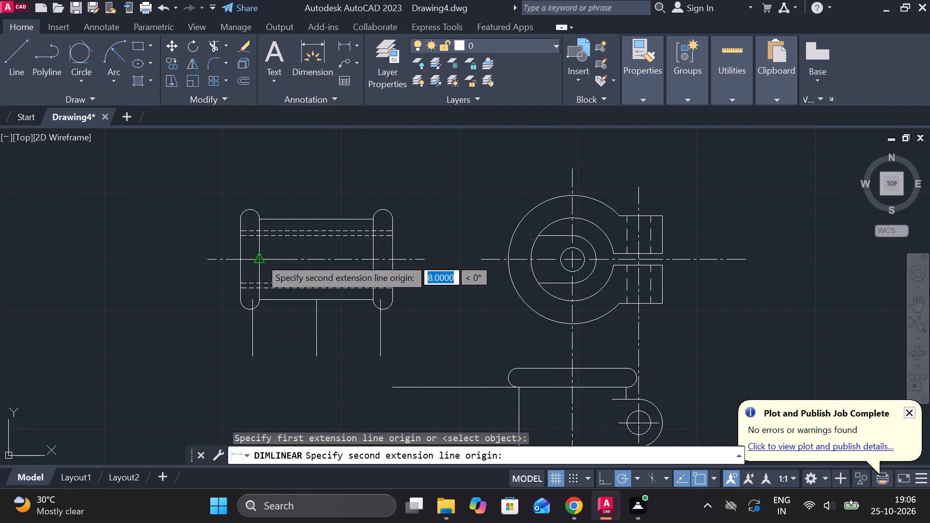
key(Escape)
Stretch the right-hand offset vertical down past the horizontal baseline, and extend the baseline to meet it.
middle_drag(254, 351, 251, 304)
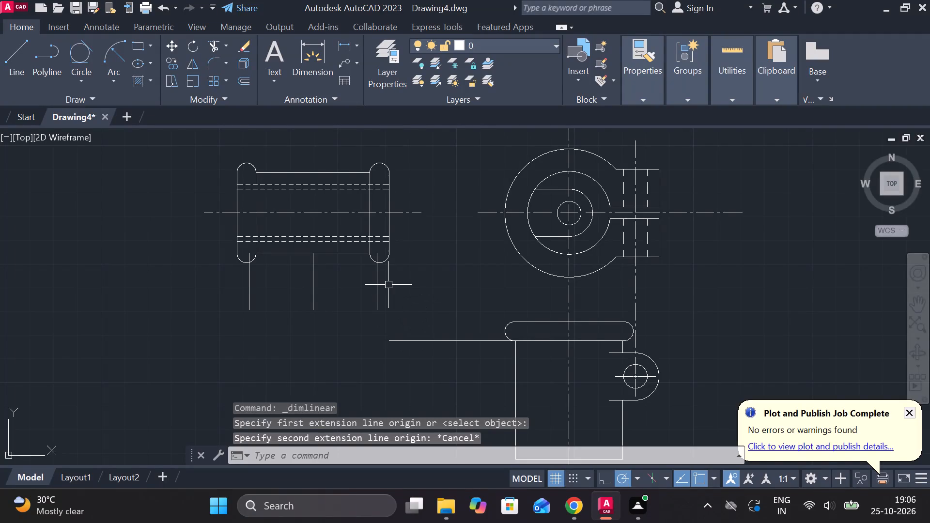
click(378, 278)
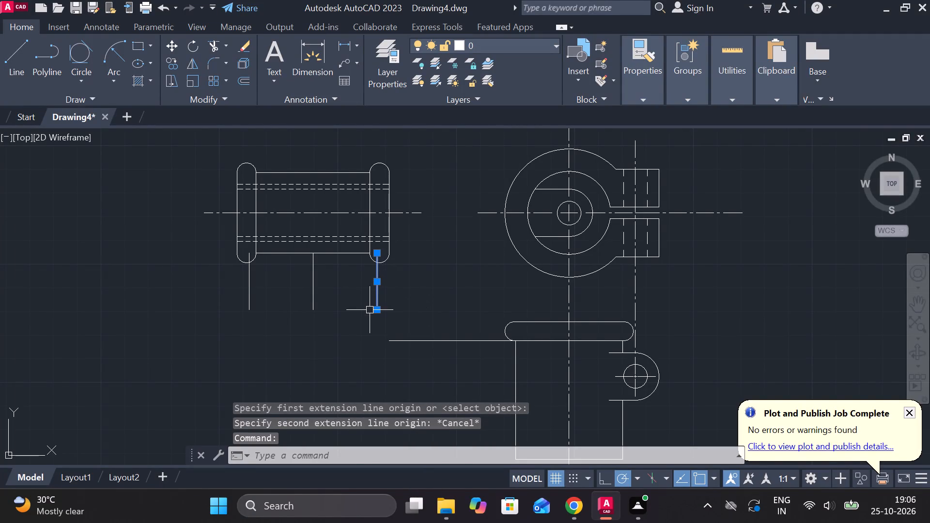
click(377, 310)
click(383, 359)
key(Escape)
text(EX)
key(space)
click(399, 343)
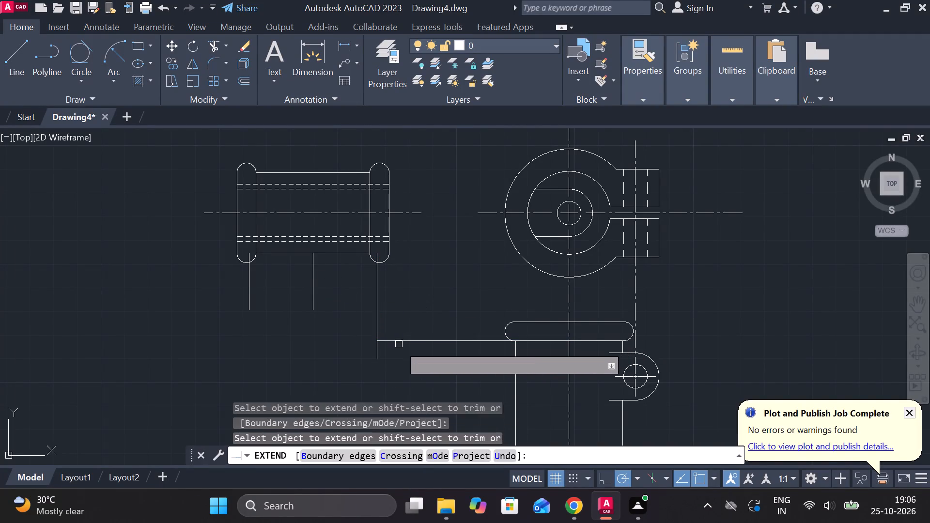
key(Escape)
Trim the right vertical's overhang below the baseline and the portions of both outer verticals lying inside the slots.
text(TR)
key(space)
click(374, 354)
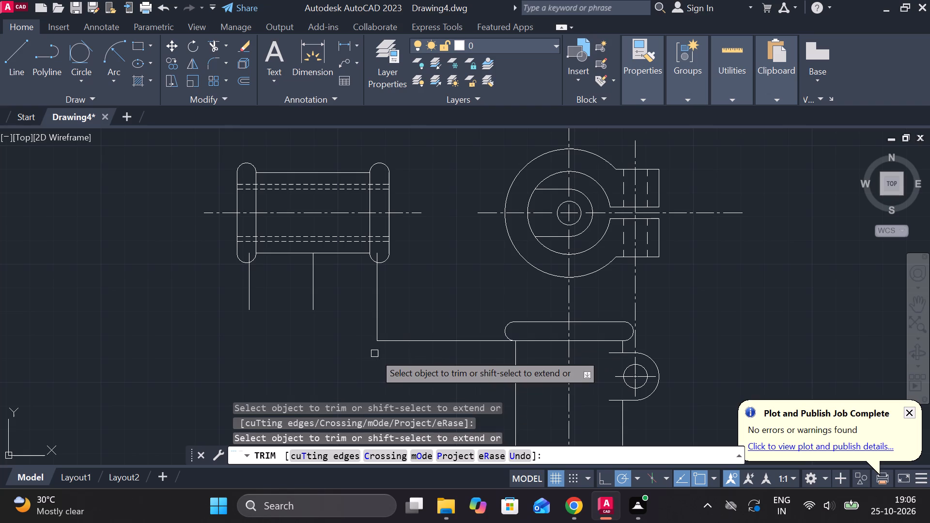
click(378, 252)
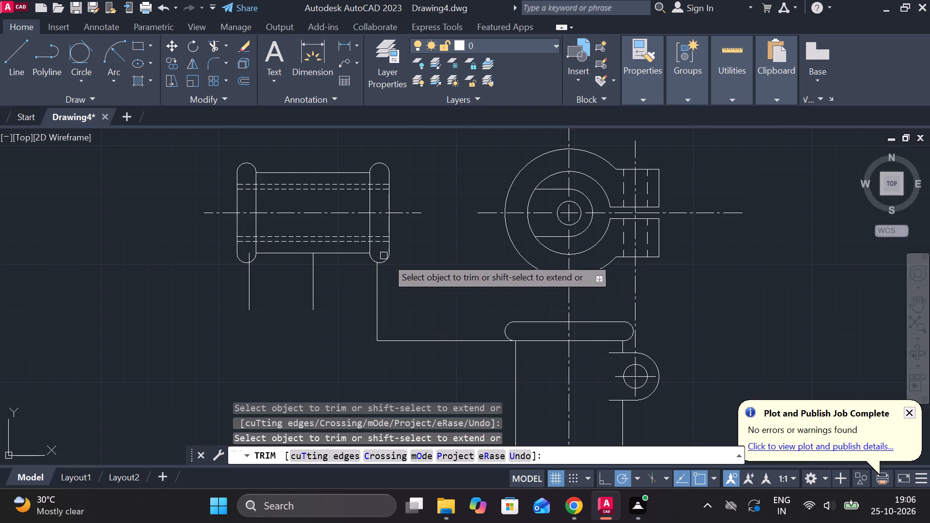
click(248, 254)
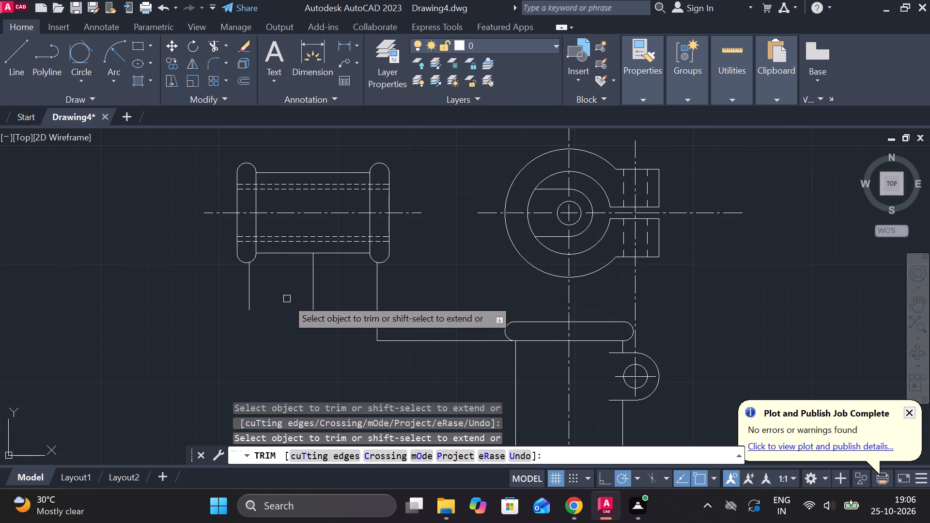
middle_drag(288, 303, 288, 273)
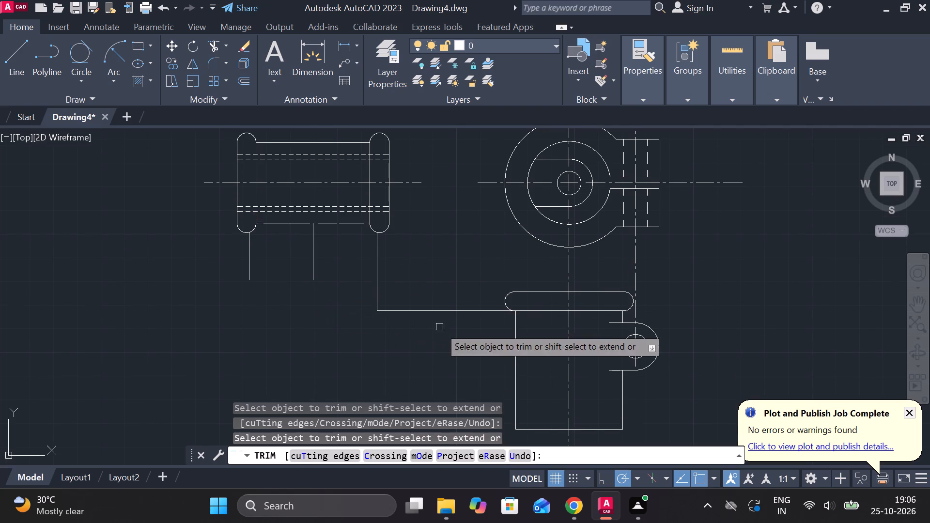
key(Escape)
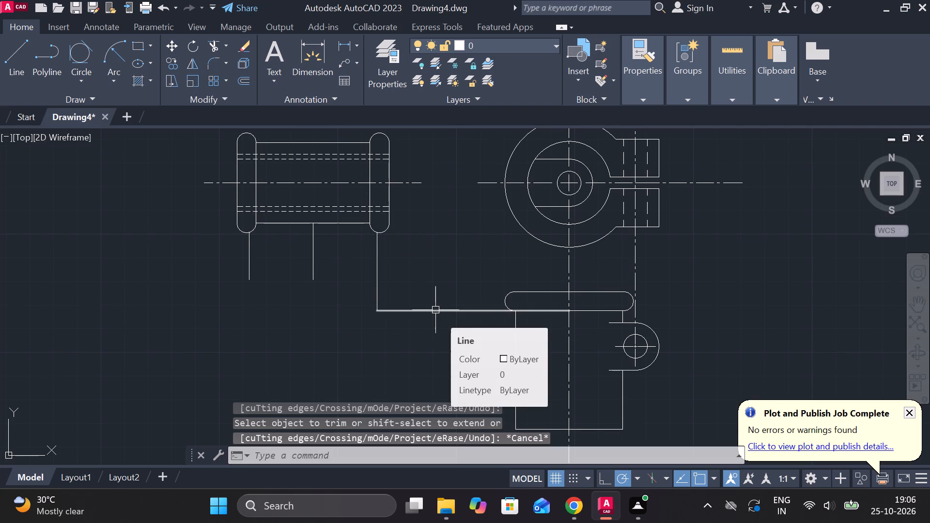
Offset the horizontal baseline 6 units downward.
click(435, 310)
key(o)
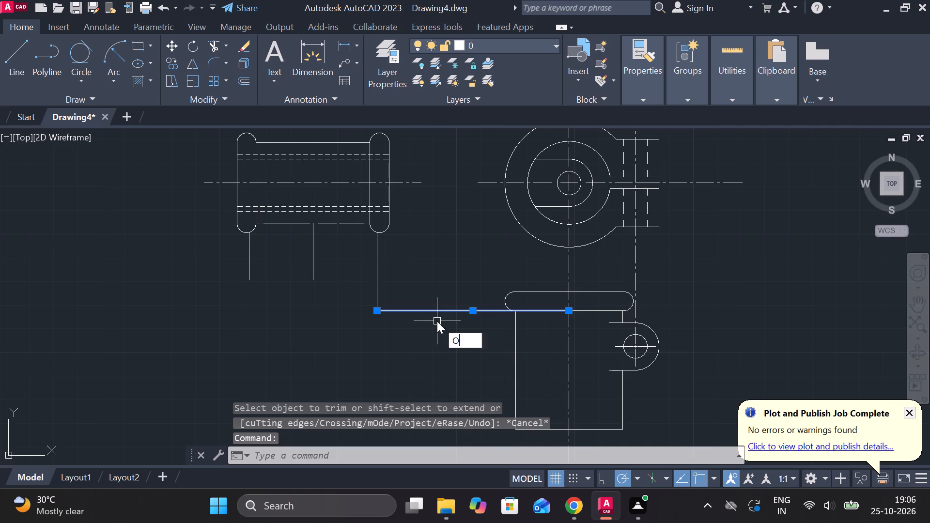
key(Return)
key(Return)
text(6)
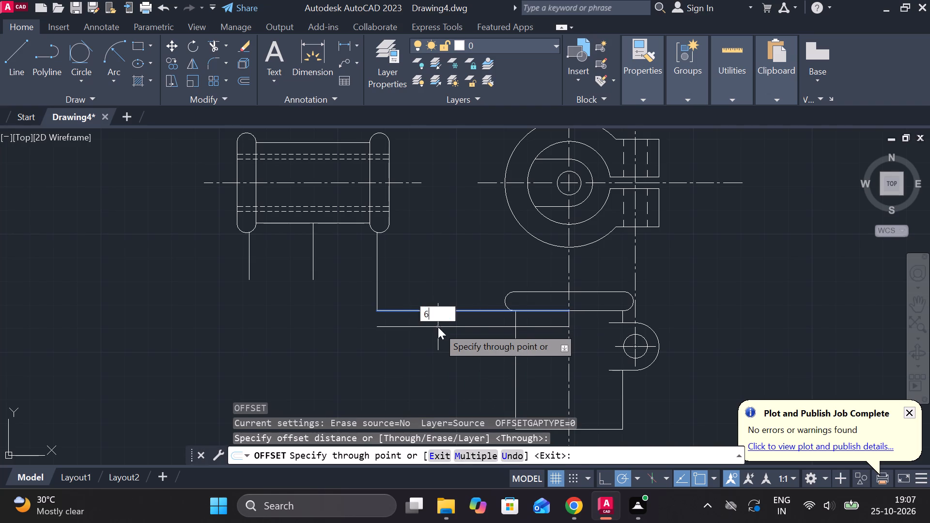
key(space)
middle_drag(438, 327, 394, 326)
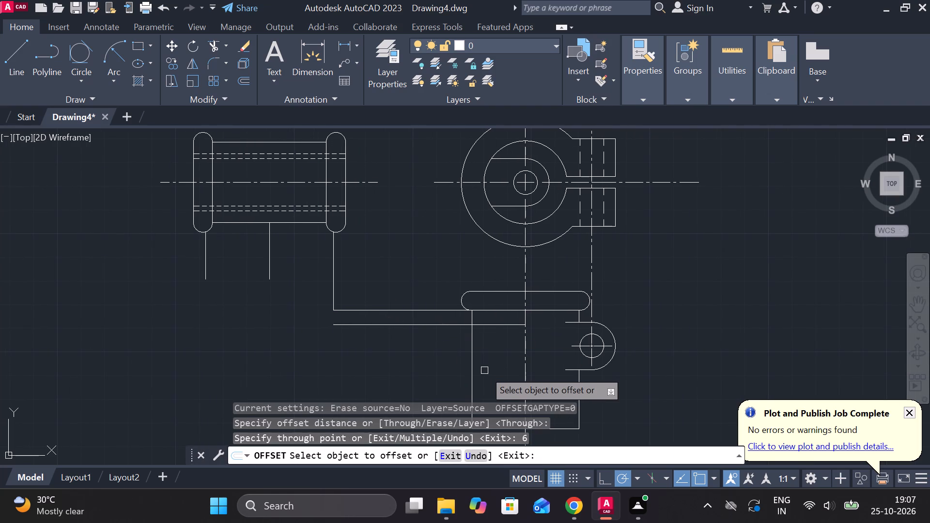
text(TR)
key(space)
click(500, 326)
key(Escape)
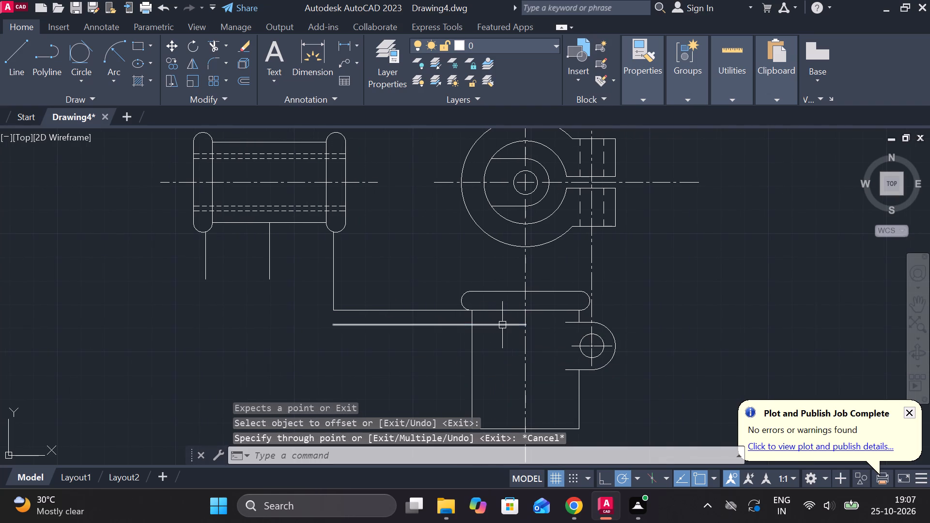
Trim the overlapping baseline portion under the front view's collar and the body's left edge between the baseline and its 6-unit offset.
text(TR)
key(space)
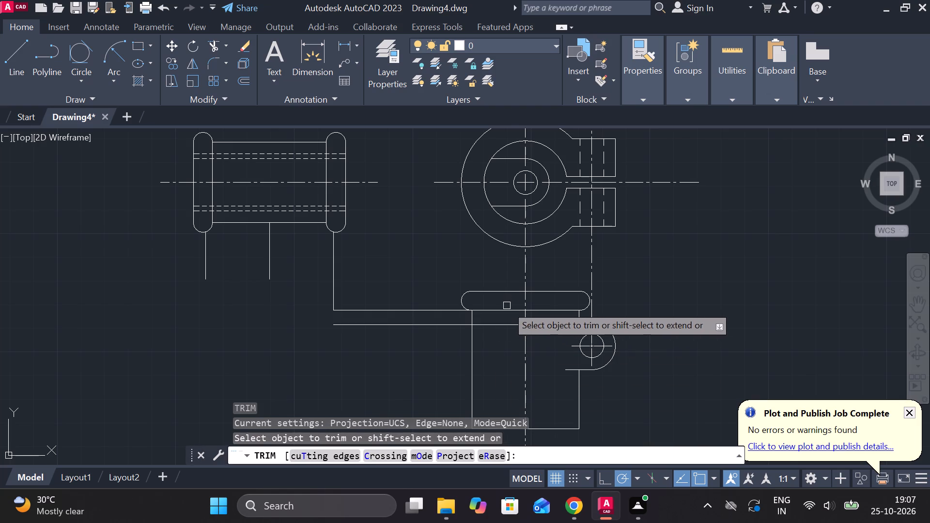
click(507, 306)
click(506, 312)
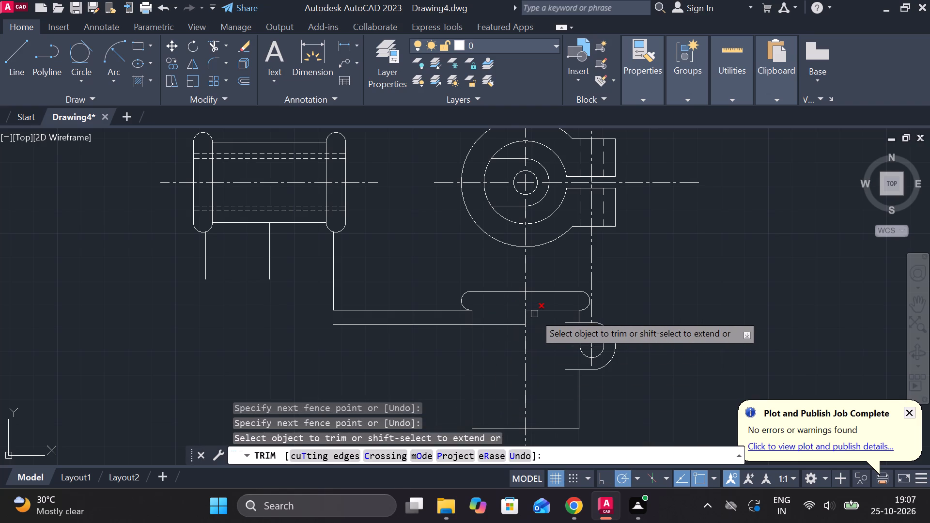
key(ctrl+z)
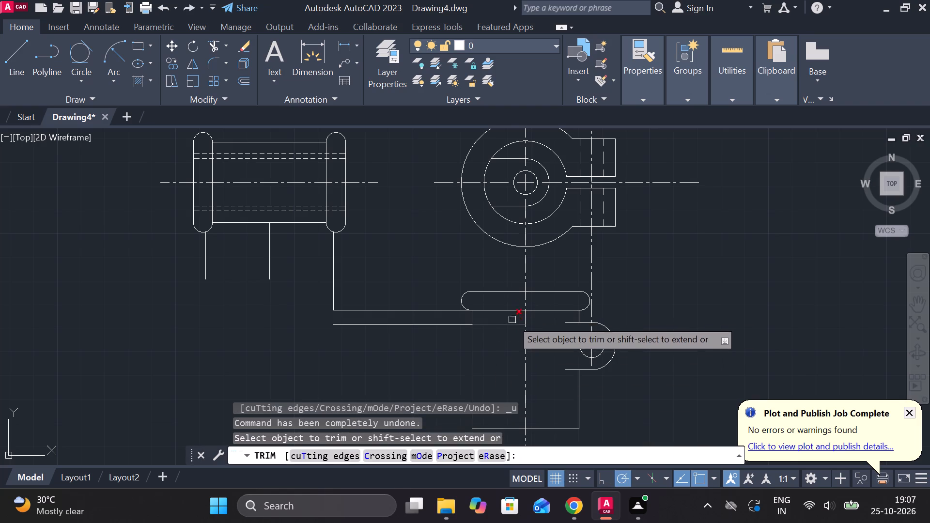
click(500, 312)
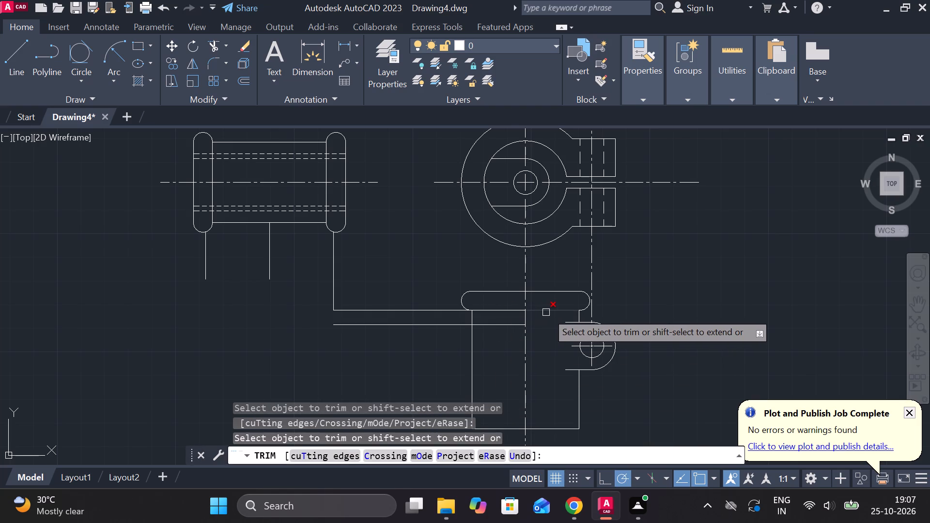
click(473, 320)
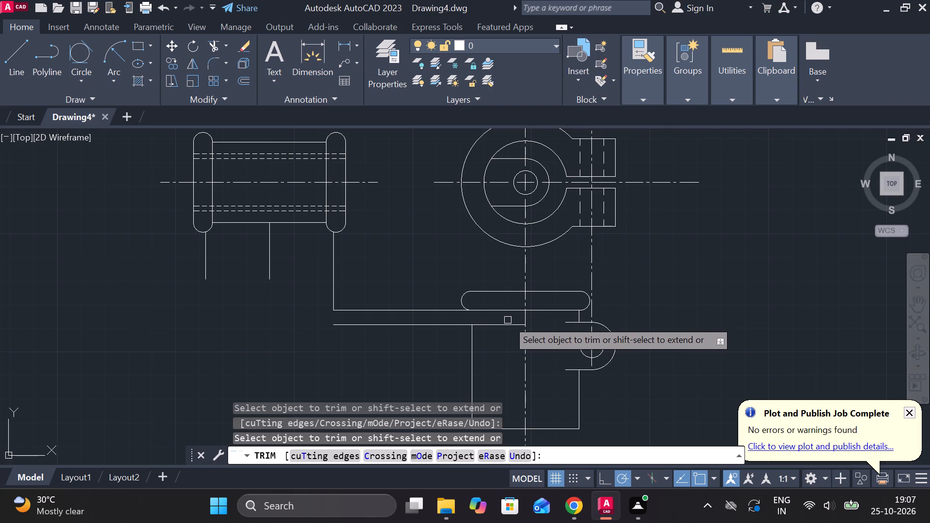
middle_drag(509, 337, 495, 337)
key(Escape)
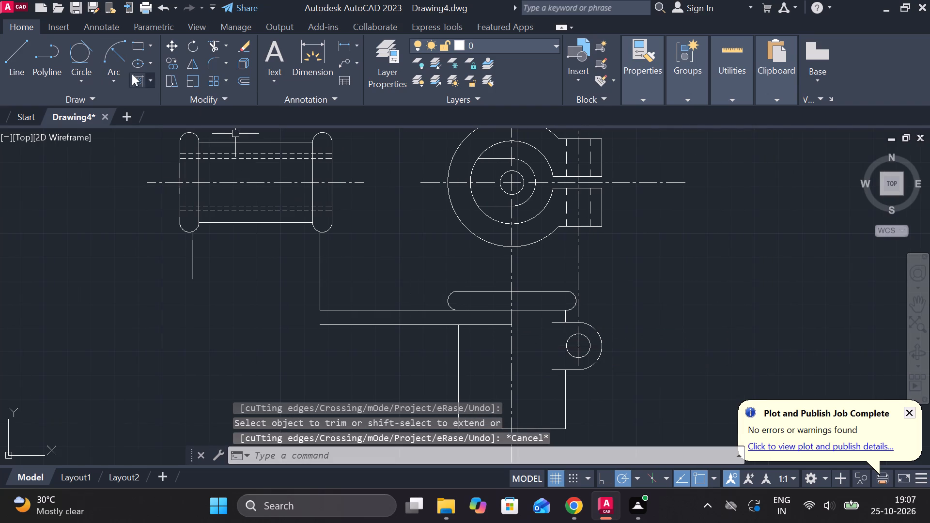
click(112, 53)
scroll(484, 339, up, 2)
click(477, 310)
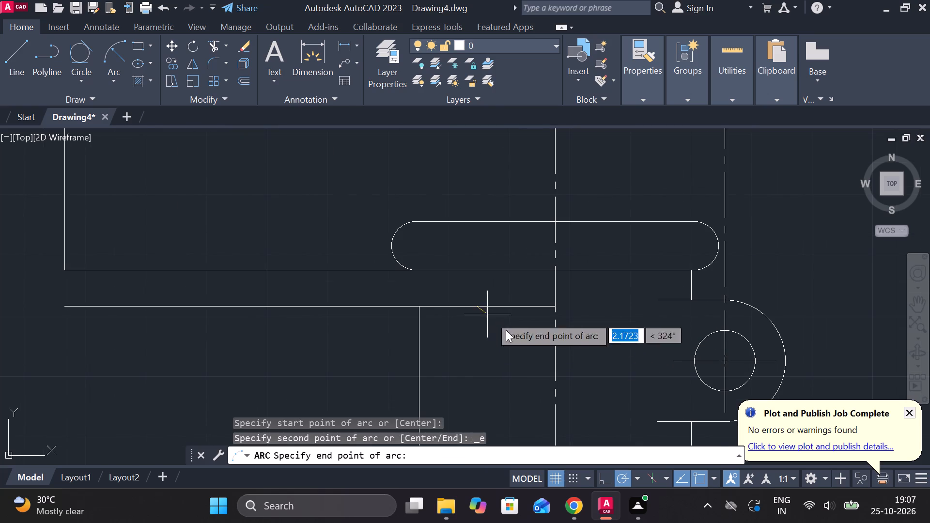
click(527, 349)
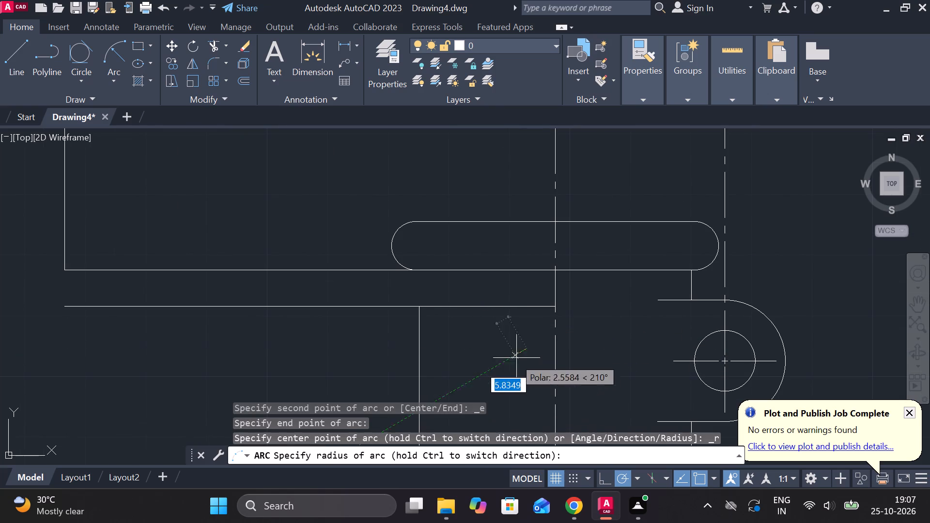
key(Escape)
Draw a small three-point arc inside the front-view body, curving from below up onto the arm's lower horizontal line.
key(space)
click(523, 338)
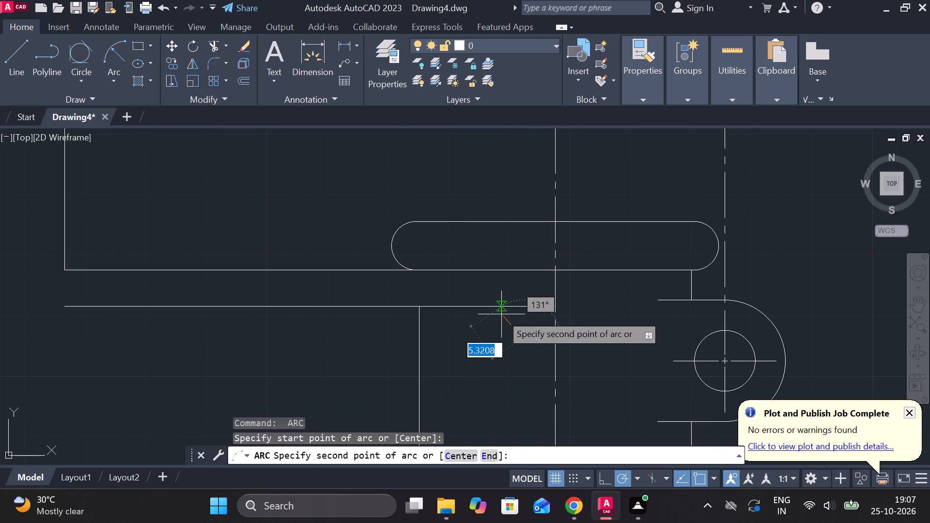
click(496, 308)
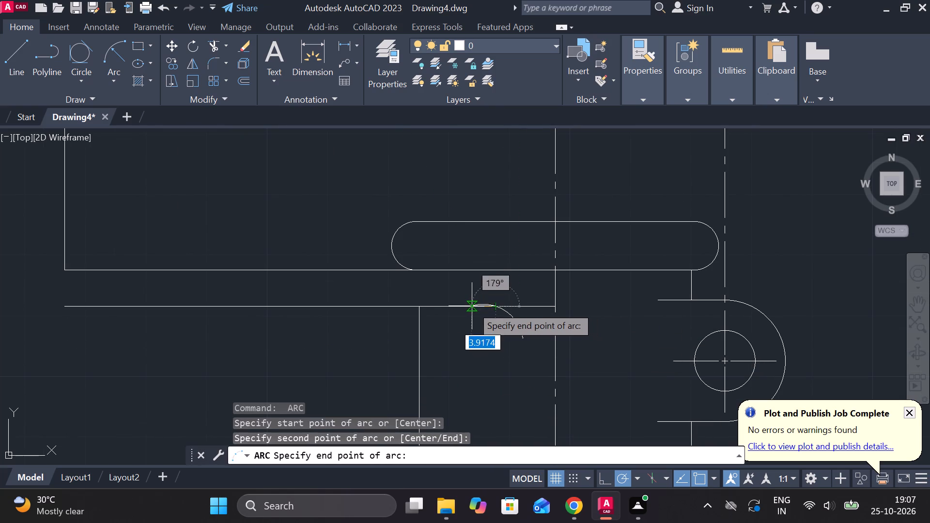
click(476, 307)
key(Escape)
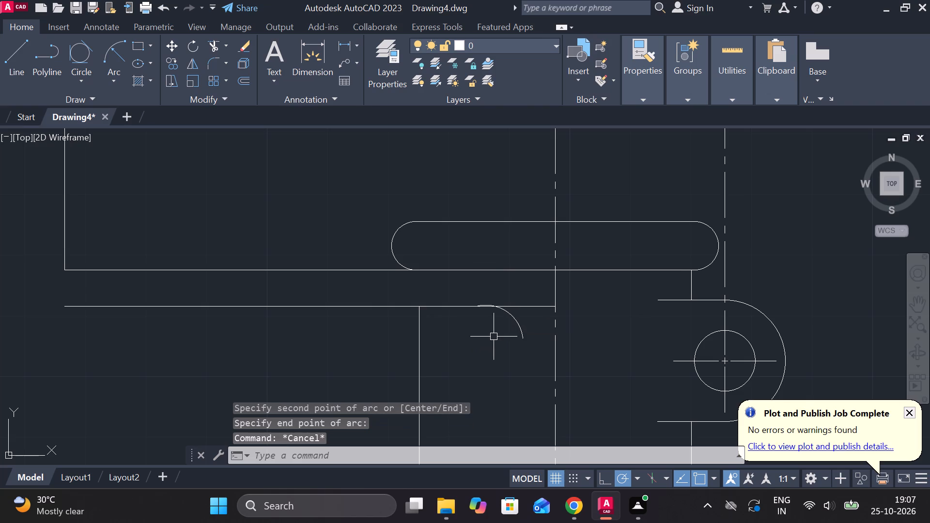
Trim the arm's lower horizontal line beyond the new arc and the arc's overlapping tail on that line.
text(TR)
key(space)
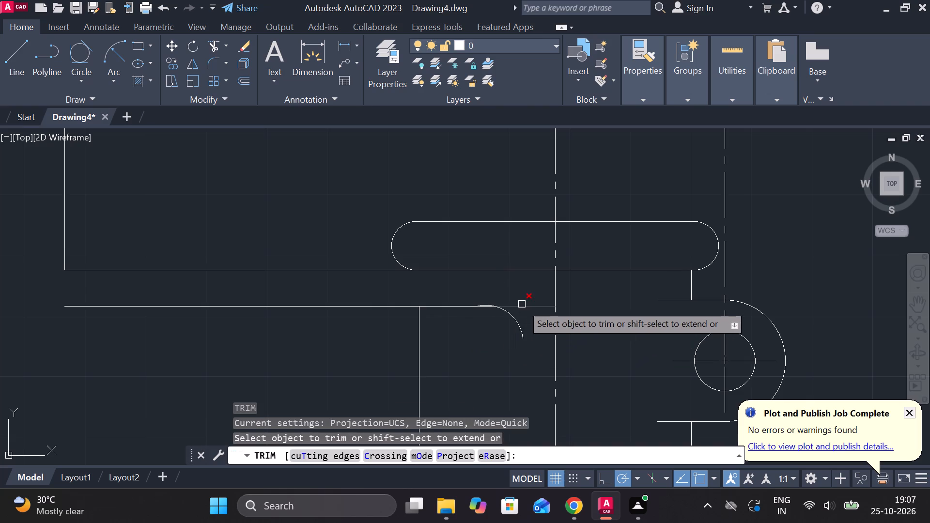
click(522, 304)
click(487, 302)
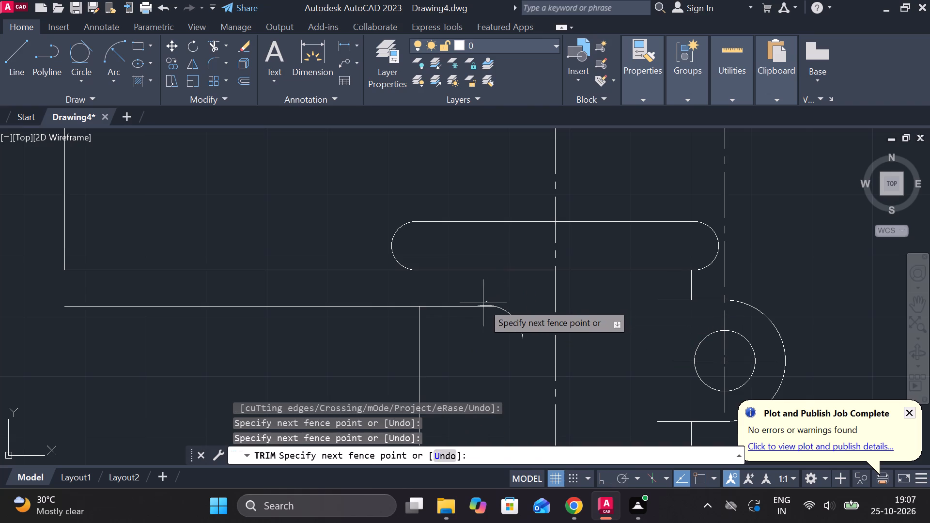
click(483, 303)
click(484, 305)
scroll(535, 351, down, 1)
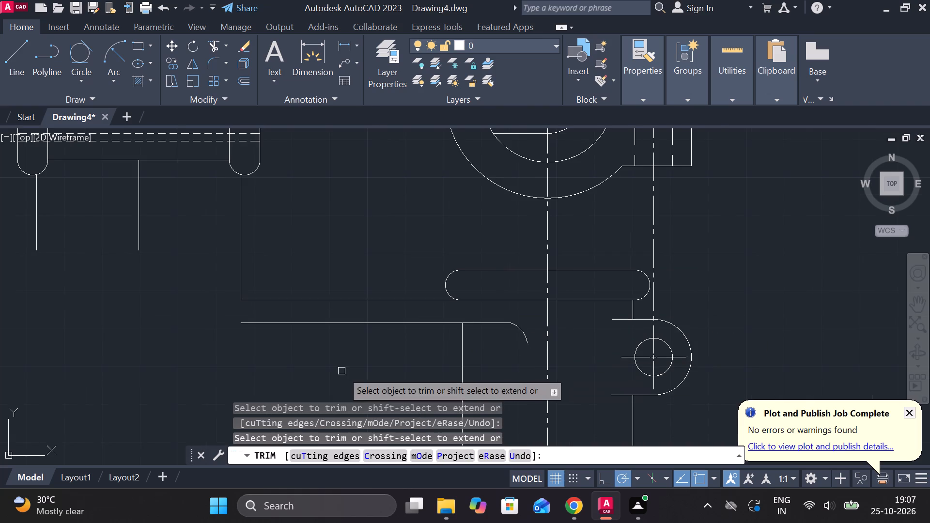
middle_drag(350, 371, 469, 342)
key(Escape)
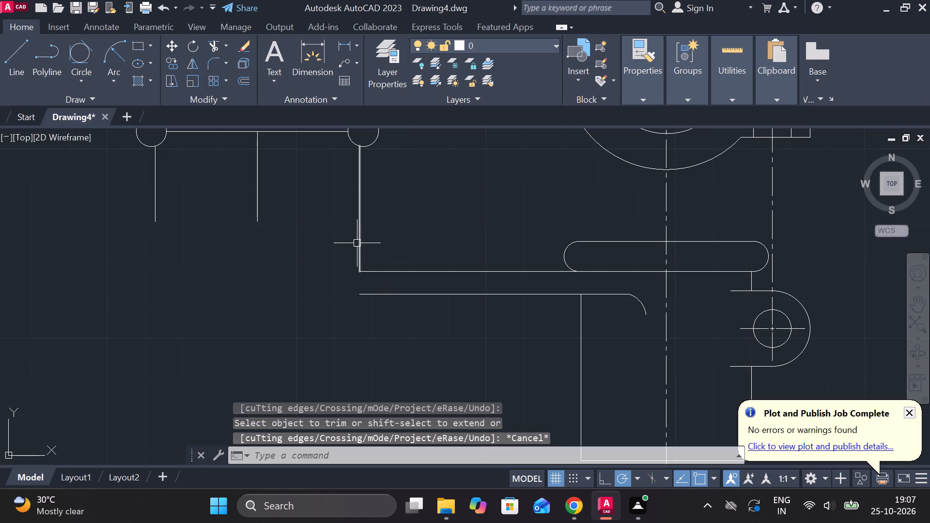
Offset the arm's vertical line below the two-slot part 6 units to the left.
click(357, 243)
key(o)
key(Return)
key(Return)
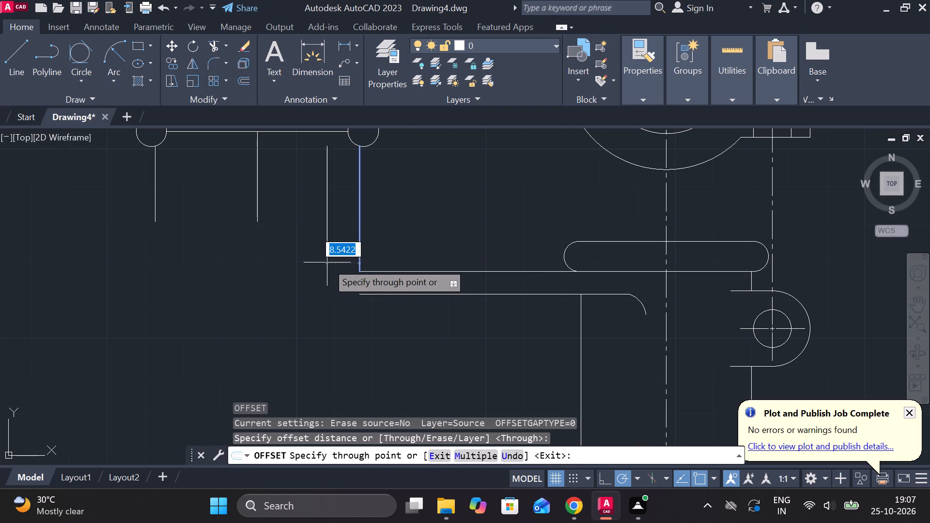
key(6)
key(Return)
key(Escape)
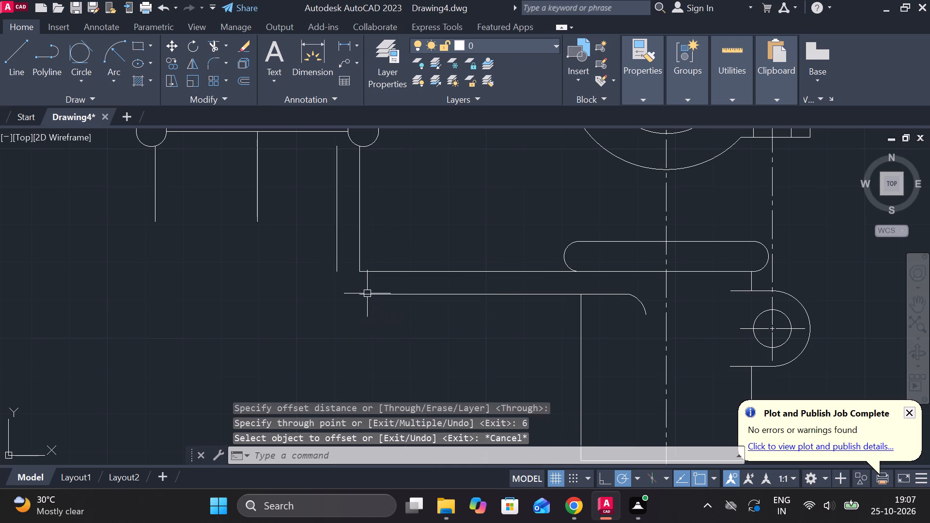
Lengthen the arm's lower horizontal line leftward, extend the offset vertical down to it, and trim the overhang to close the outer corner.
click(367, 293)
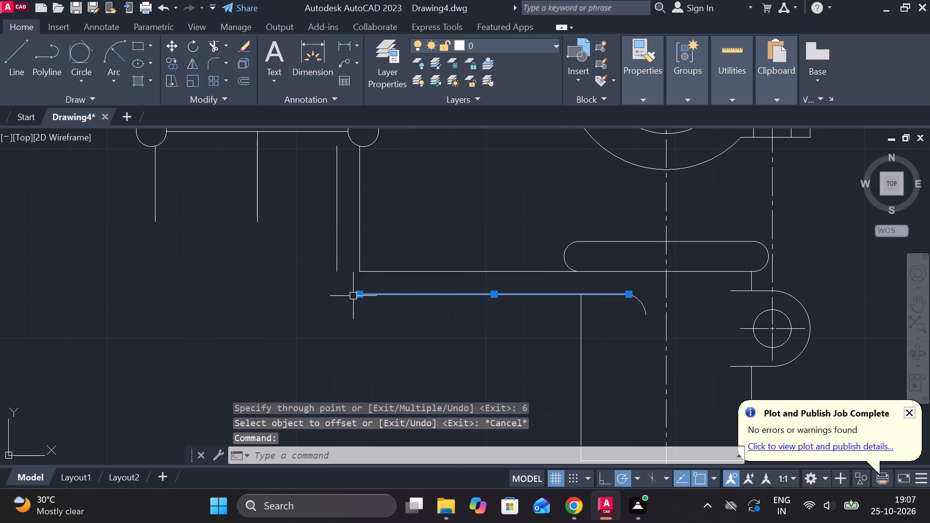
click(403, 332)
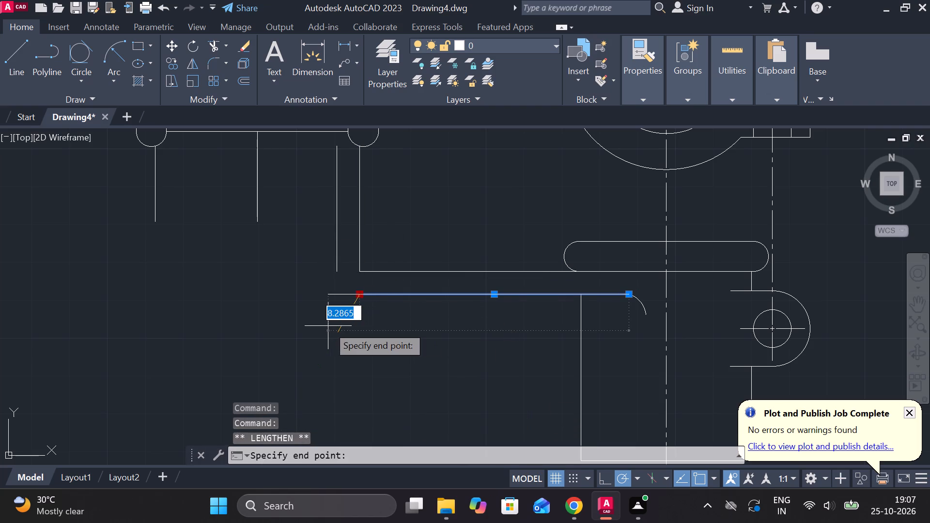
click(317, 324)
key(Escape)
text(EX)
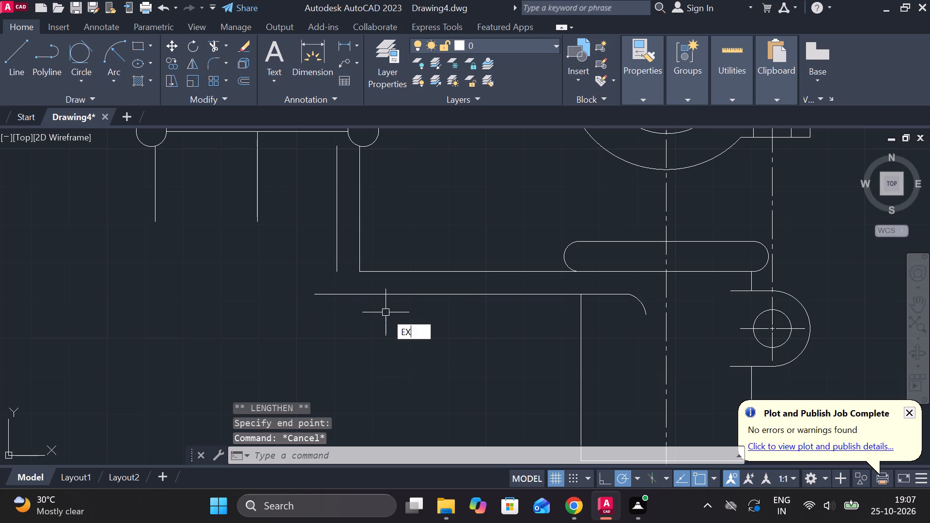
key(space)
click(339, 254)
key(Escape)
text(TR)
key(space)
click(312, 297)
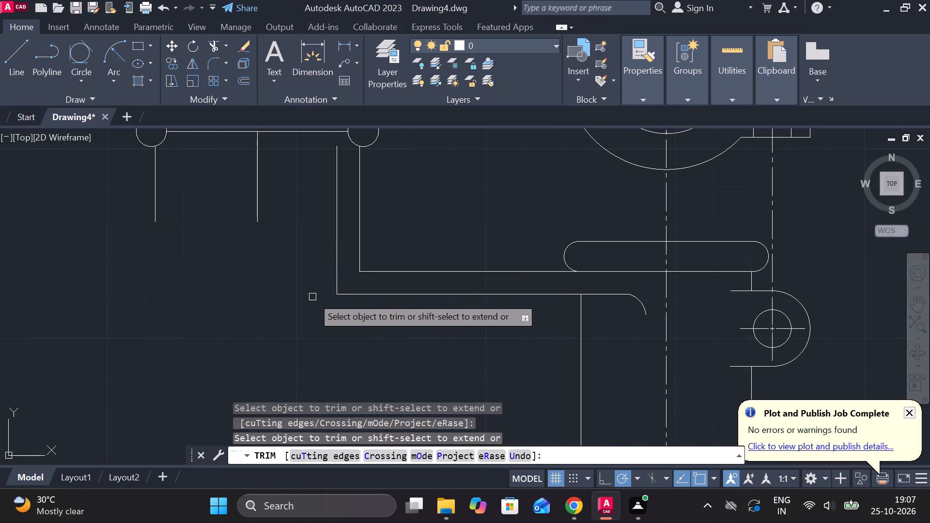
middle_drag(325, 328, 359, 371)
key(Escape)
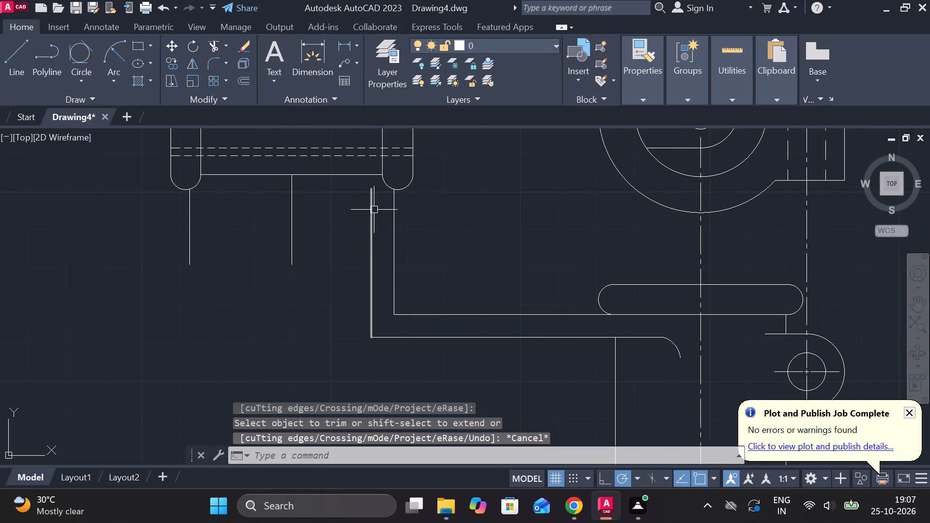
Lengthen the arm's offset vertical upward to just past the two-slot part's bottom edge.
click(372, 203)
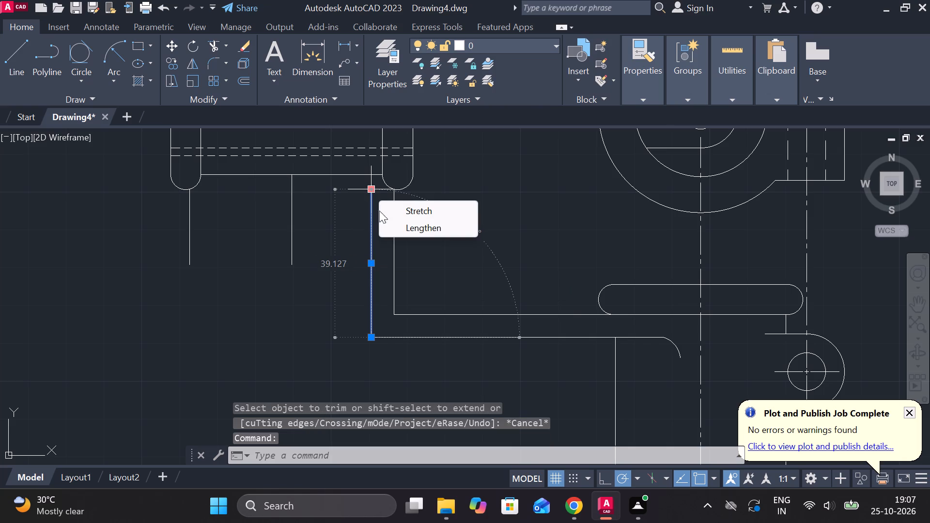
click(397, 223)
middle_drag(363, 209, 374, 243)
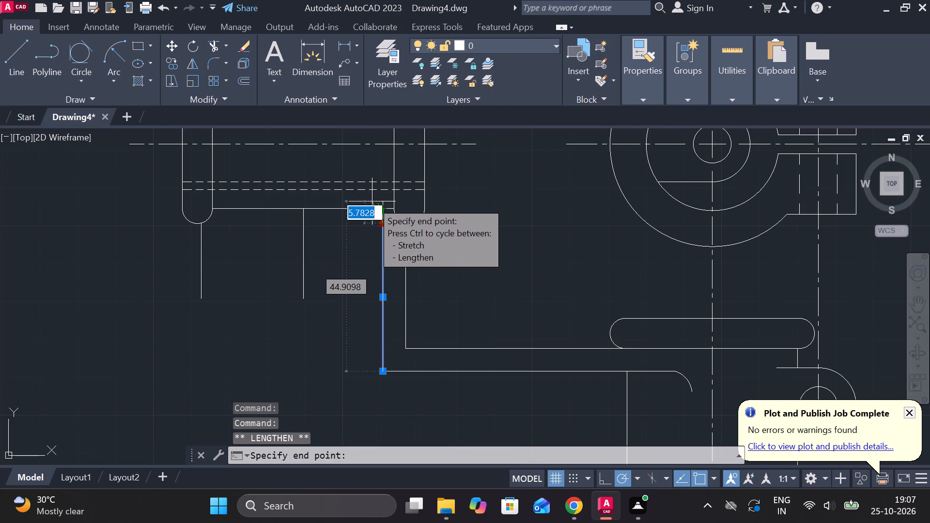
scroll(372, 201, up, 1)
click(372, 200)
scroll(374, 229, down, 1)
scroll(463, 267, down, 2)
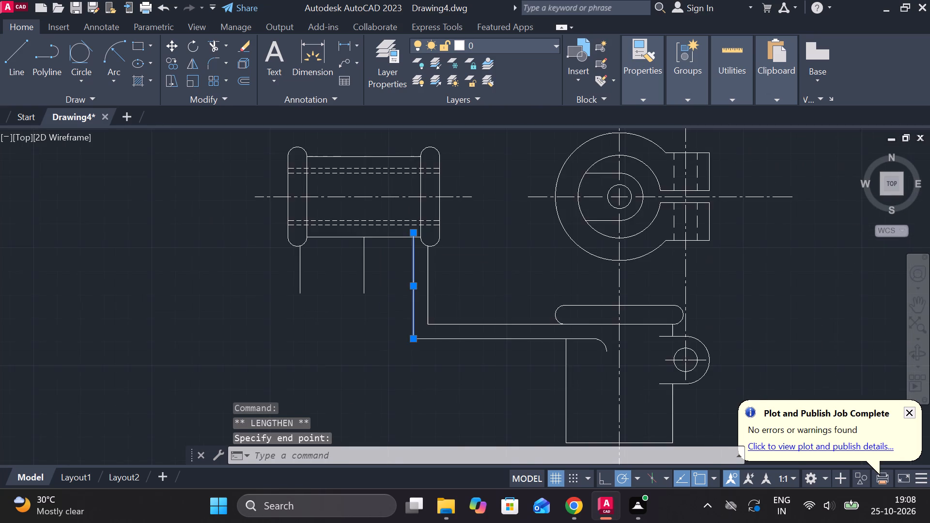
key(Escape)
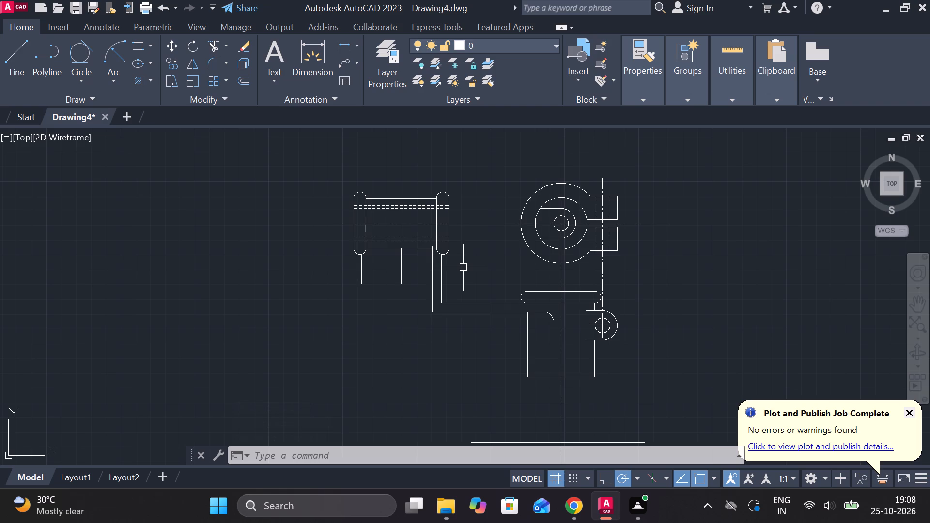
Fillet the arm's inner and outer bend corners with a radius of 12.
scroll(485, 307, up, 1)
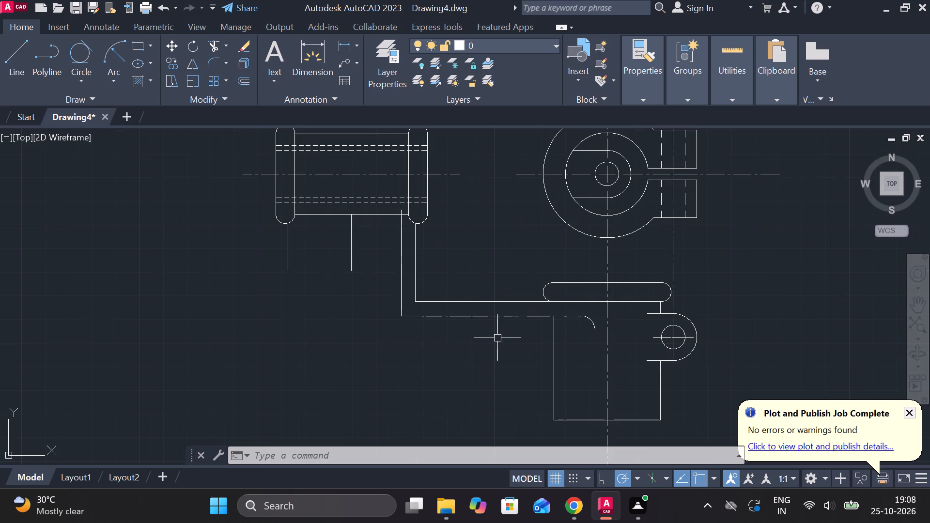
middle_drag(378, 238, 420, 301)
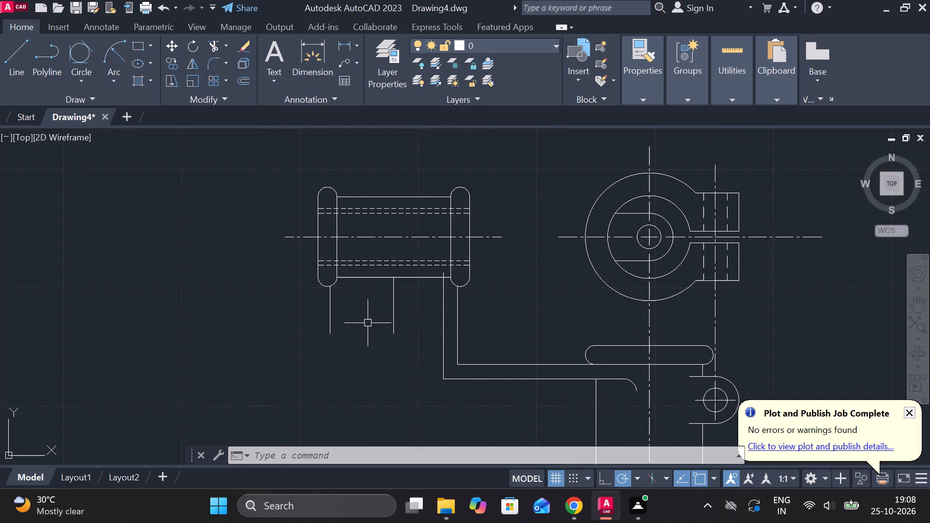
scroll(445, 295, up, 2)
scroll(445, 295, down, 3)
middle_drag(452, 348, 436, 348)
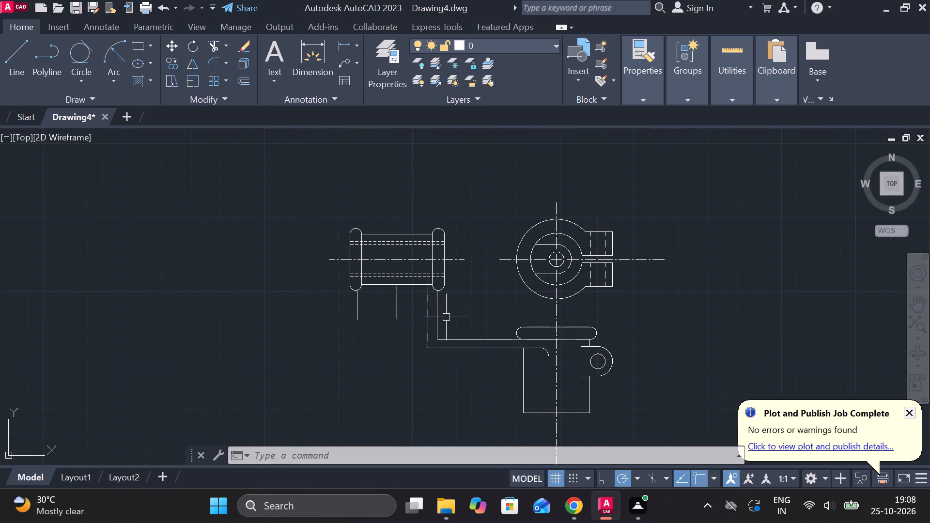
scroll(454, 309, up, 2)
key(Escape)
middle_drag(492, 314, 455, 287)
text(F R 12)
key(space)
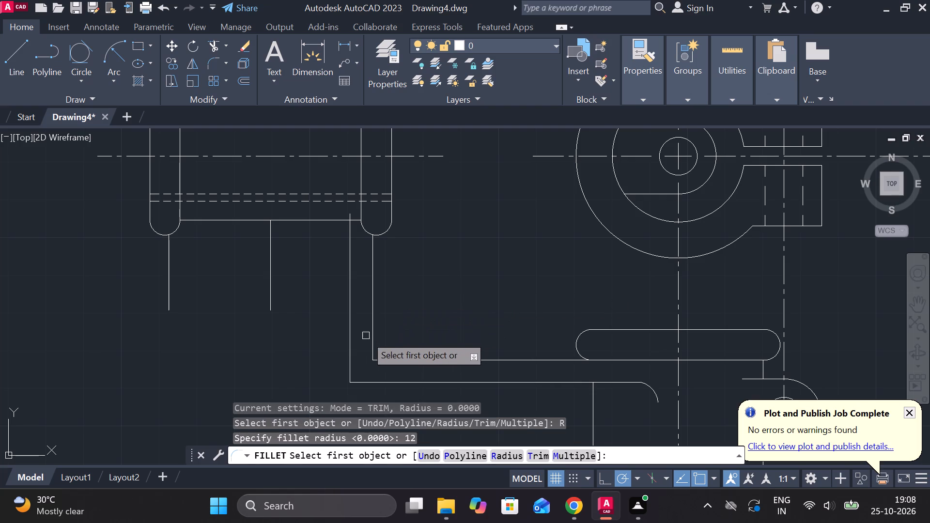
click(373, 322)
click(396, 356)
click(396, 359)
key(space)
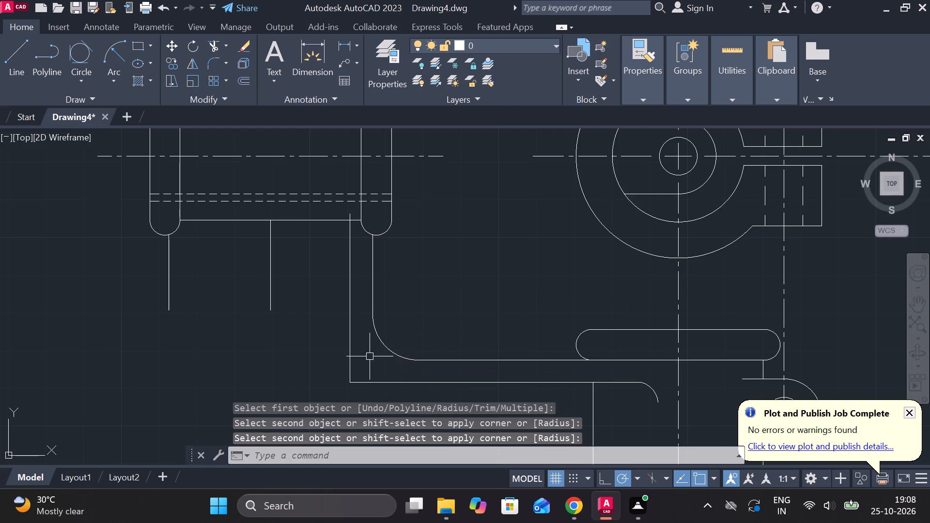
click(353, 341)
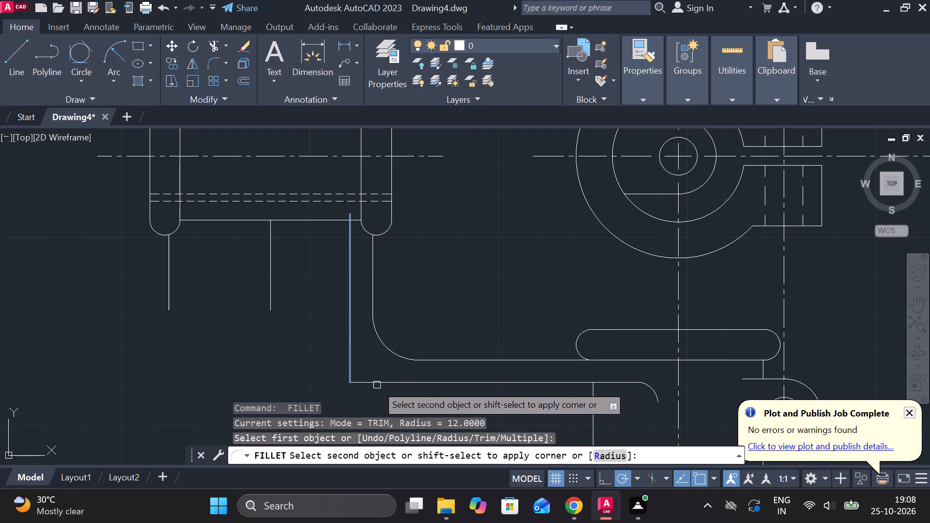
click(377, 384)
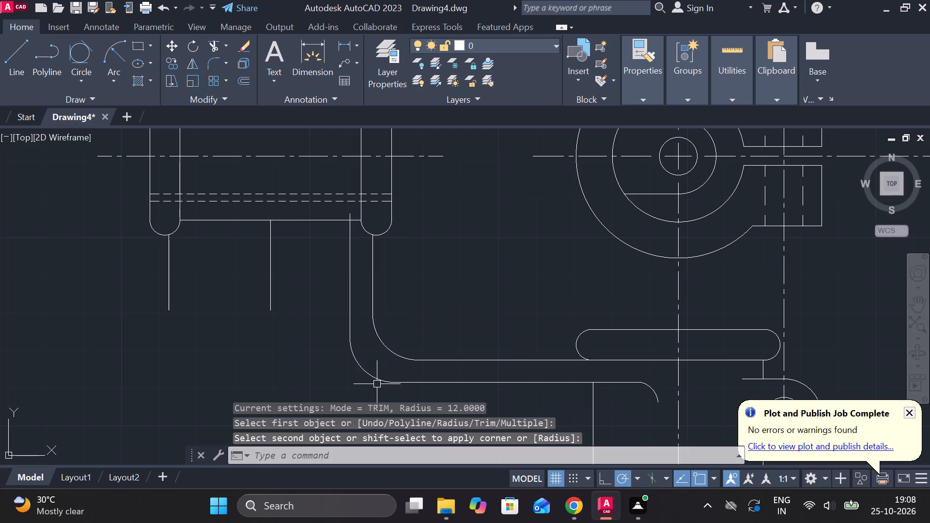
Draw a 25-unit vertical line along the centreline between the two horizontal lines below the front-view body.
scroll(377, 384, down, 2)
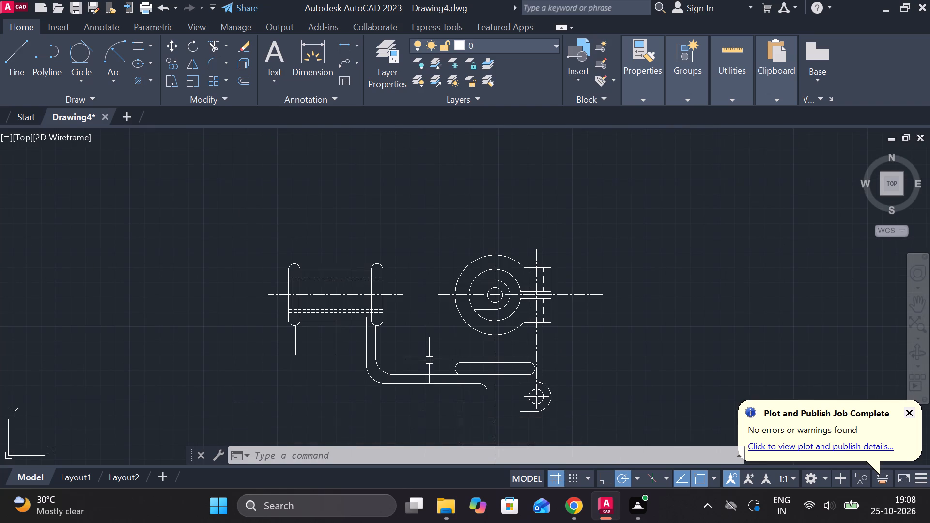
middle_drag(329, 395, 355, 362)
middle_drag(363, 397, 342, 381)
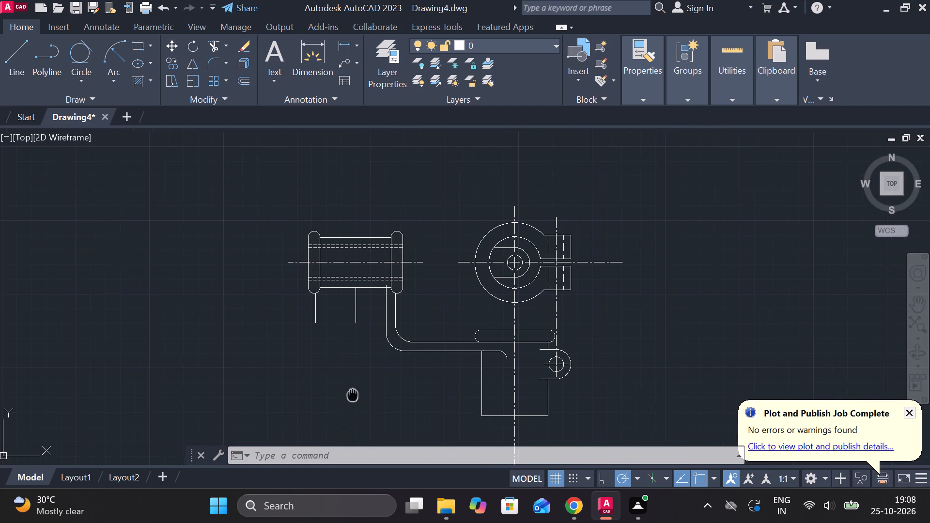
middle_drag(342, 381, 335, 269)
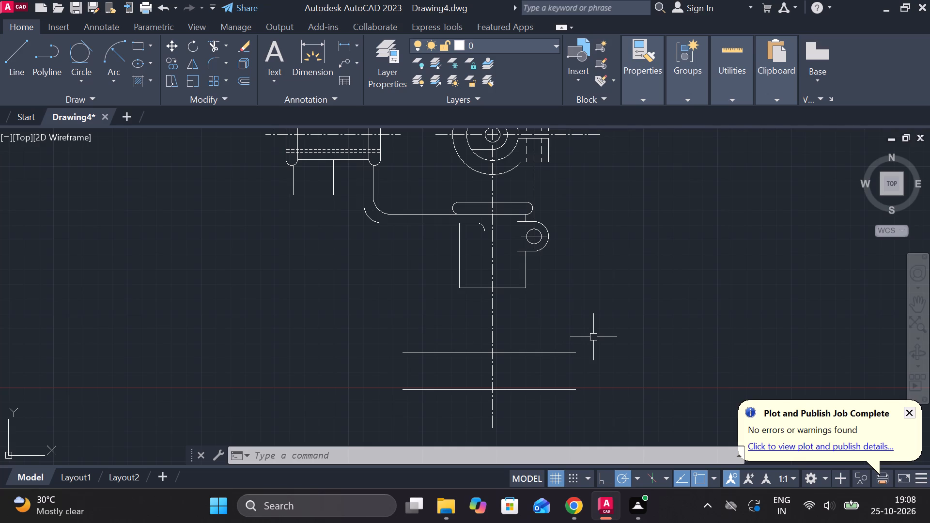
middle_drag(570, 396, 548, 337)
key(Escape)
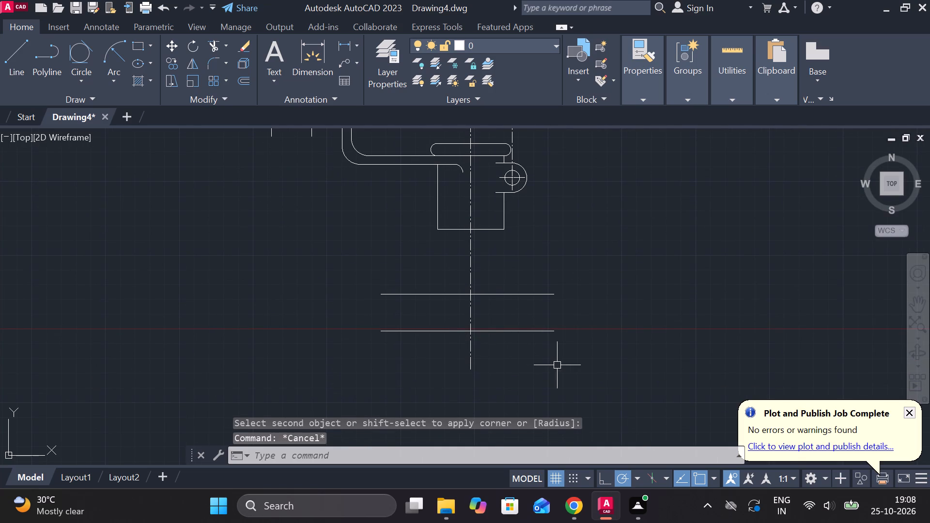
key(l)
key(Return)
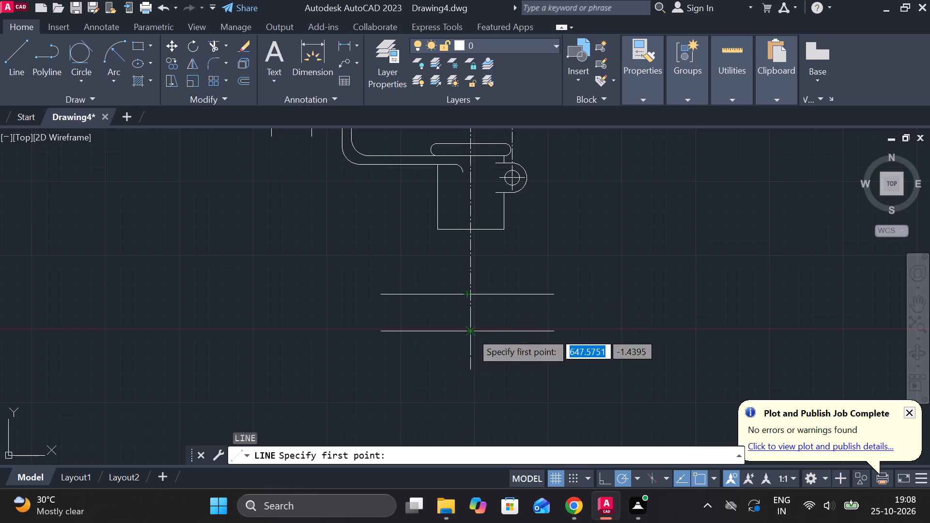
click(471, 296)
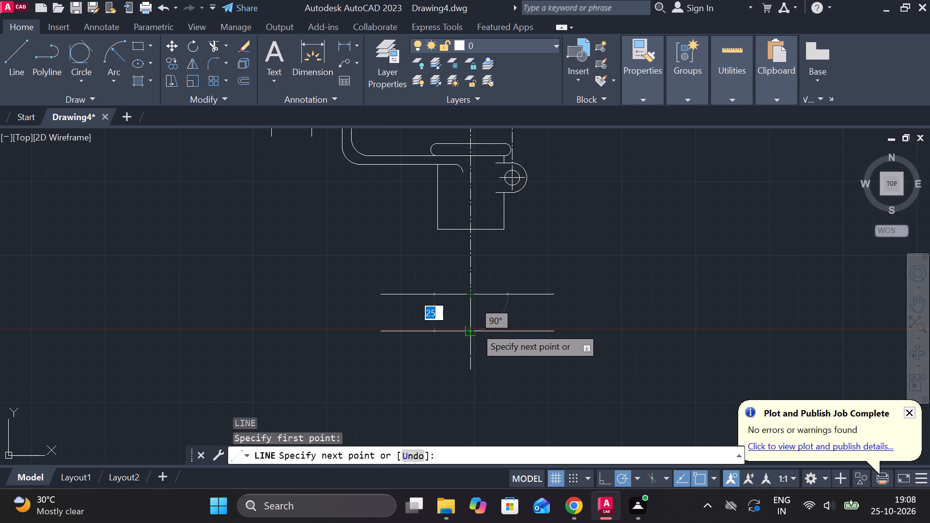
click(475, 327)
key(Escape)
Offset the 25-unit vertical line on the centreline 34 units to its left, between the two lower horizontal lines.
click(471, 311)
key(o)
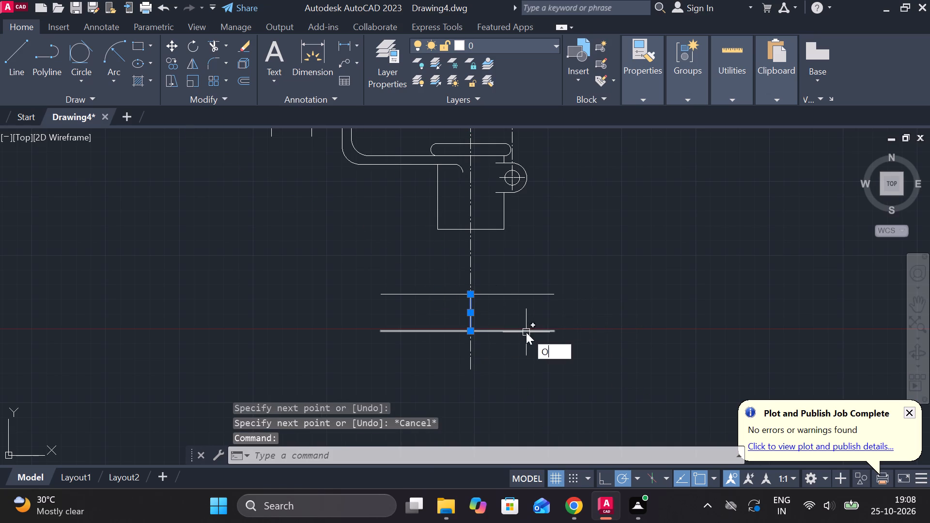
key(Return)
key(Return)
text(34)
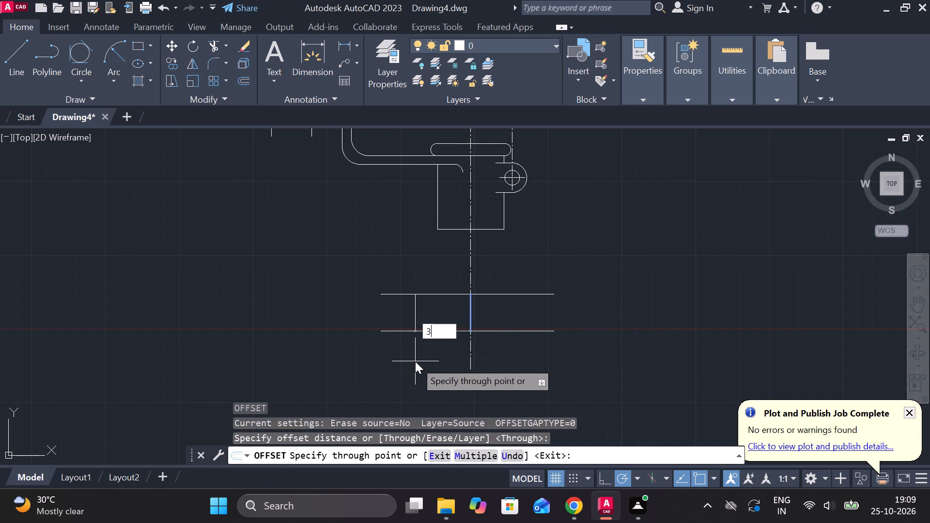
key(Return)
scroll(440, 361, down, 2)
scroll(501, 322, up, 2)
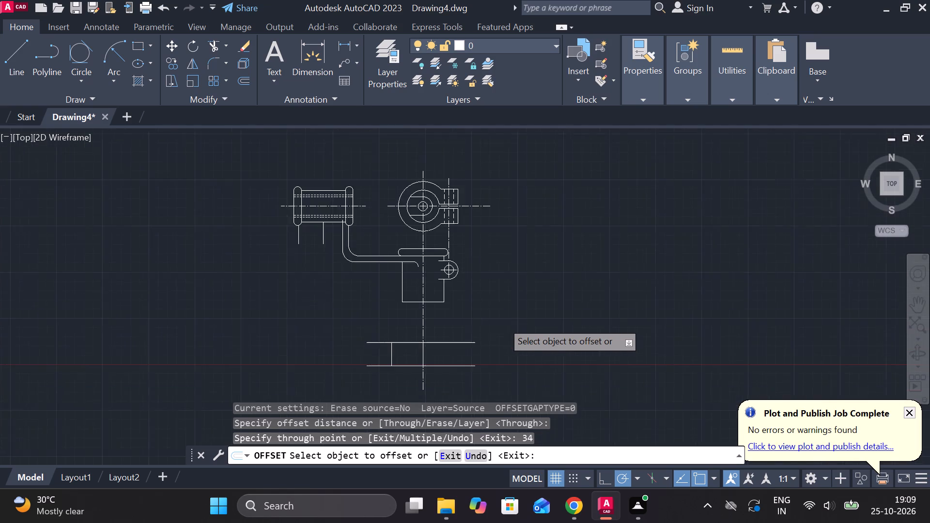
key(Escape)
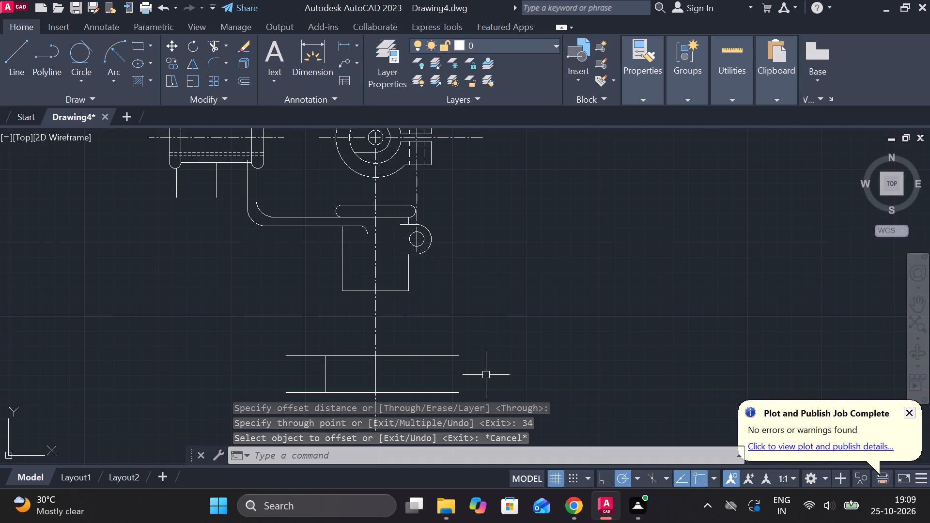
Draw a 54-unit line down from the left end of the two-slot part's centreline, continuing horizontally right past the second short vertical.
middle_drag(377, 316, 472, 341)
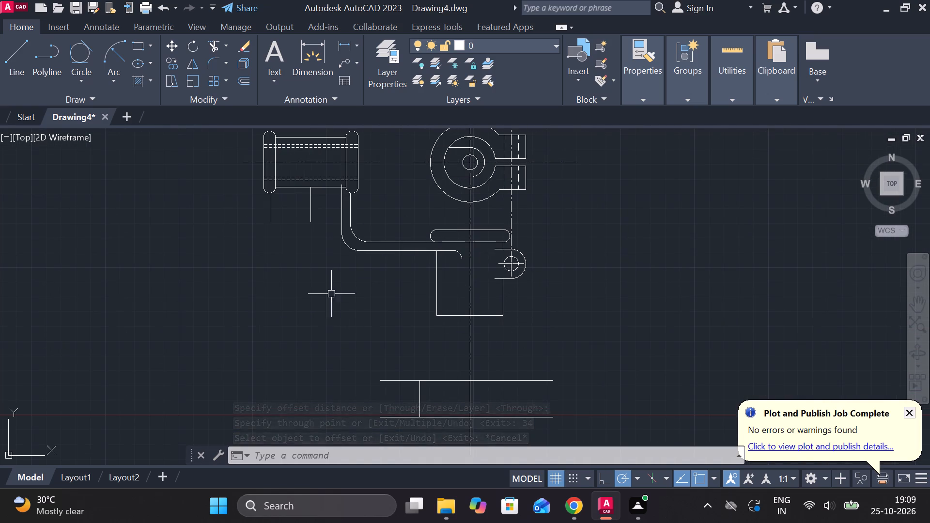
middle_drag(306, 276, 329, 288)
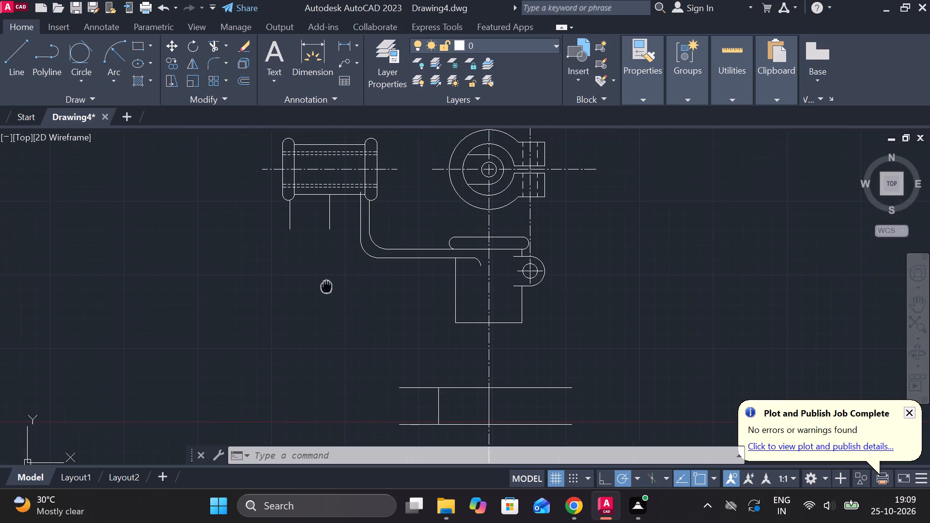
middle_drag(329, 288, 330, 289)
key(Escape)
key(l)
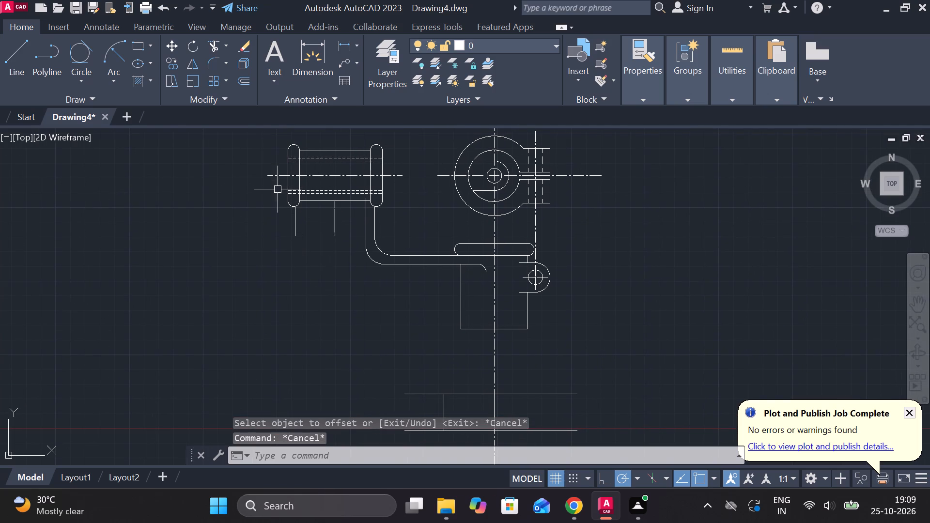
key(Return)
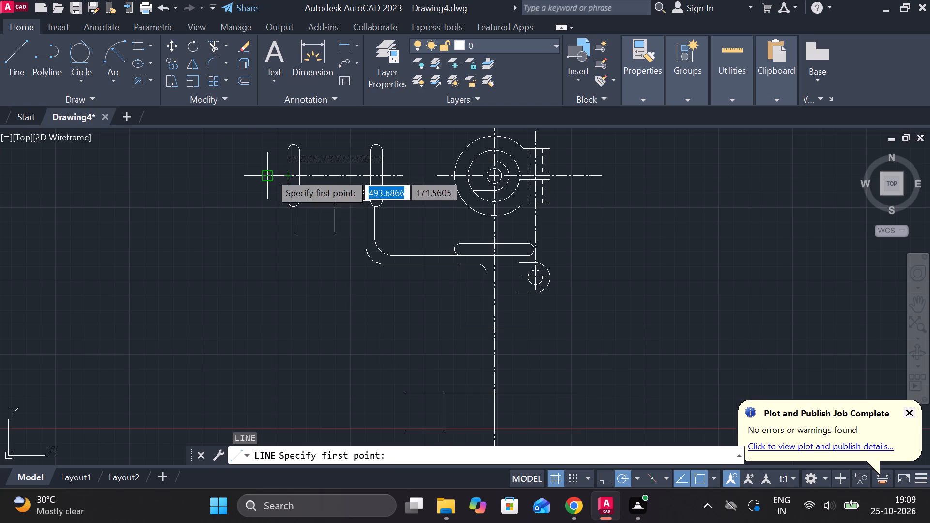
scroll(273, 173, up, 2)
click(275, 181)
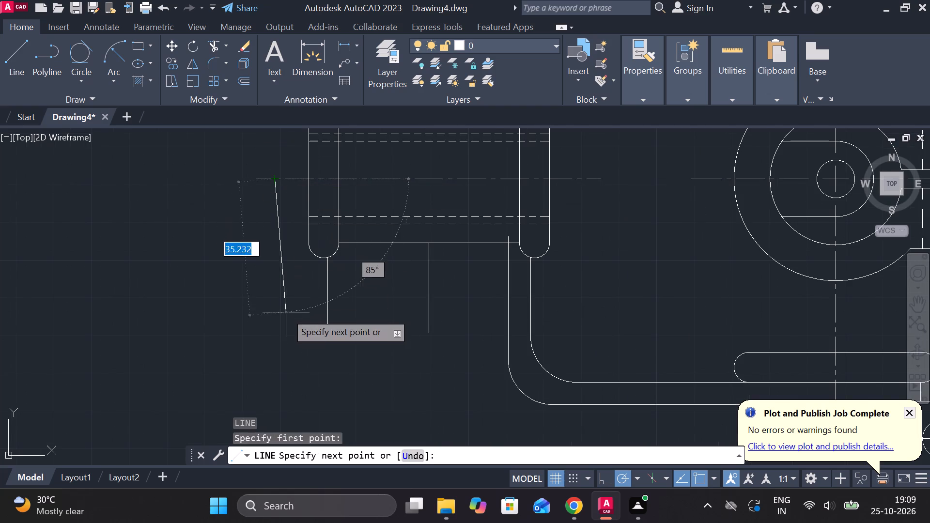
text(54)
key(space)
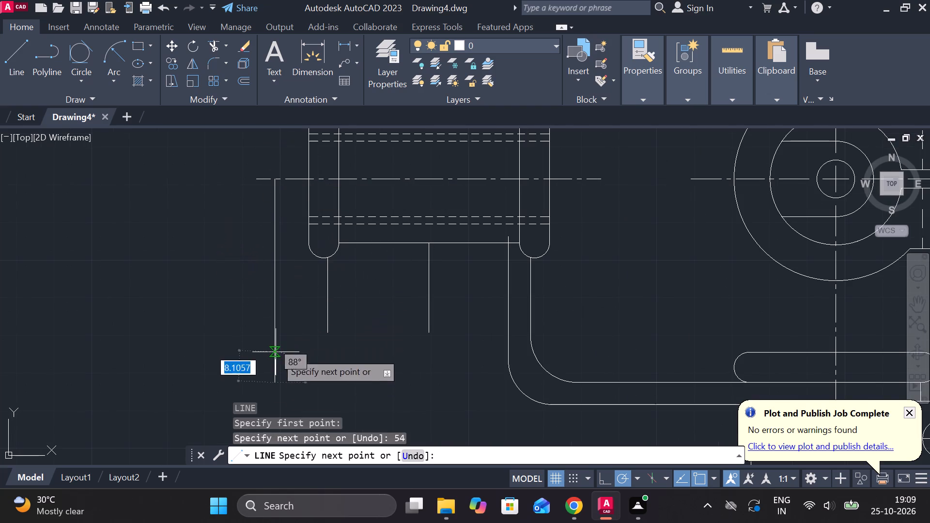
middle_drag(341, 389, 329, 370)
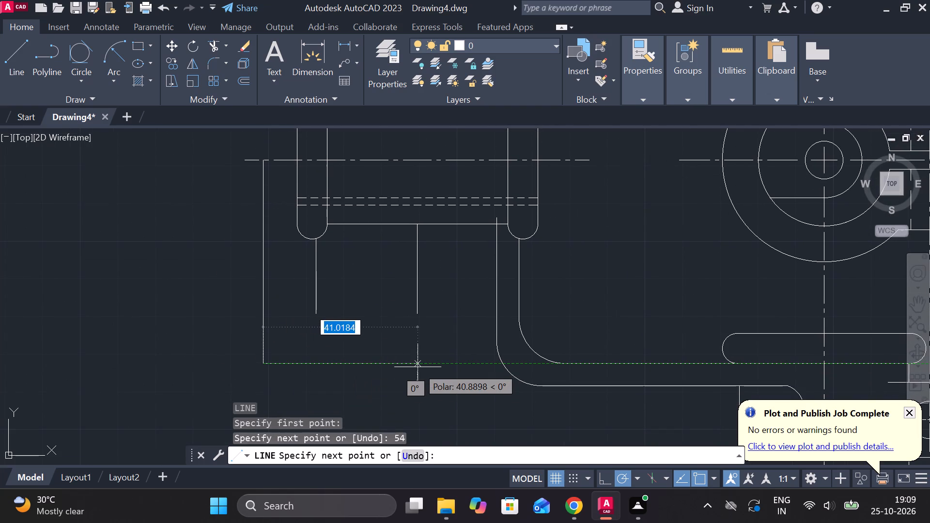
click(426, 366)
key(Escape)
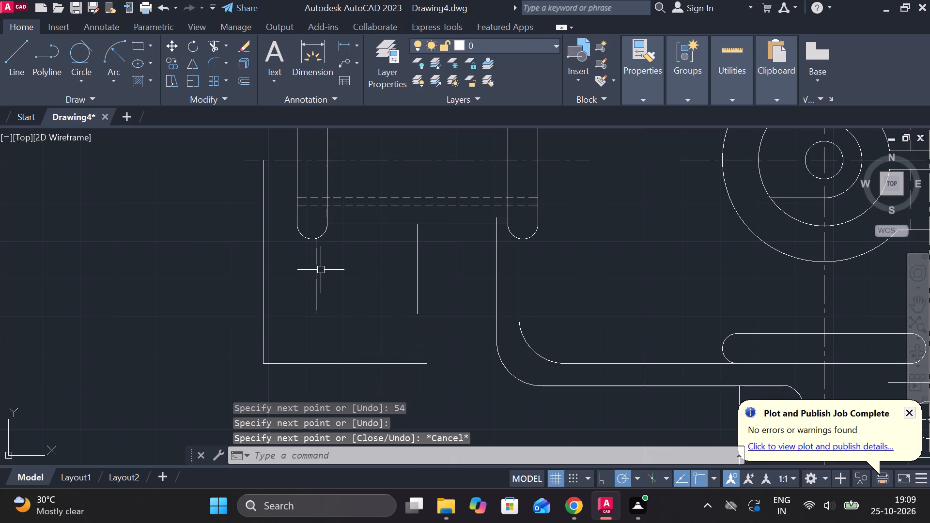
Lengthen the left short vertical under the two-slot part down past the new horizontal line, to about 49 units long.
click(315, 257)
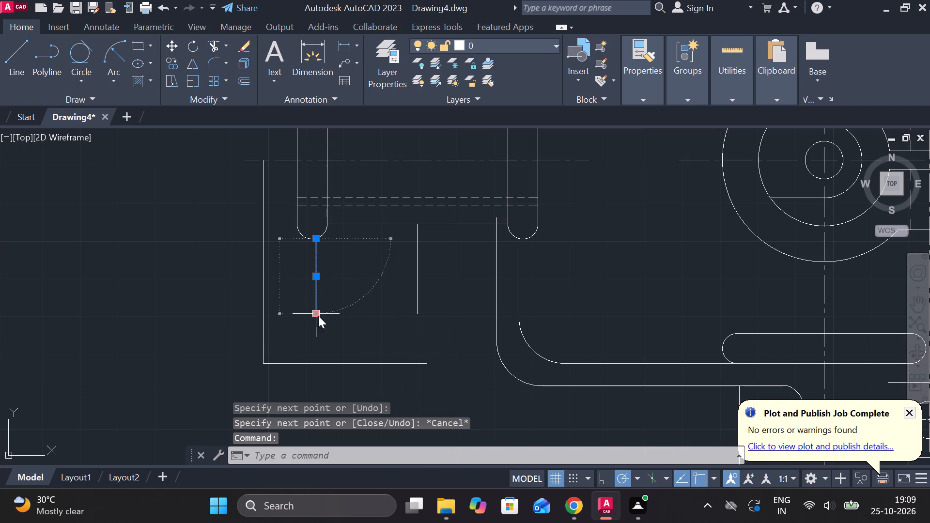
click(318, 316)
middle_drag(318, 355, 306, 288)
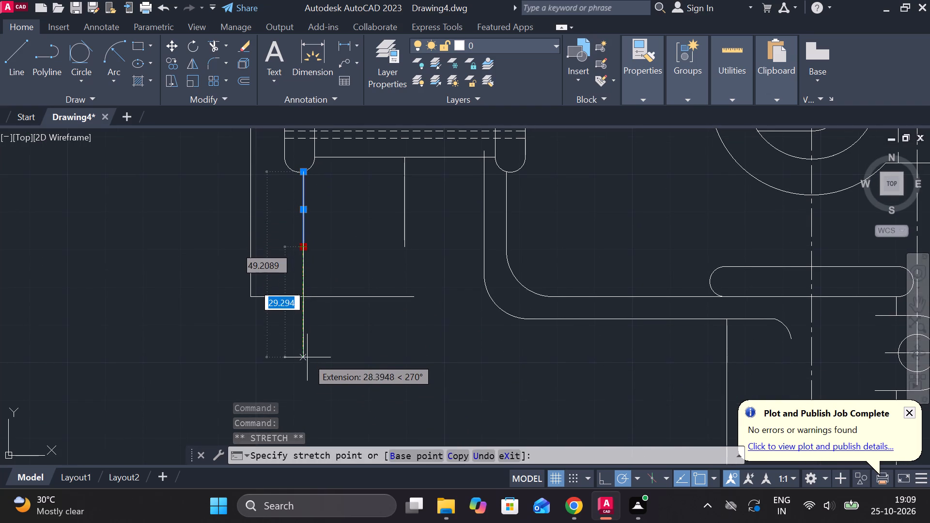
click(307, 358)
key(Escape)
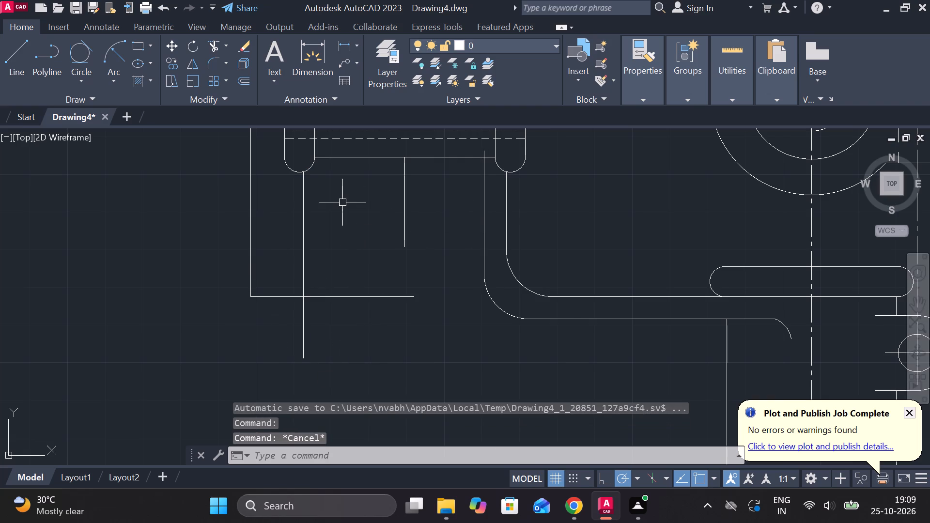
Offset the lengthened vertical line under the two-slot part 6 units to its right.
click(302, 214)
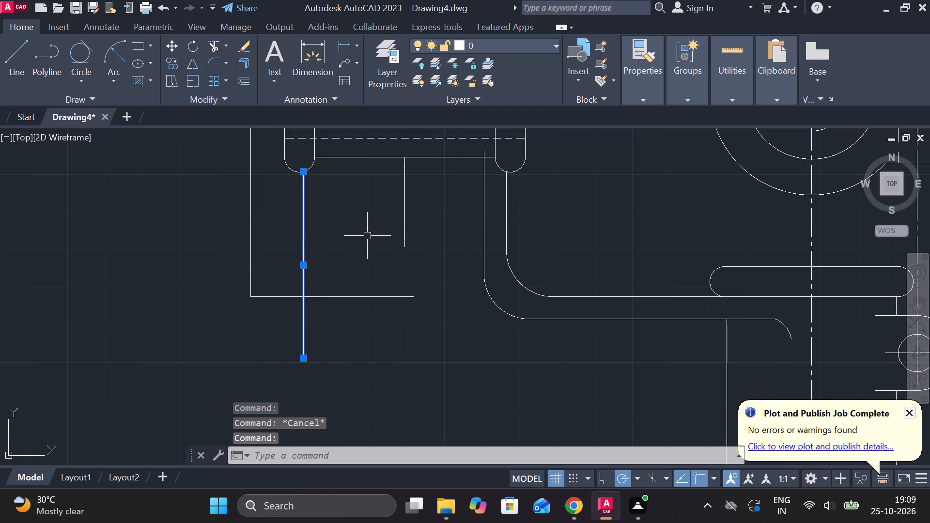
key(o)
key(Return)
key(Return)
key(6)
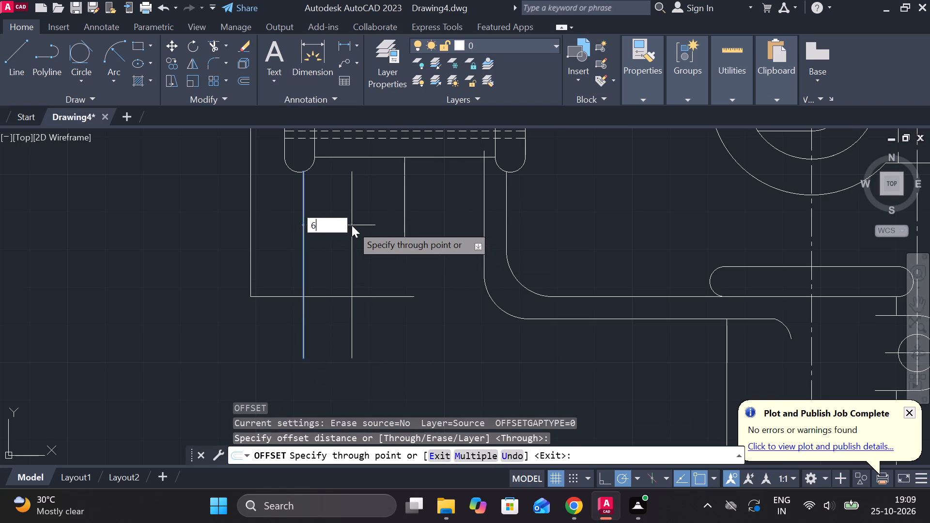
key(Return)
middle_drag(369, 293, 357, 258)
scroll(357, 258, down, 1)
scroll(390, 290, down, 1)
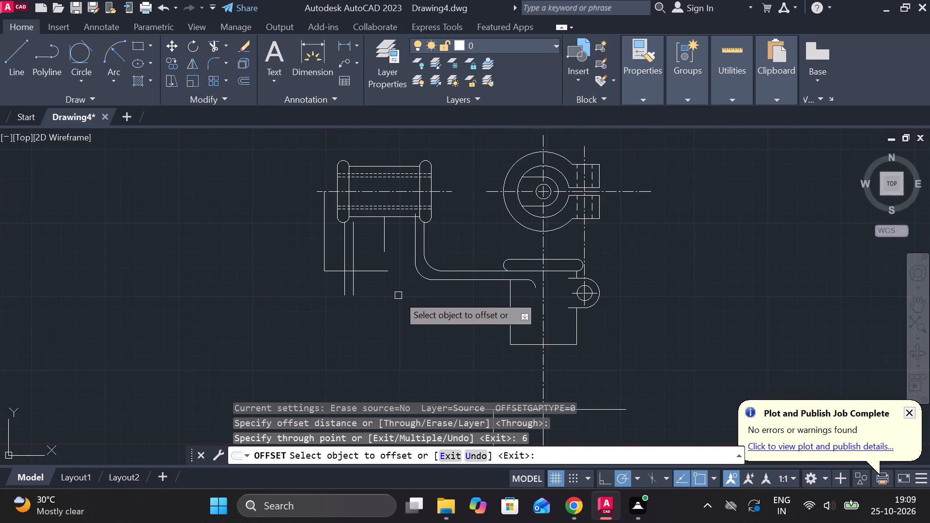
scroll(398, 295, up, 1)
middle_drag(399, 301, 396, 291)
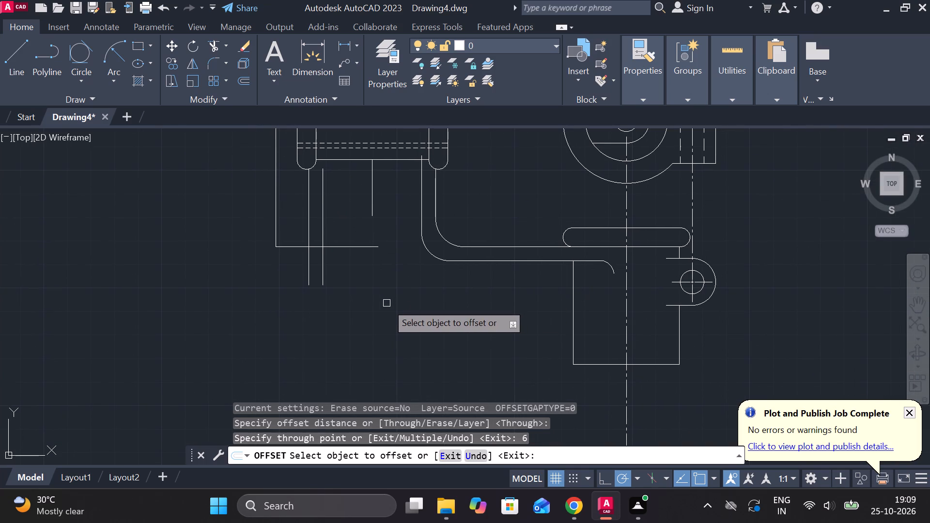
middle_click(355, 269)
scroll(357, 275, up, 1)
scroll(357, 292, down, 1)
middle_drag(382, 309, 328, 264)
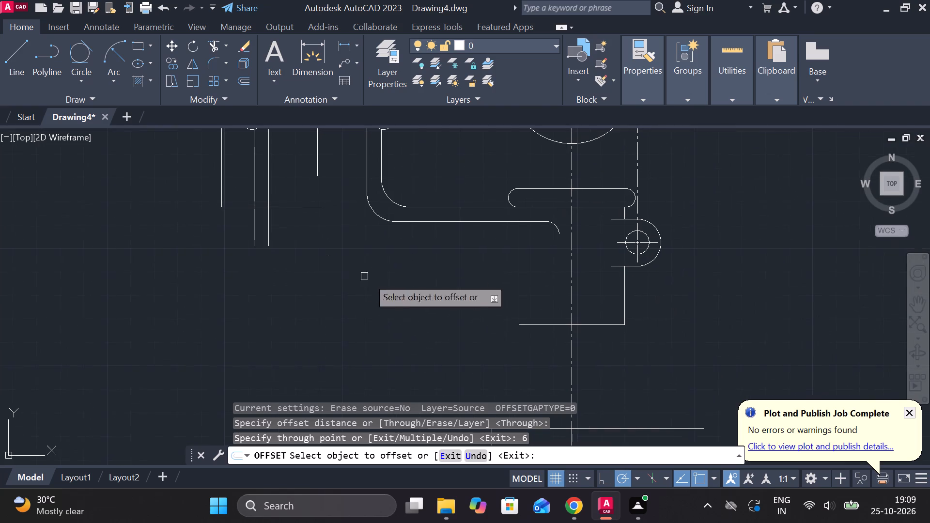
middle_drag(382, 289, 350, 266)
key(Escape)
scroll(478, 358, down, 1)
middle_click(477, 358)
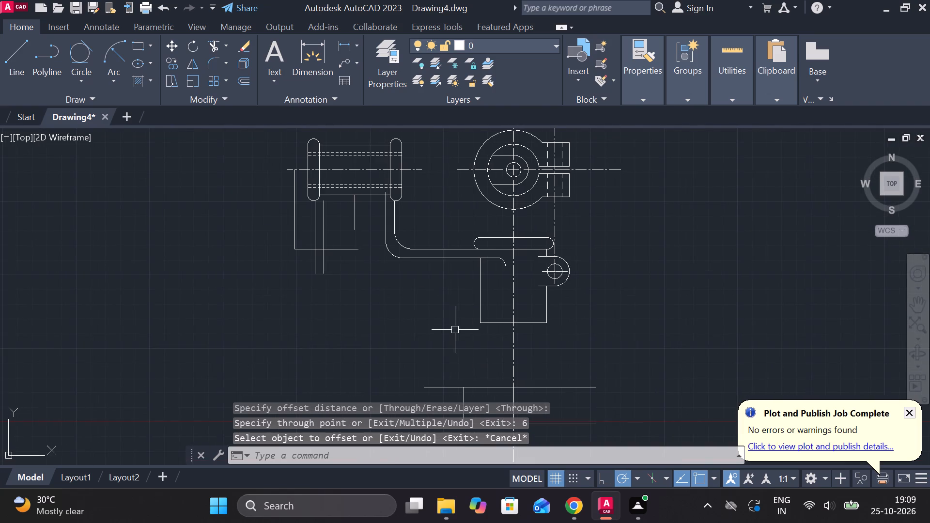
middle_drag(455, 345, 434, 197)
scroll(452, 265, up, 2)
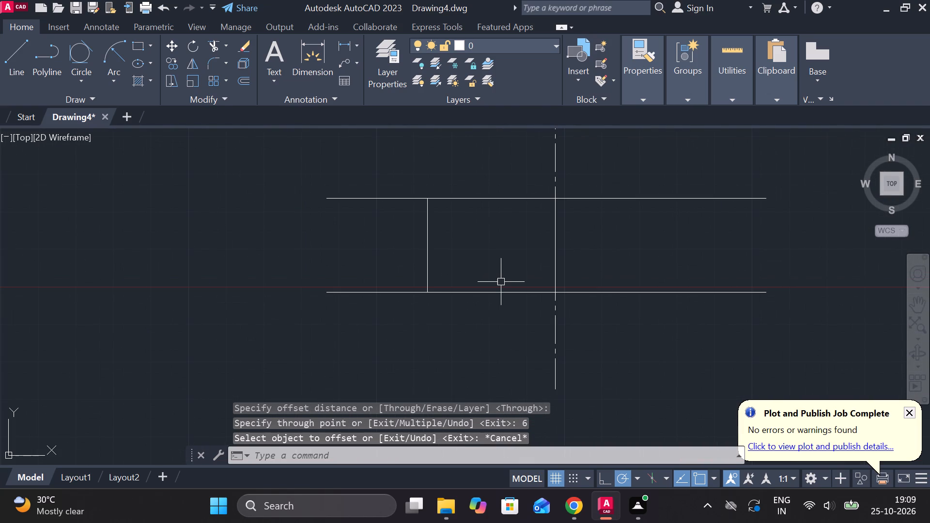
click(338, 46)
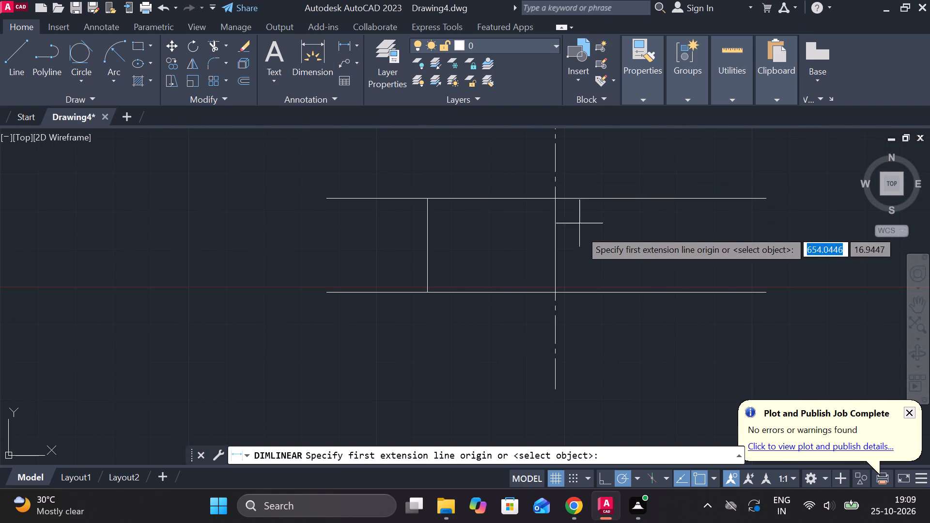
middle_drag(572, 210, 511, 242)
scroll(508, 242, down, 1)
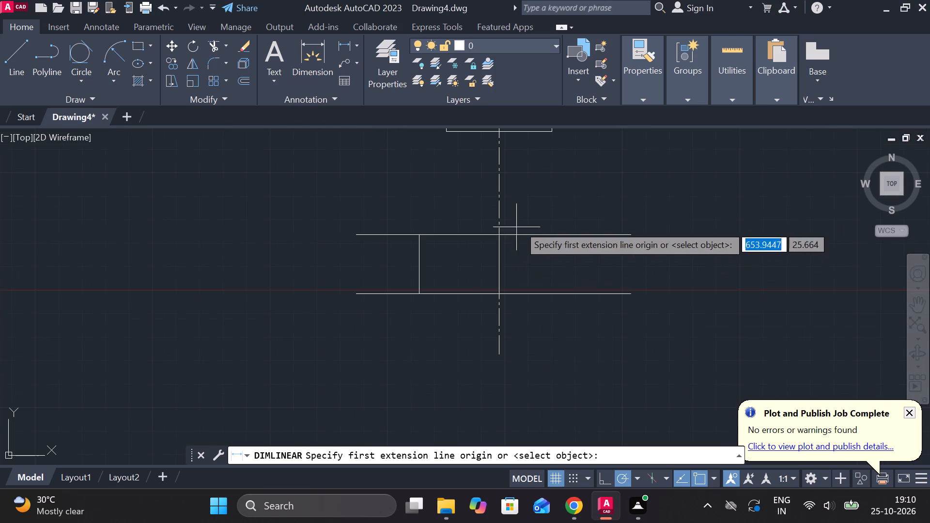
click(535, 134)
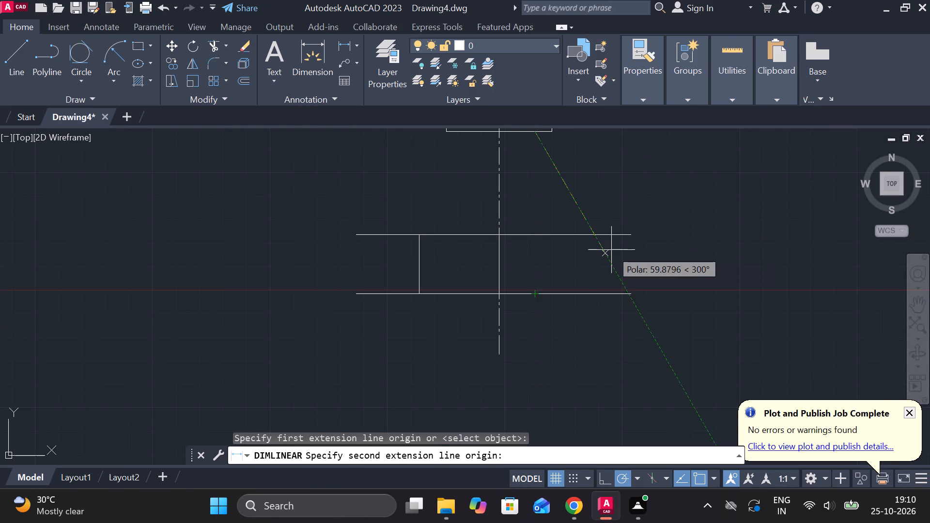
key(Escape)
Trim the left overhangs of the lower view's two horizontal lines back to the offset vertical.
scroll(443, 307, up, 1)
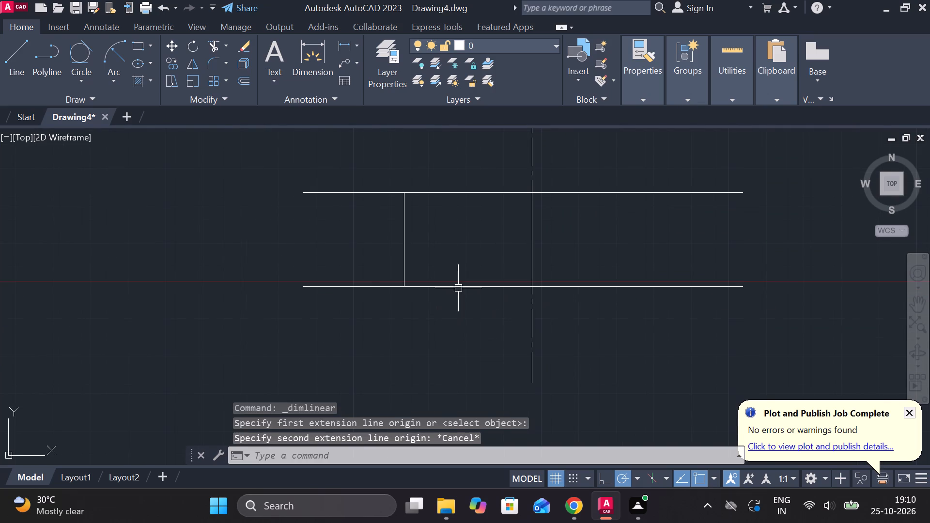
text(TR)
key(space)
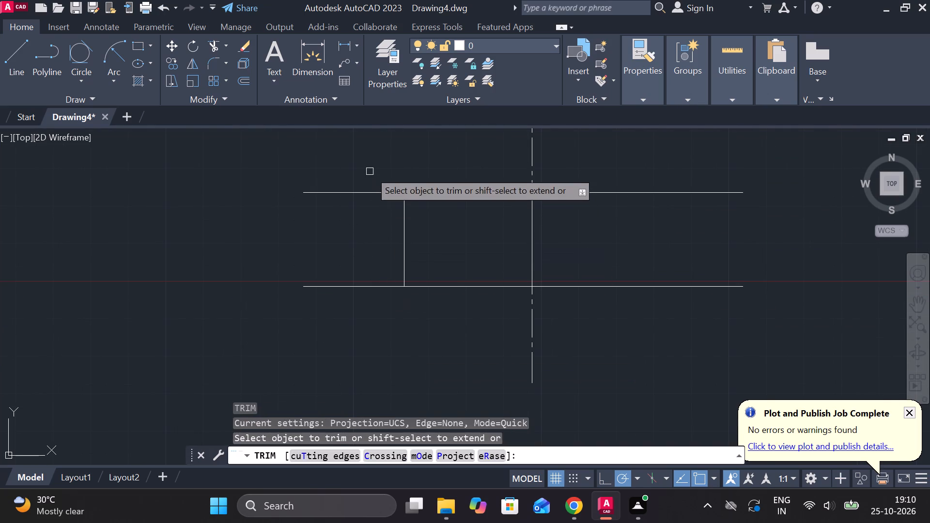
drag(370, 171, 372, 313)
key(Escape)
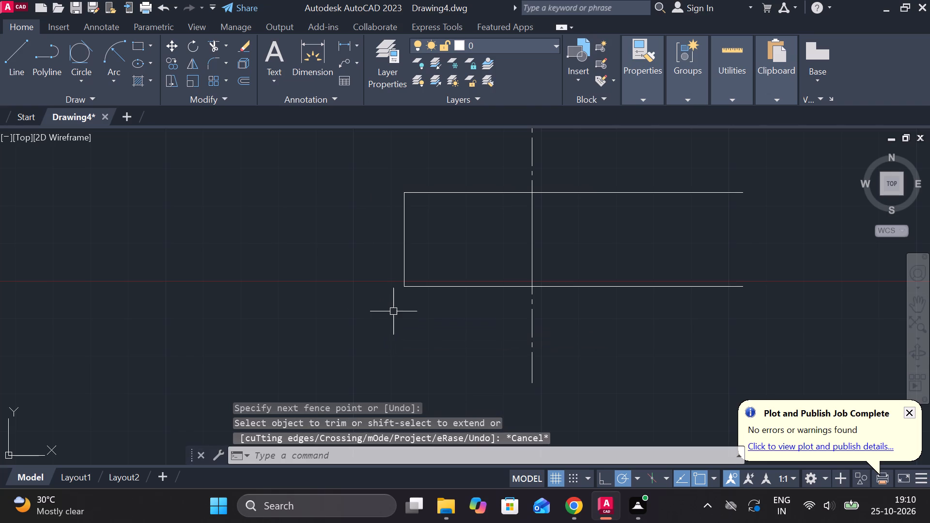
Draw a horizontal line about 6 units long, leftward from the lower view's bottom-left corner.
scroll(399, 307, down, 2)
scroll(403, 300, up, 3)
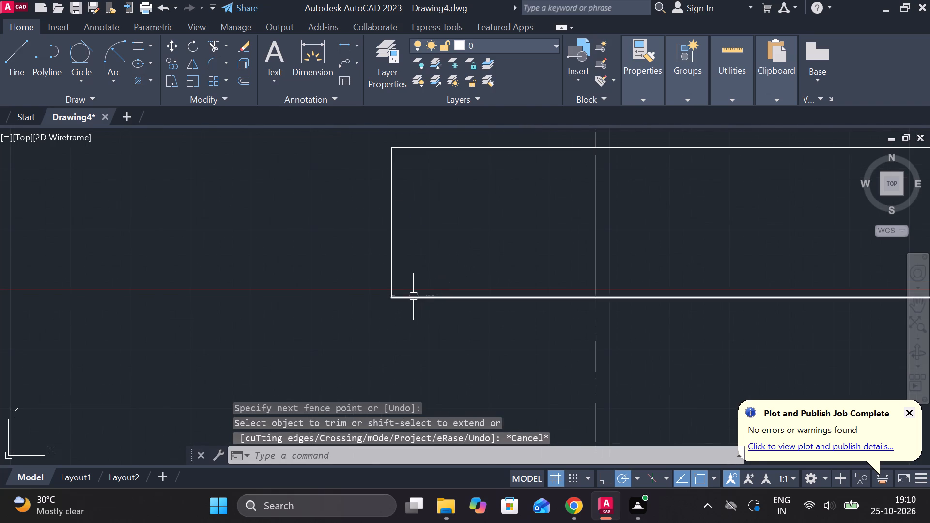
click(413, 297)
key(Escape)
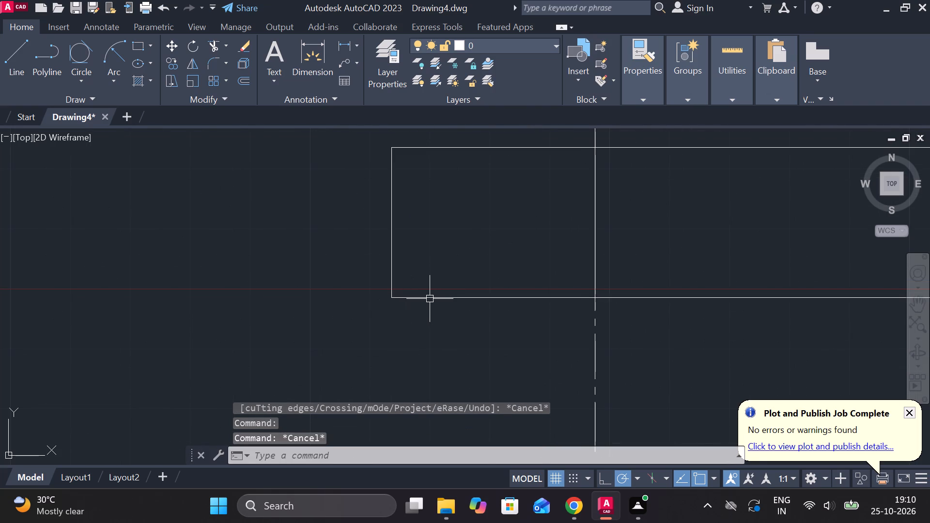
key(l)
key(Return)
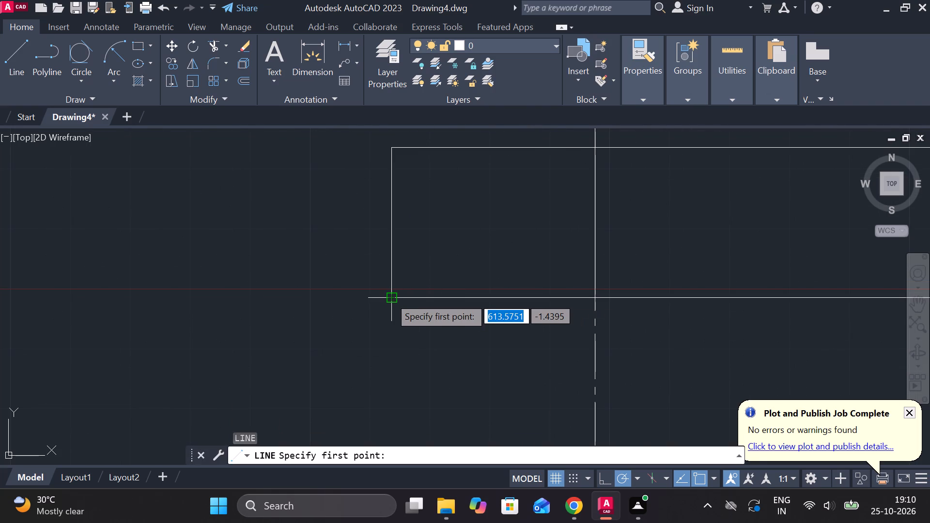
click(393, 294)
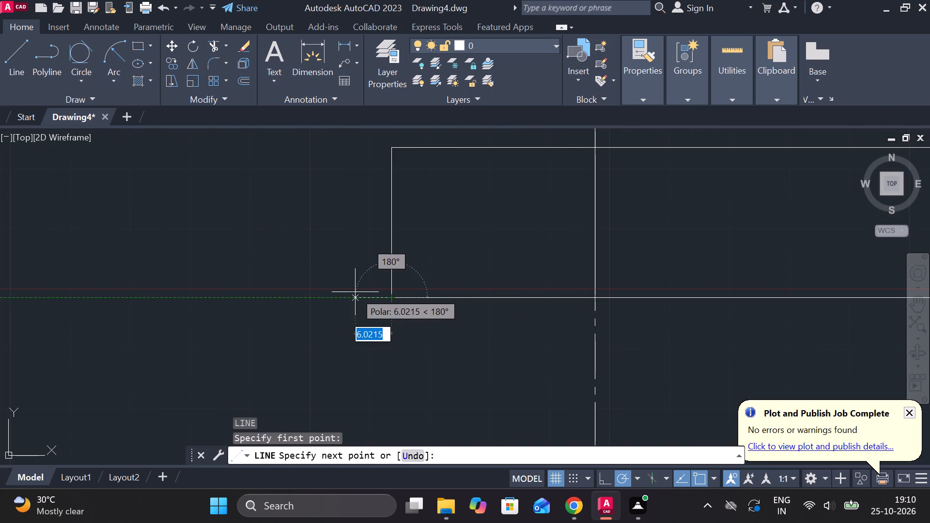
click(355, 292)
key(Escape)
Offset the short horizontal line at the lower view's bottom-left corner 6 units upward.
click(372, 295)
key(o)
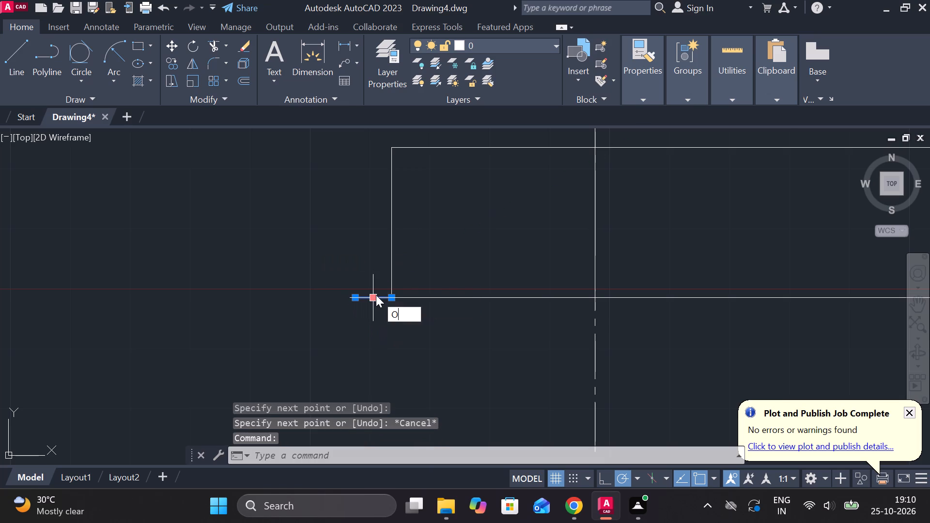
key(Return)
key(Return)
scroll(374, 270, up, 2)
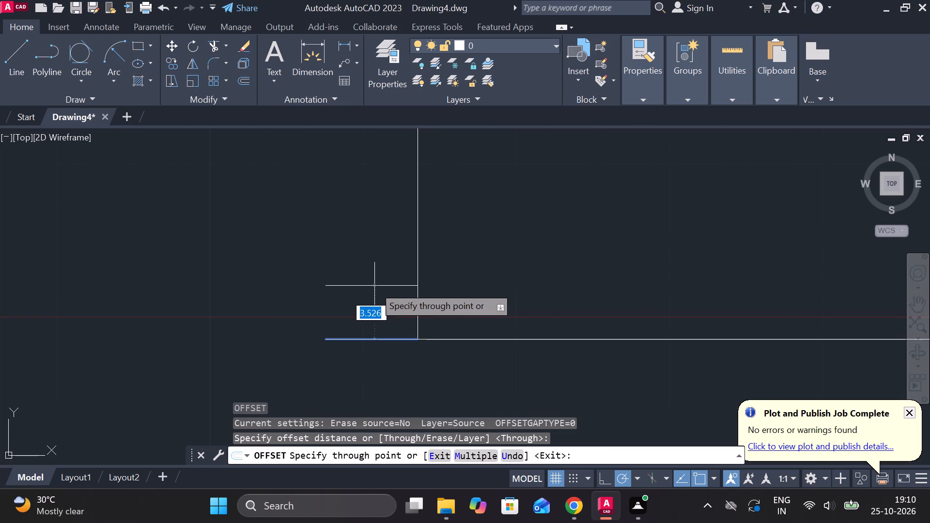
key(6)
key(Return)
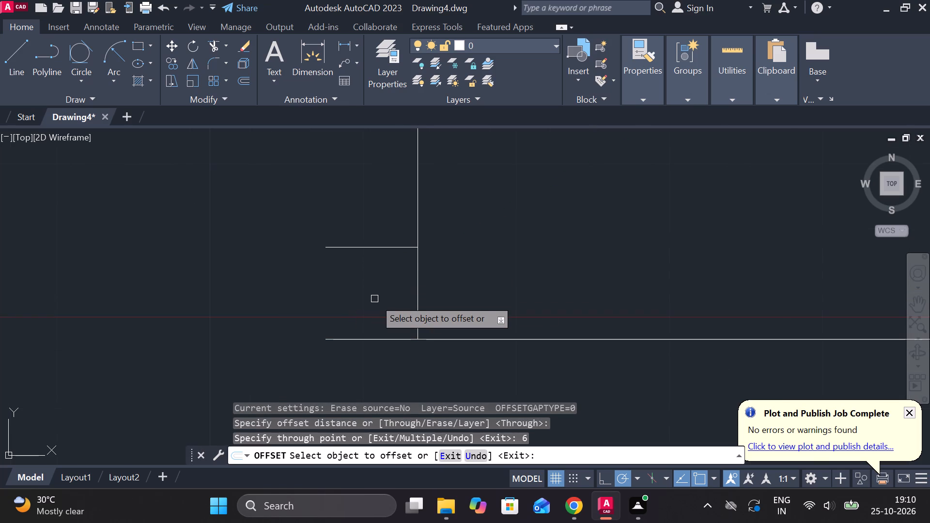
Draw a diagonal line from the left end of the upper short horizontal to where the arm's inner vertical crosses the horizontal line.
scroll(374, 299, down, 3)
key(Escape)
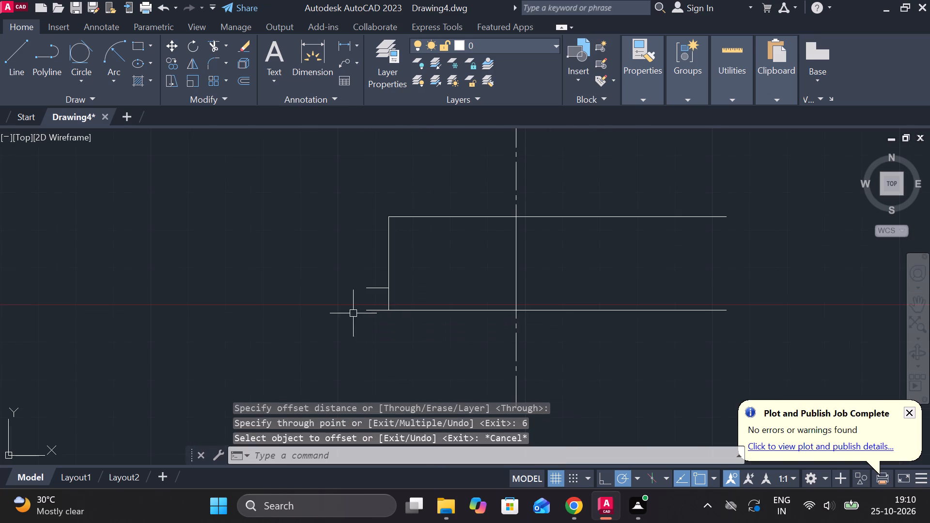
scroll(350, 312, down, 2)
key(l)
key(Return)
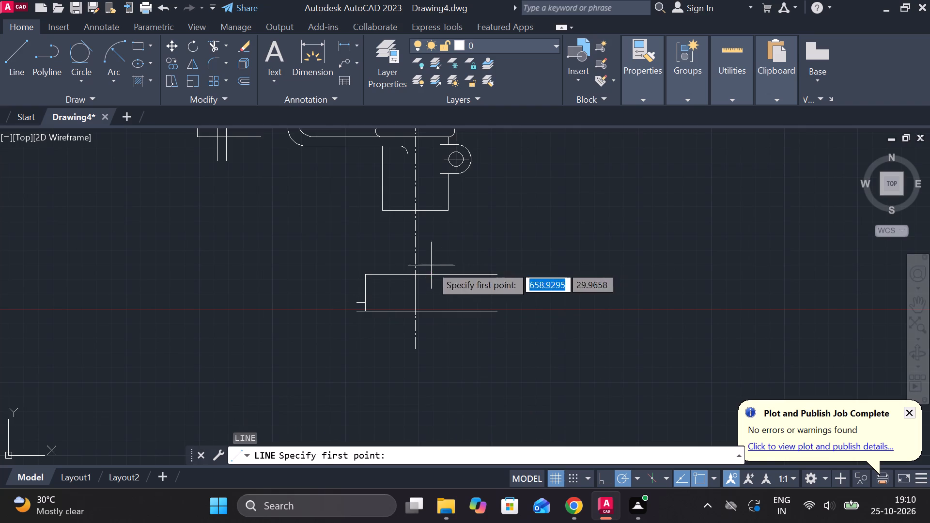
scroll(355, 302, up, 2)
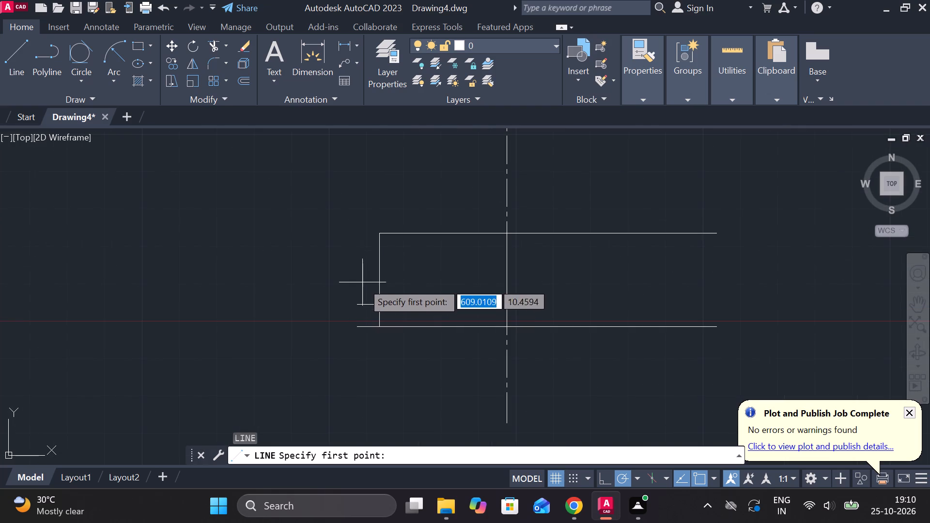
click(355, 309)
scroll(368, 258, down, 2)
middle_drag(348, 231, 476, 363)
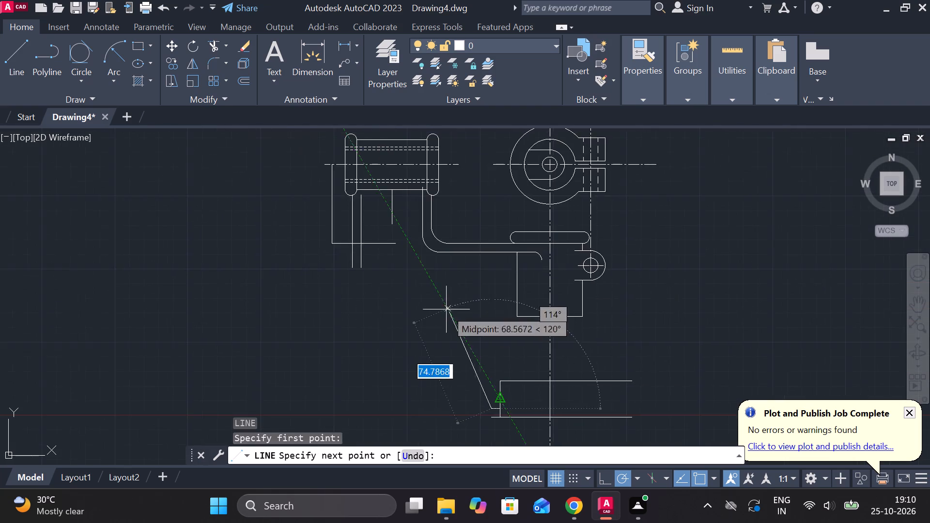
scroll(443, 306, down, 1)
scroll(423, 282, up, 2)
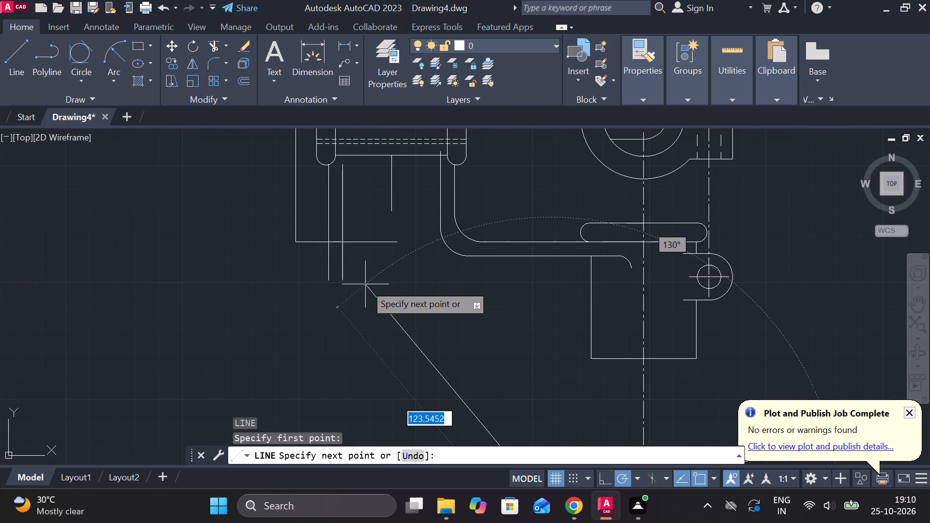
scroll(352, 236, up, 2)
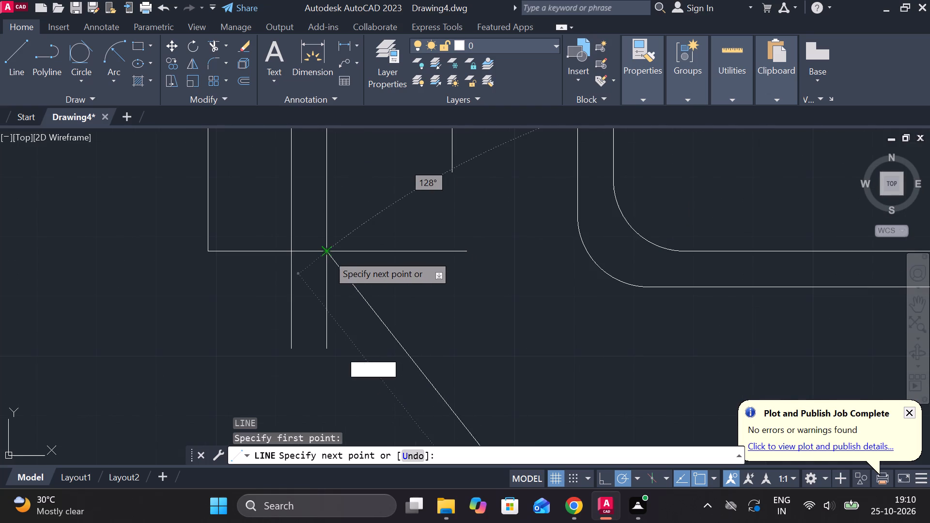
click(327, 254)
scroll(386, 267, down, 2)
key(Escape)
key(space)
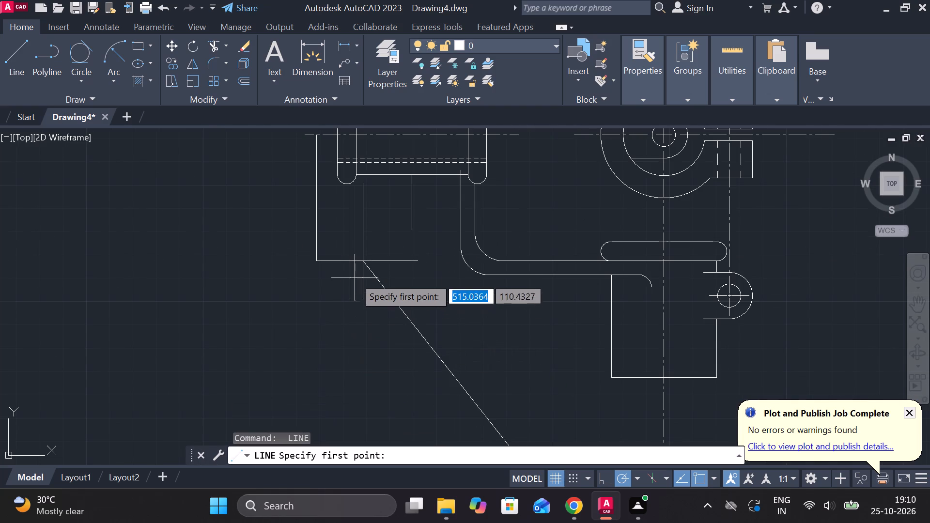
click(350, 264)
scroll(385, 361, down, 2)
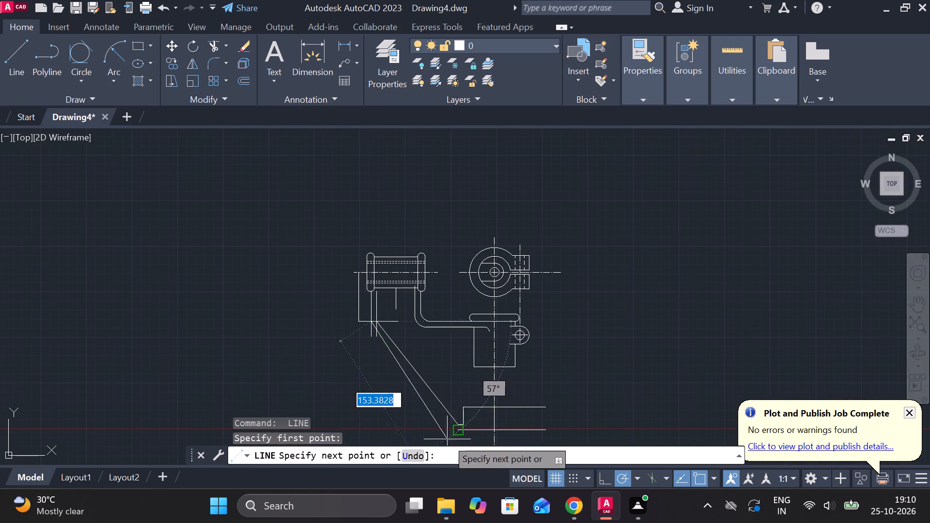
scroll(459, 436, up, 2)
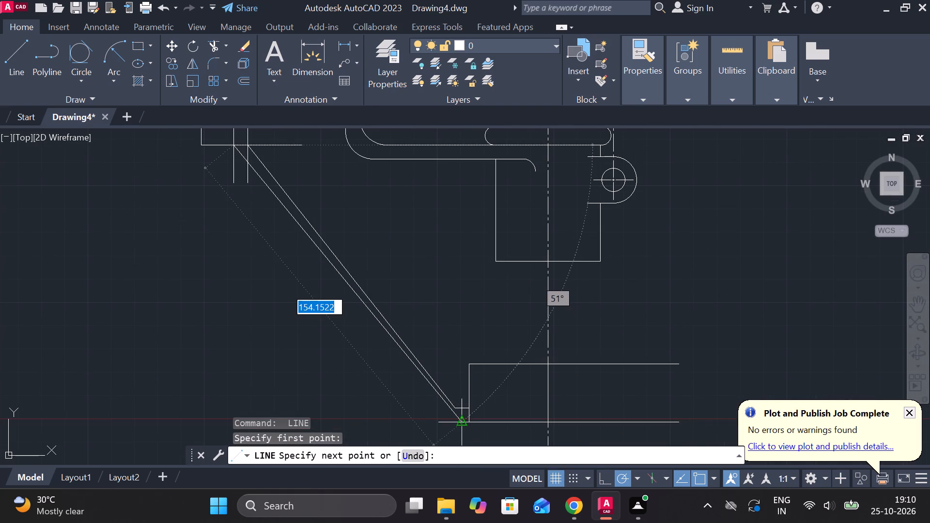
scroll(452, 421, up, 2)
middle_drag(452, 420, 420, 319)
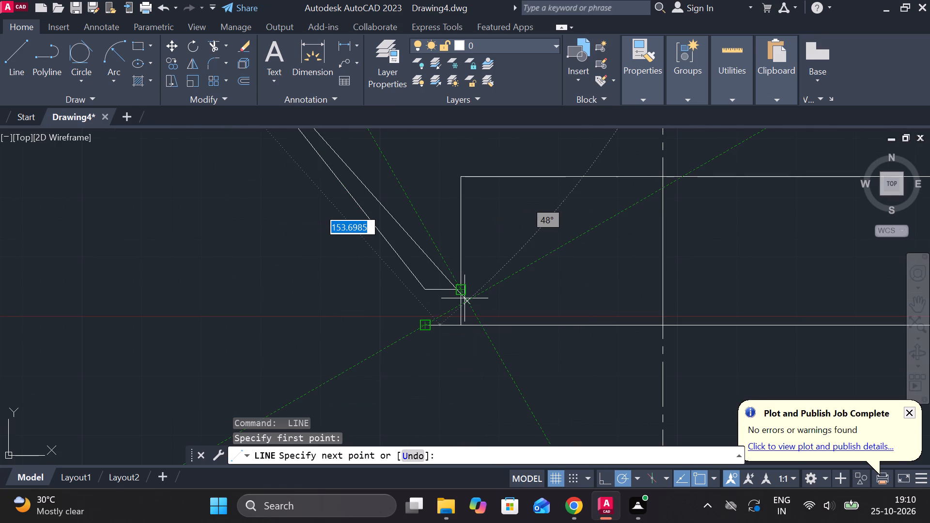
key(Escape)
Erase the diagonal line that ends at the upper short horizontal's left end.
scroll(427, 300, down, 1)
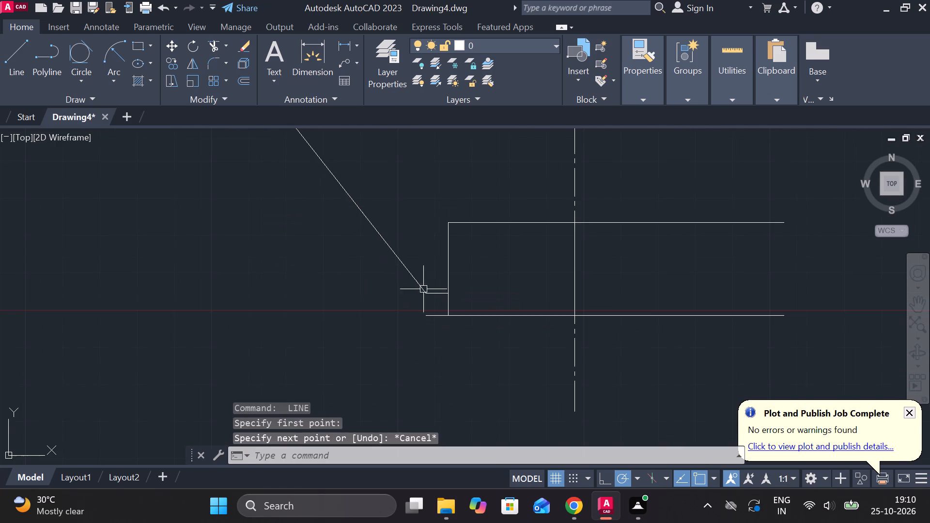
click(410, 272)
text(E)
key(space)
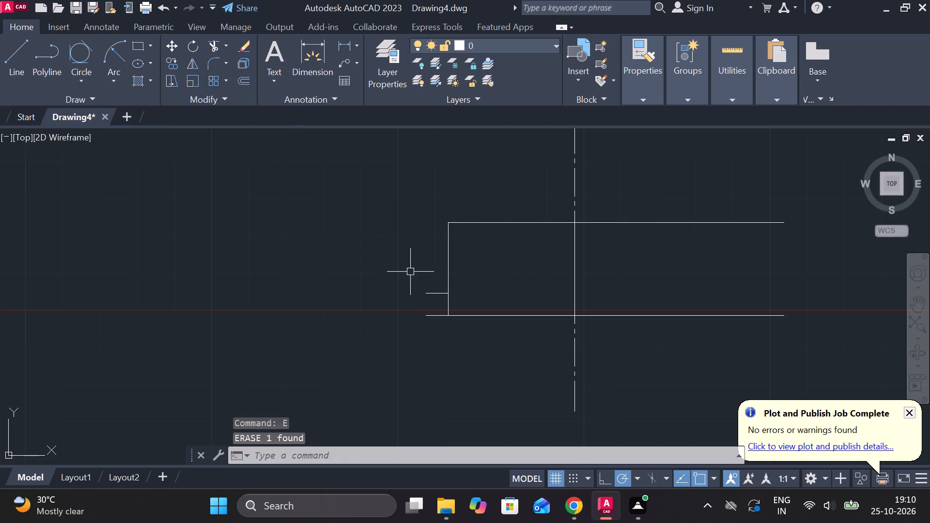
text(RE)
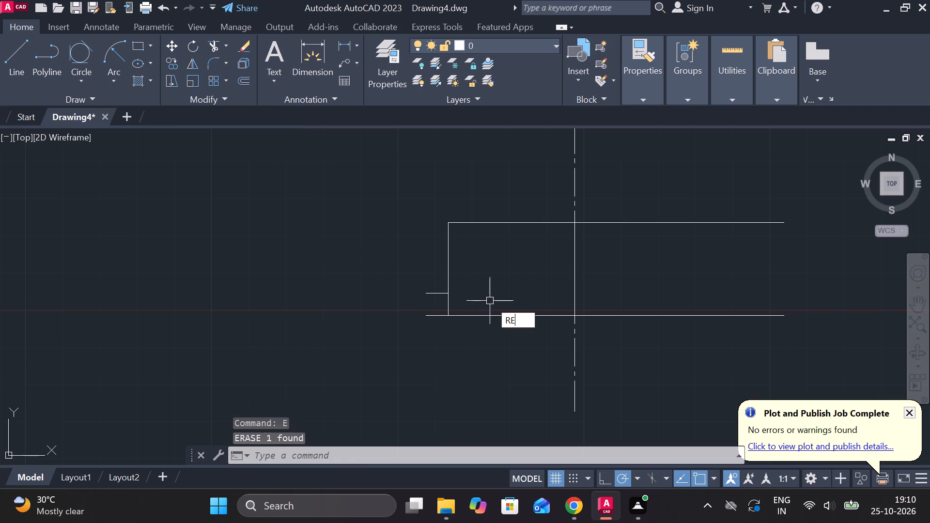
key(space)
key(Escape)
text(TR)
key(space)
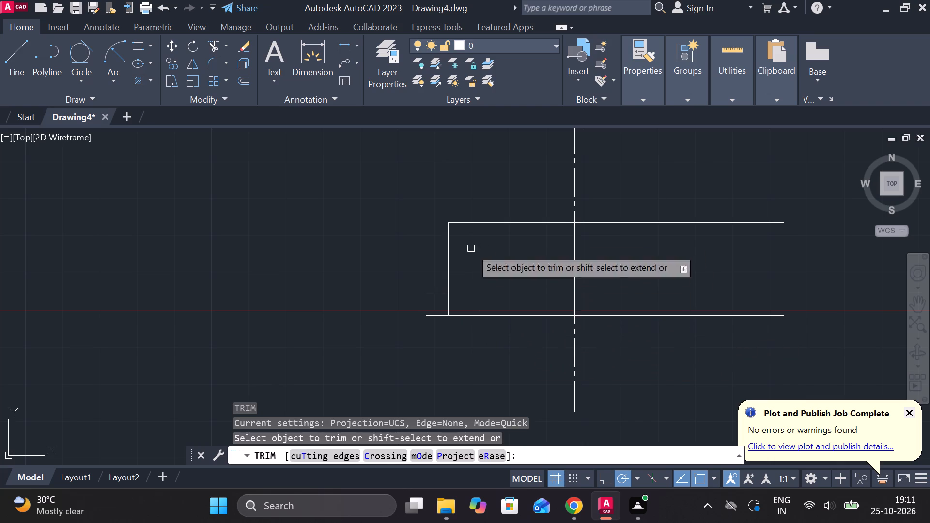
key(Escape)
Draw a diagonal line from the lower view's bottom-left corner to where the arm's left vertical crosses the horizontal line.
key(l)
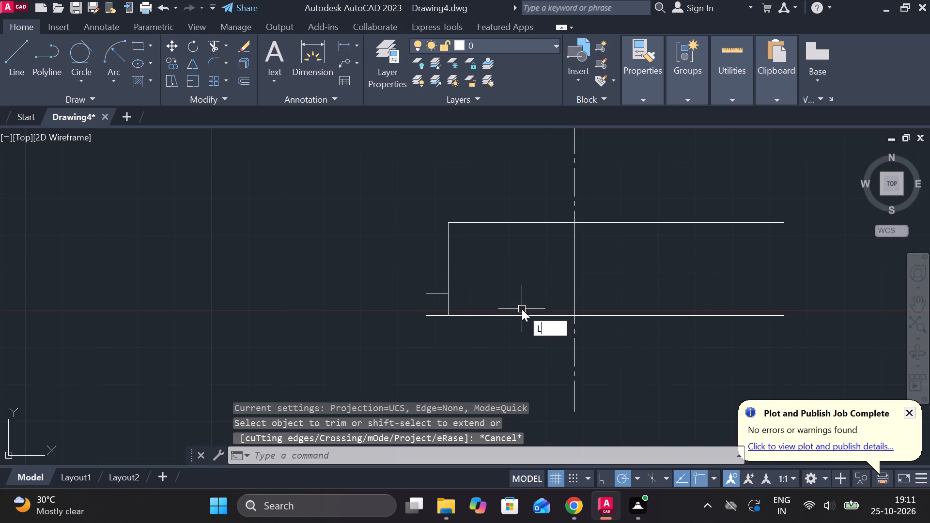
key(Return)
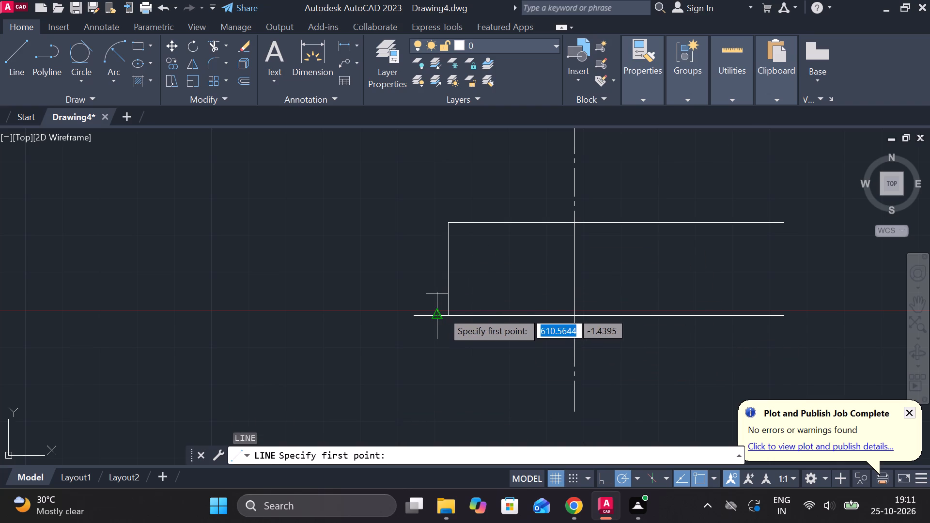
scroll(451, 312, up, 2)
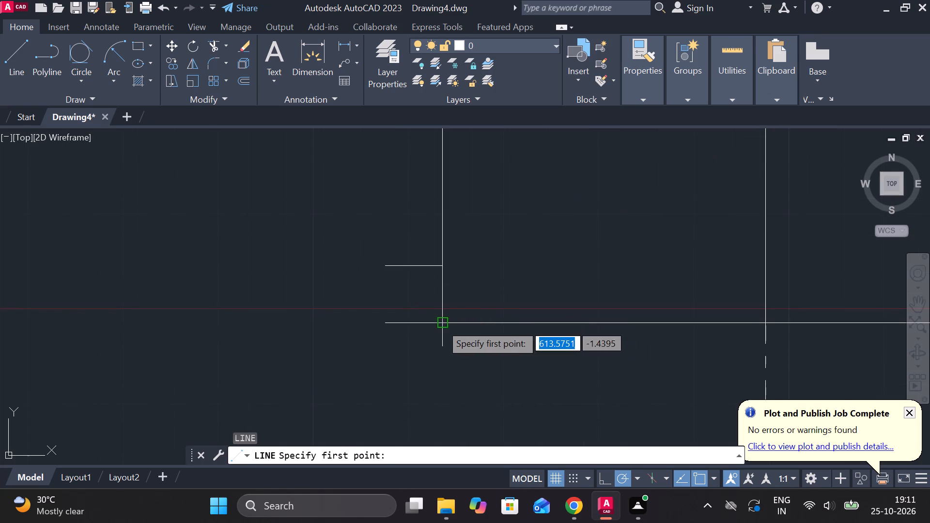
click(441, 324)
scroll(441, 322, down, 3)
scroll(338, 264, down, 3)
scroll(283, 207, up, 5)
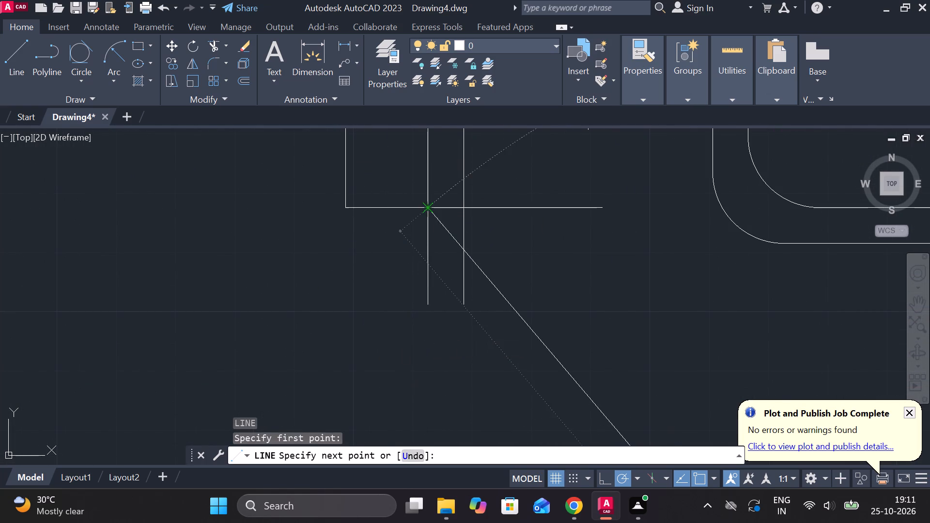
click(424, 203)
scroll(429, 217, down, 2)
key(Escape)
Draw a second diagonal from the arm's right vertical and horizontal intersection to the upper short horizontal's right end on the lower view's edge.
key(space)
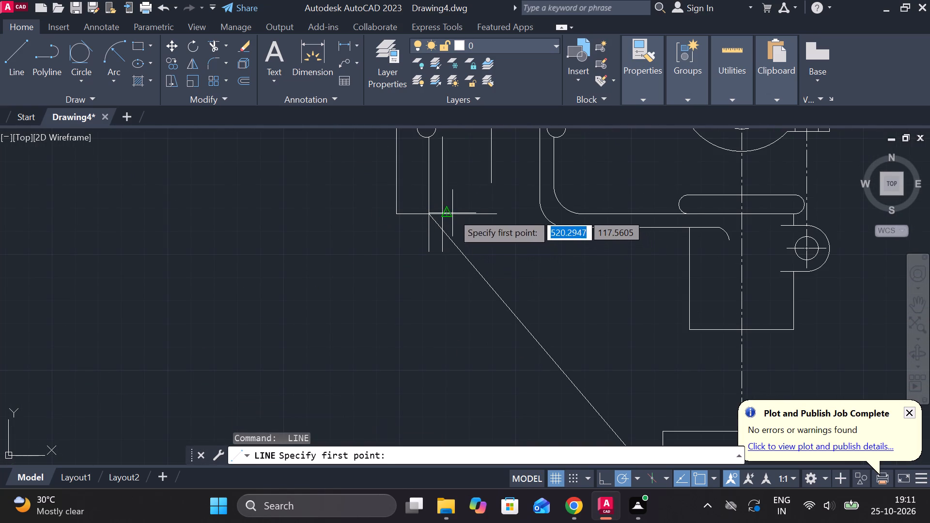
click(438, 212)
scroll(561, 317, down, 2)
middle_drag(579, 360, 452, 257)
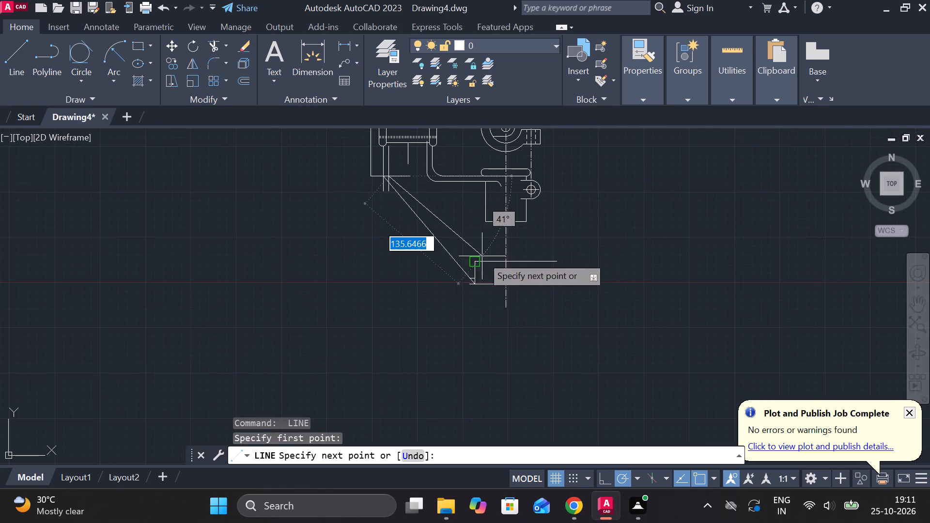
scroll(482, 247, up, 1)
scroll(472, 288, up, 3)
click(471, 327)
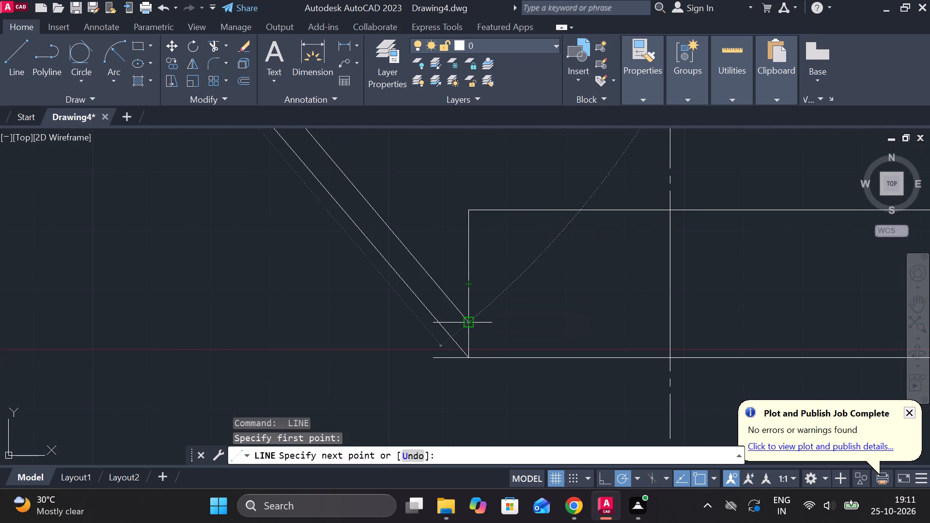
scroll(495, 316, down, 3)
middle_drag(515, 330, 453, 361)
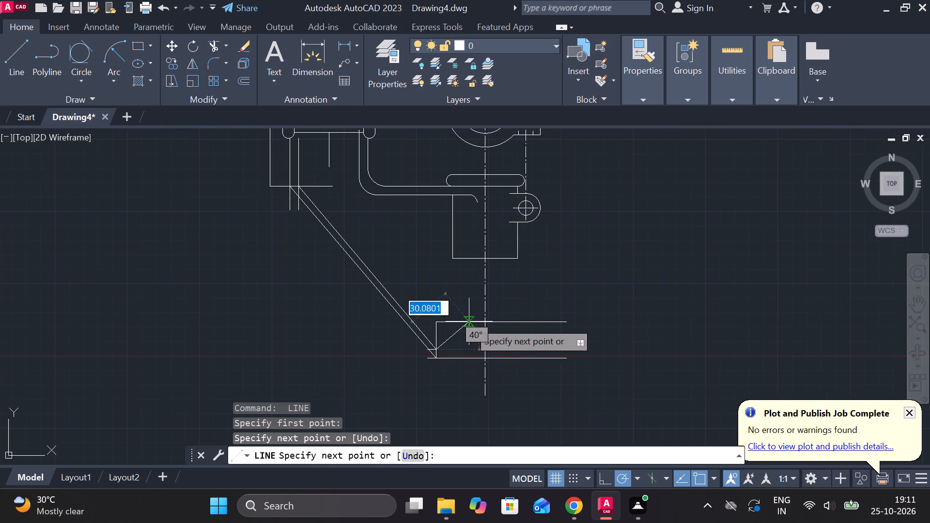
scroll(467, 333, up, 2)
middle_drag(448, 343, 470, 290)
scroll(446, 308, up, 2)
key(Escape)
Trim away the lower view's left vertical edge and both short horizontal stubs beside the diagonals.
text(TR)
key(space)
click(320, 347)
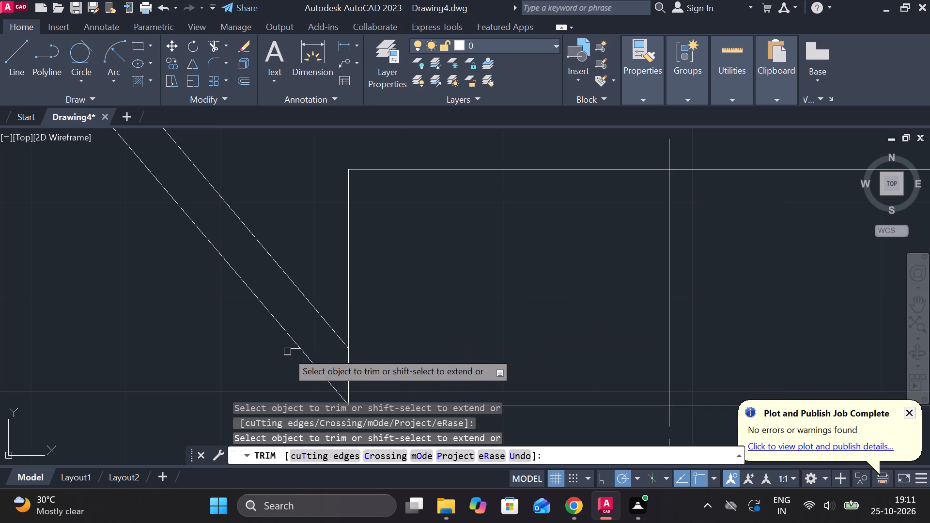
click(294, 350)
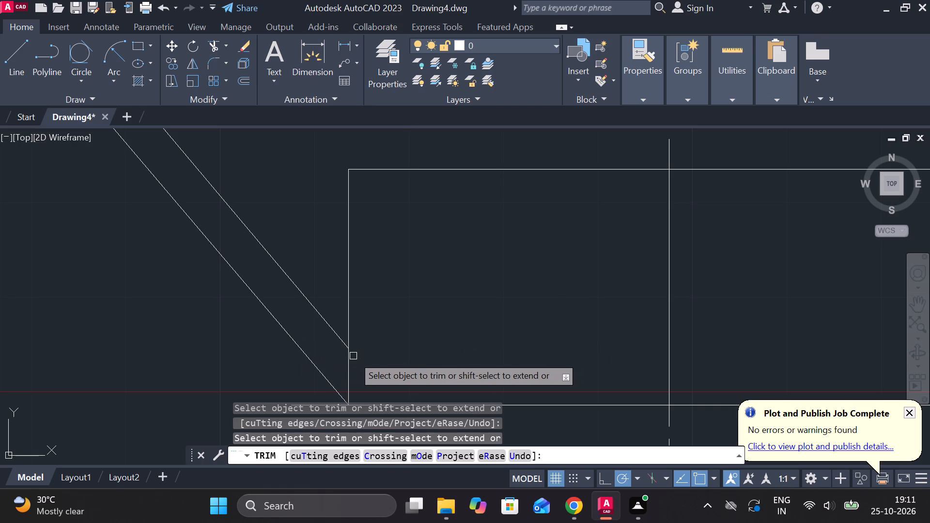
click(350, 365)
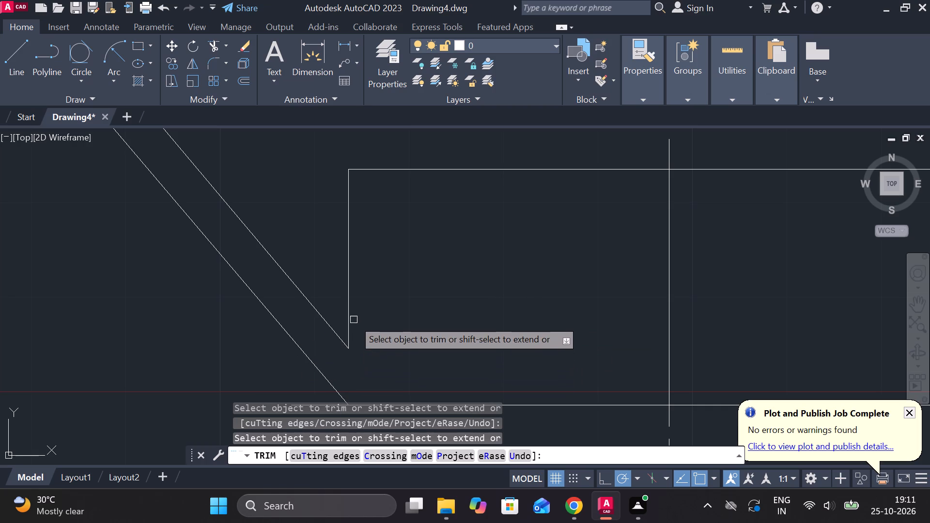
click(347, 306)
scroll(382, 327, down, 2)
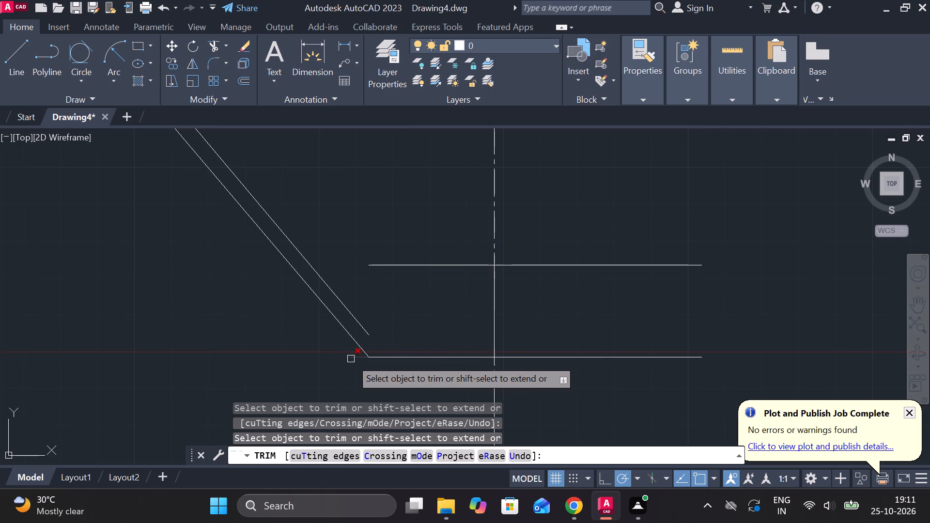
click(351, 359)
key(Escape)
Draw a horizontal line from the upper diagonal's lower end to the vertical centre line of the lower view.
key(l)
key(Return)
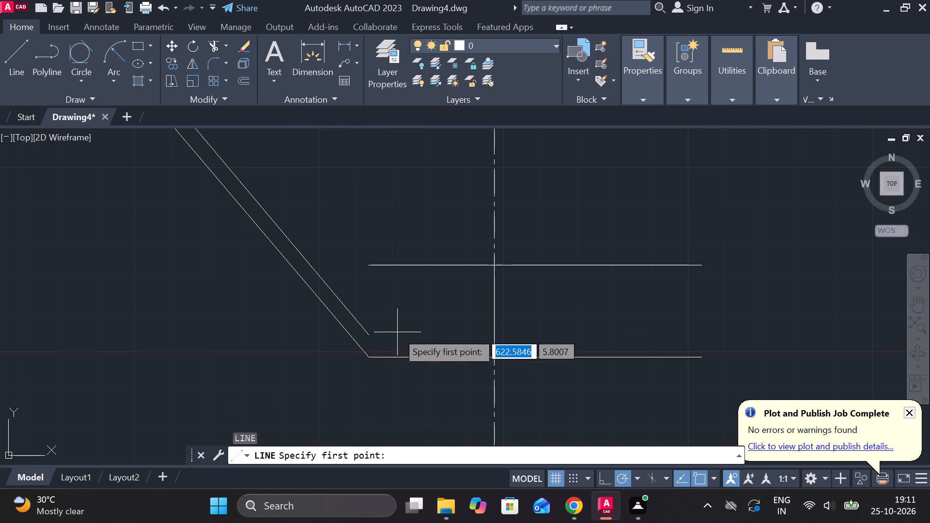
click(373, 331)
click(497, 334)
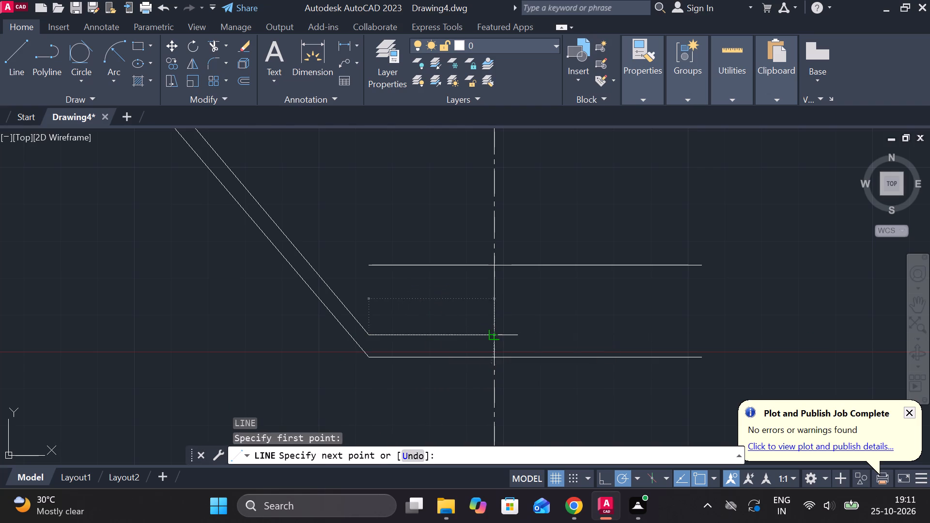
key(Escape)
Start offsetting the vertical line on the centre line between the lower view's top and bottom horizontals.
scroll(603, 362, down, 2)
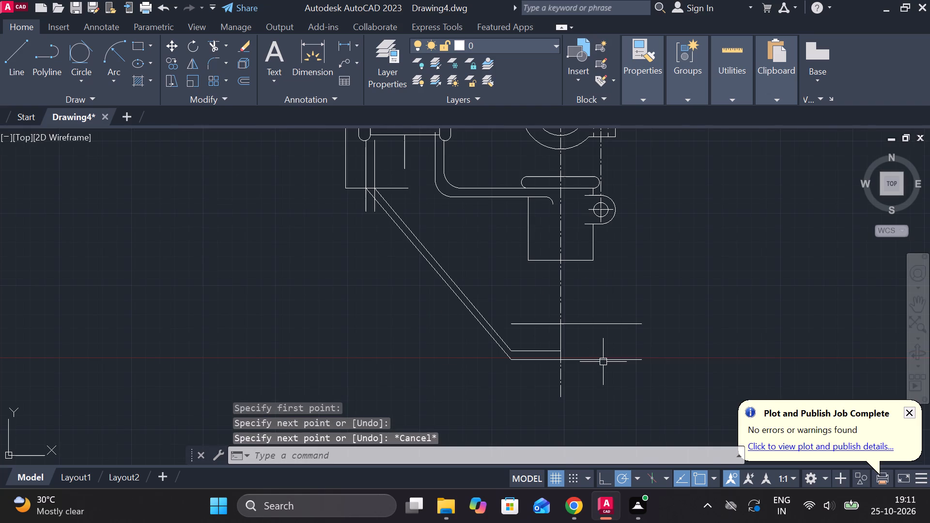
middle_drag(632, 371, 570, 336)
click(498, 304)
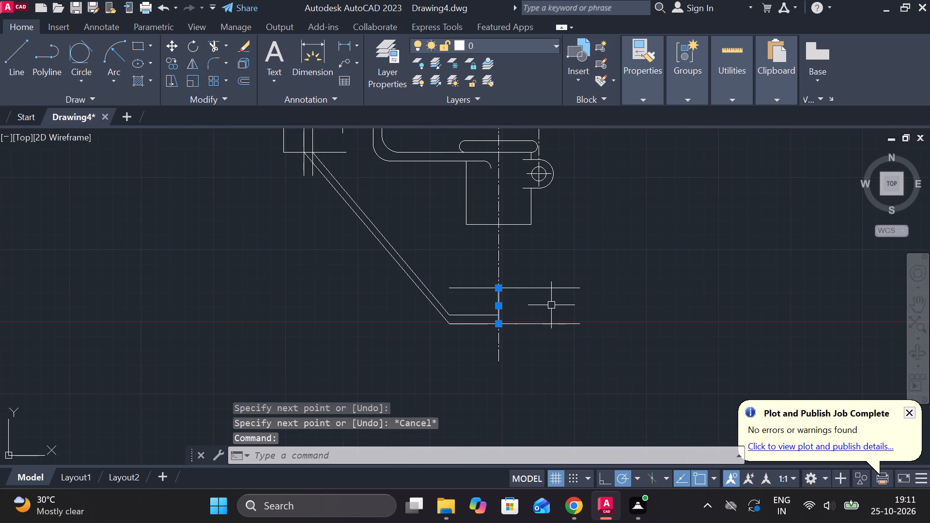
key(o)
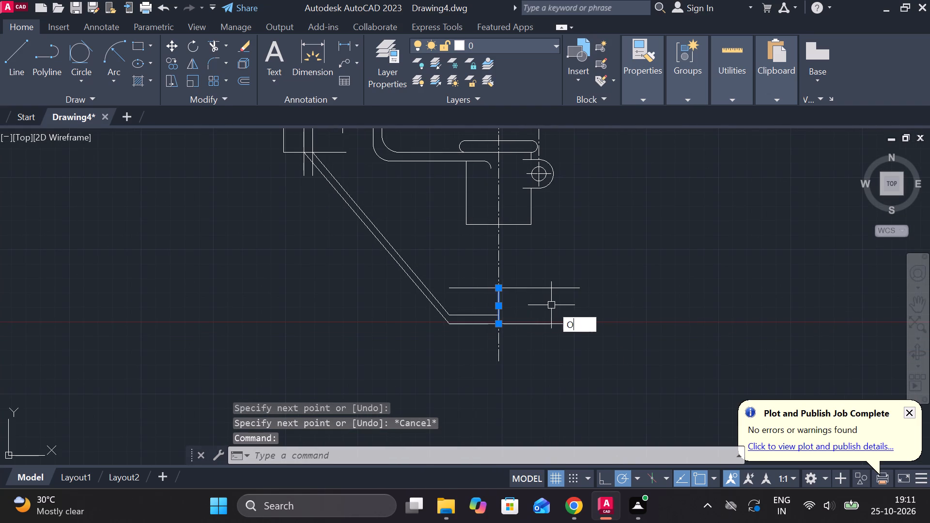
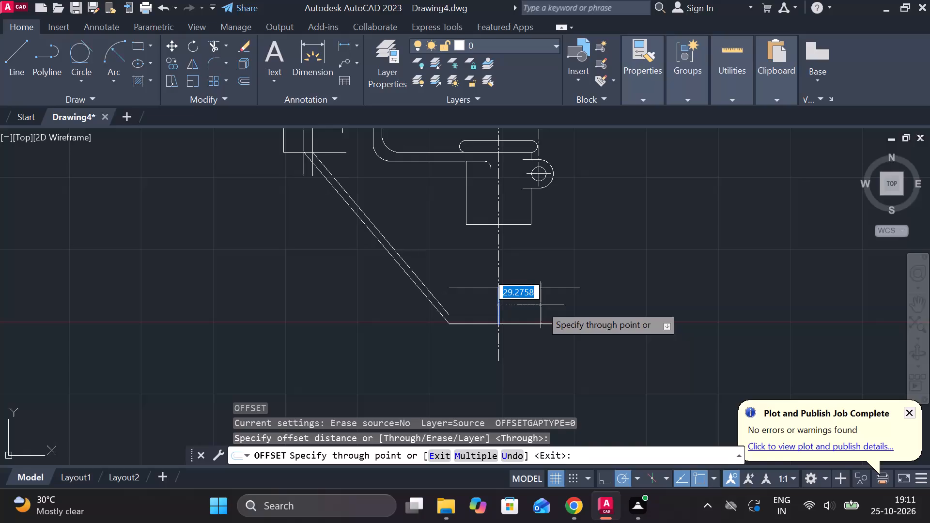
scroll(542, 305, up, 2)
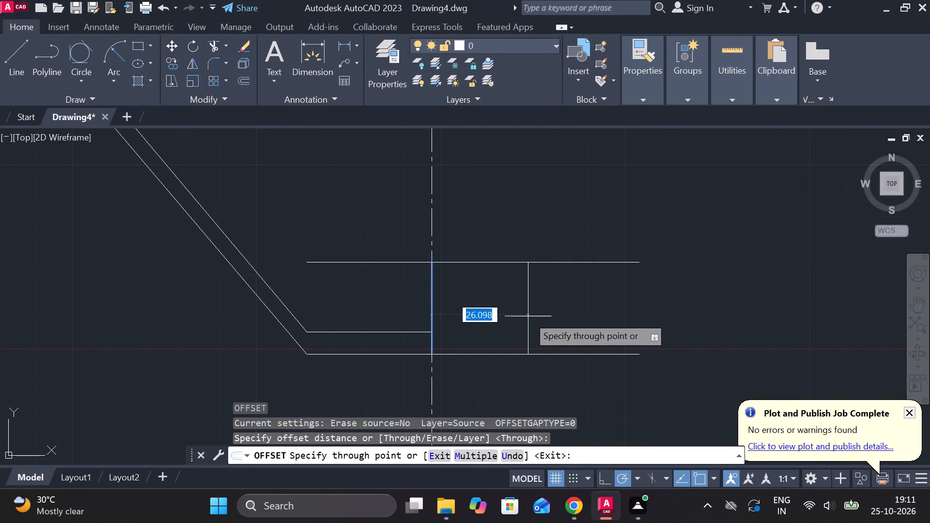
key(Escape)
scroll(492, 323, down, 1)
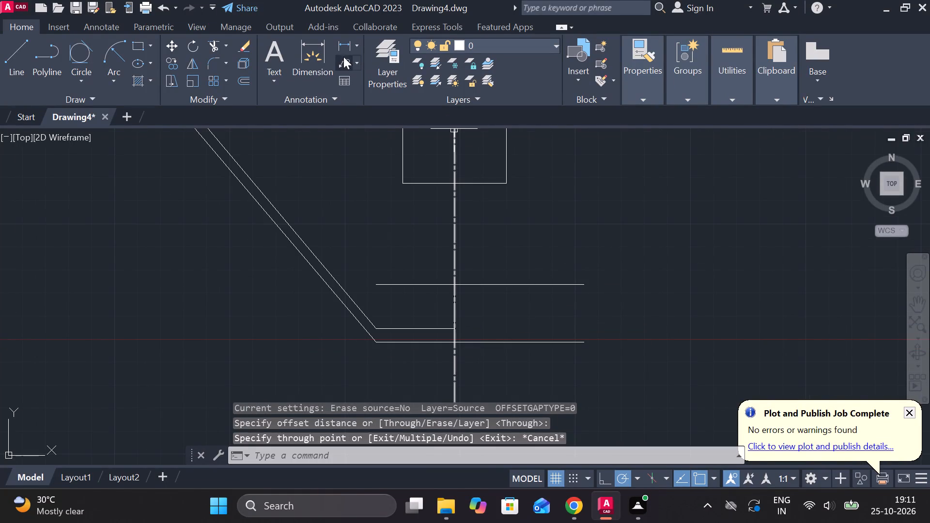
Measure the vertical distance between the lower view's top and bottom horizontals.
click(347, 46)
click(491, 284)
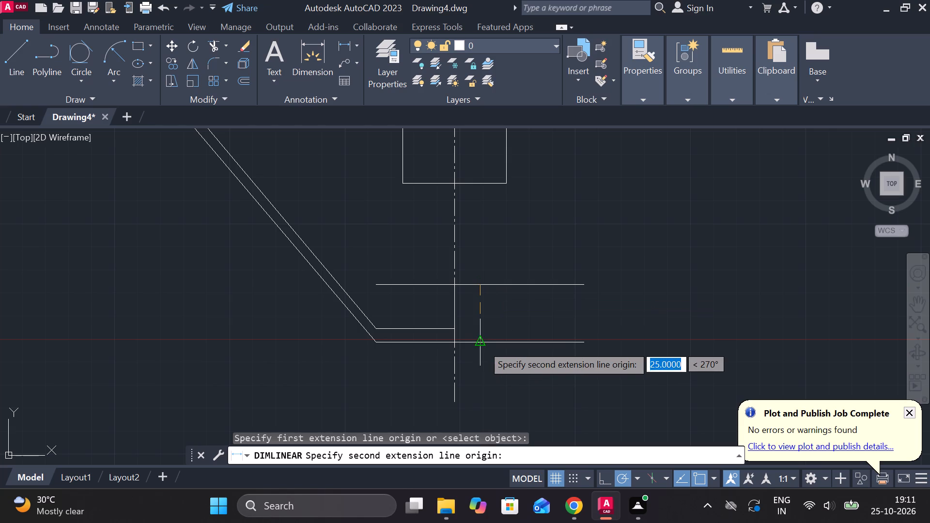
key(Escape)
Trim away the arm's vertical ends below the diagonals' upper corners, the construction horizontal through them and the outer left vertical.
scroll(631, 325, down, 2)
scroll(449, 193, up, 2)
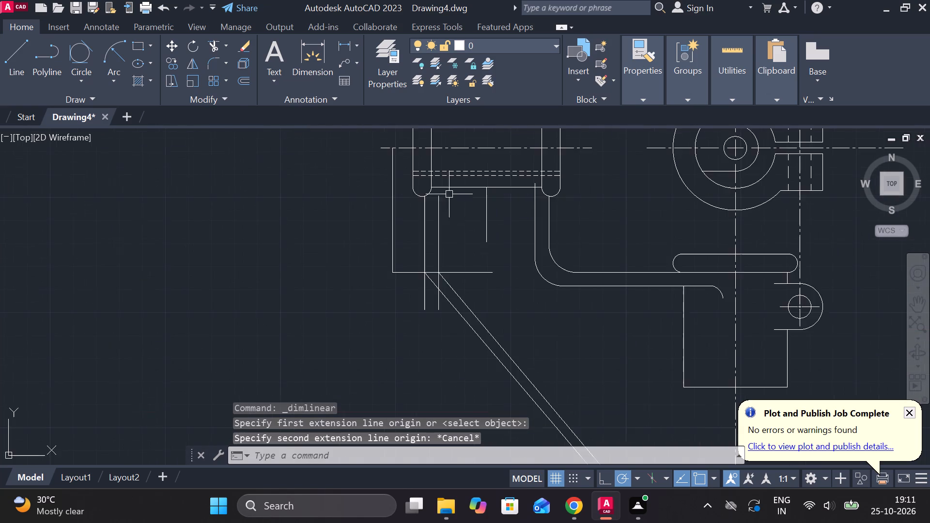
scroll(450, 246, up, 2)
text(TR)
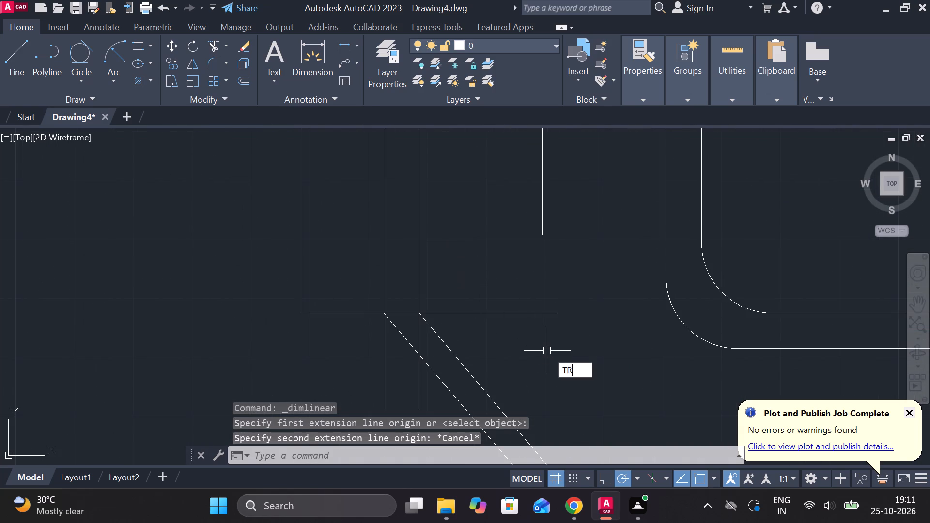
key(space)
click(383, 343)
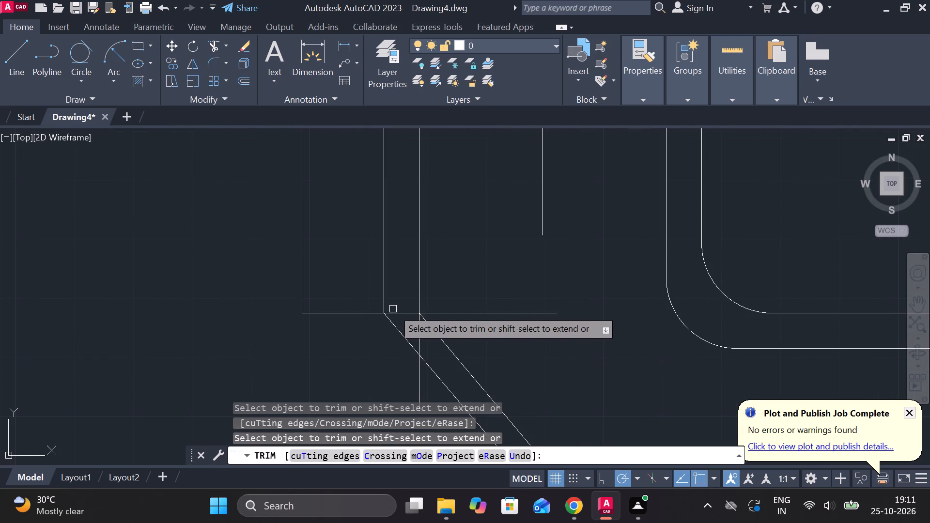
click(396, 309)
click(421, 333)
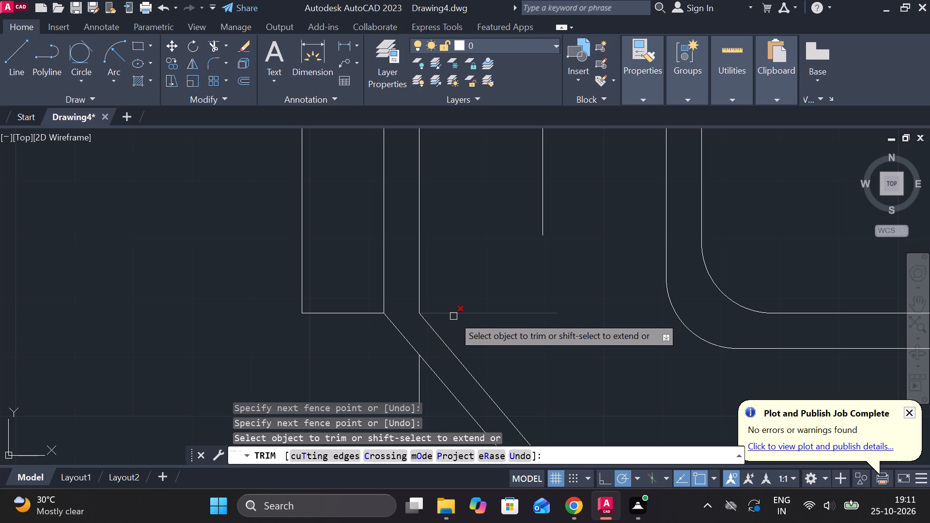
click(453, 316)
click(420, 383)
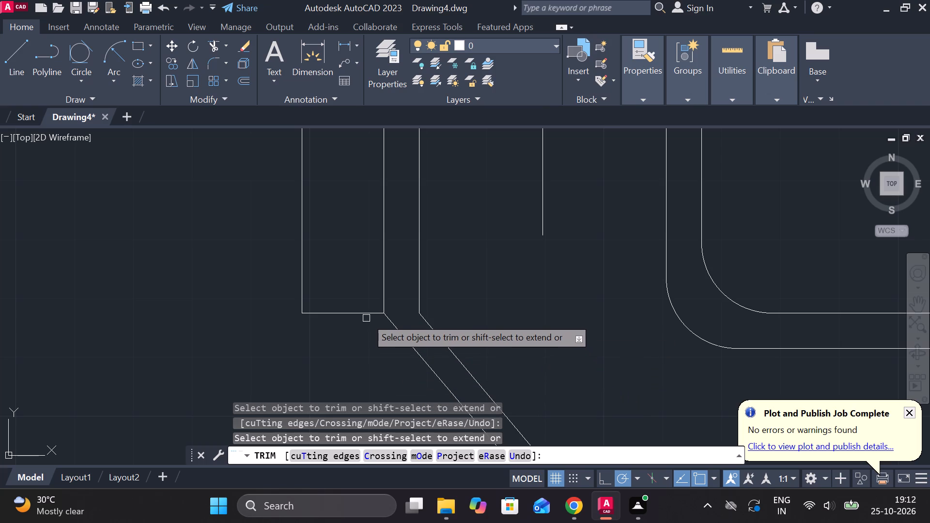
click(364, 315)
click(304, 261)
scroll(304, 261, down, 1)
middle_drag(296, 277, 285, 277)
key(Escape)
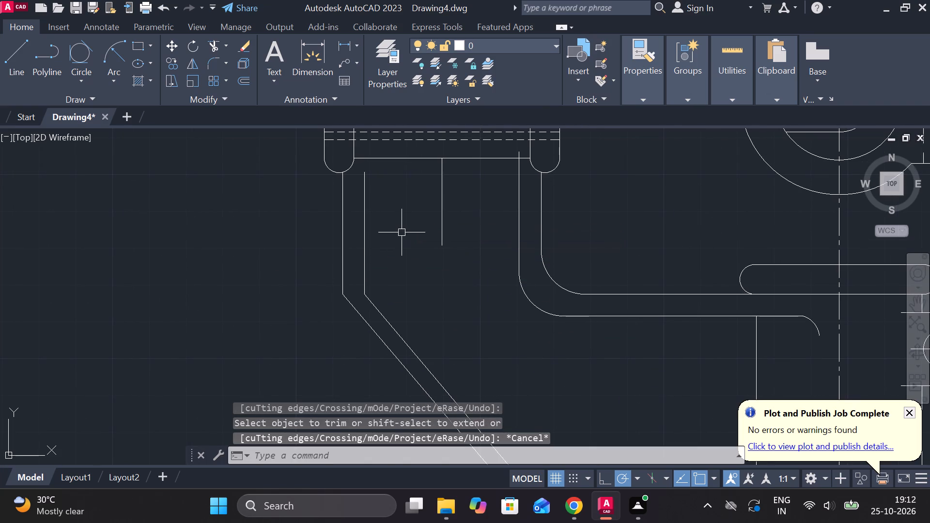
Fillet both upper corners where the left arm's verticals meet the diagonals with a radius of 27.
key(f)
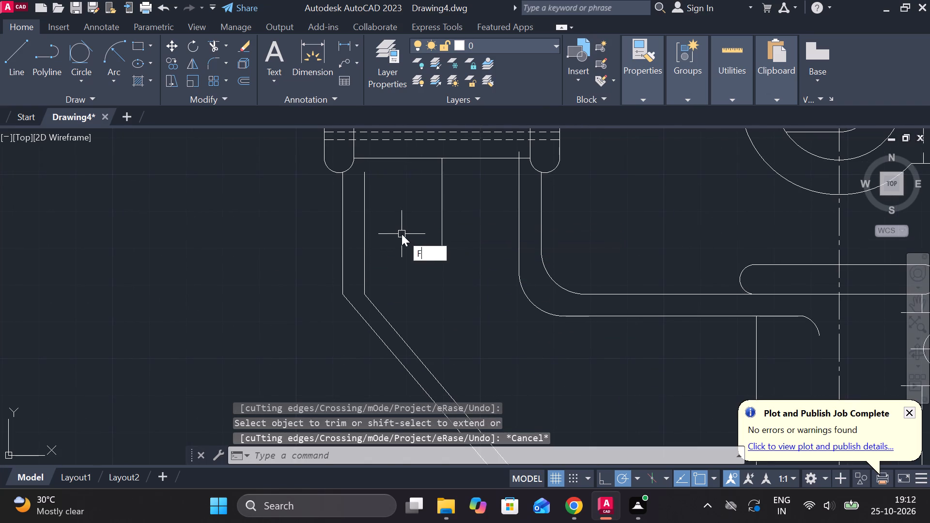
key(space)
text(R)
key(space)
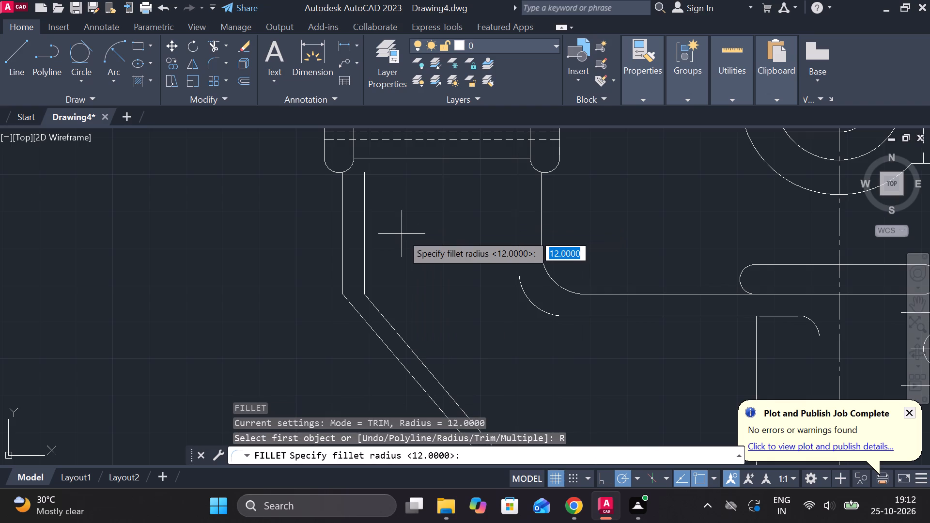
text(27)
key(space)
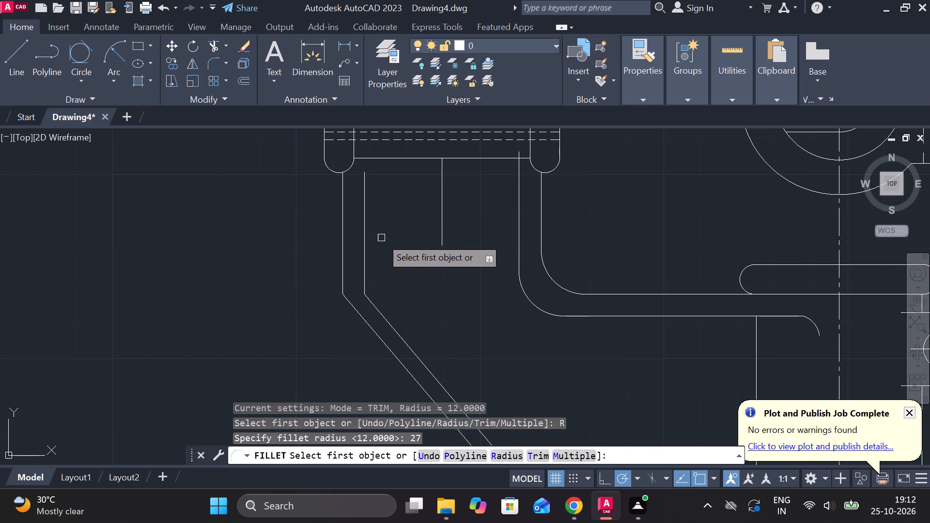
drag(367, 243, 367, 256)
click(373, 311)
key(space)
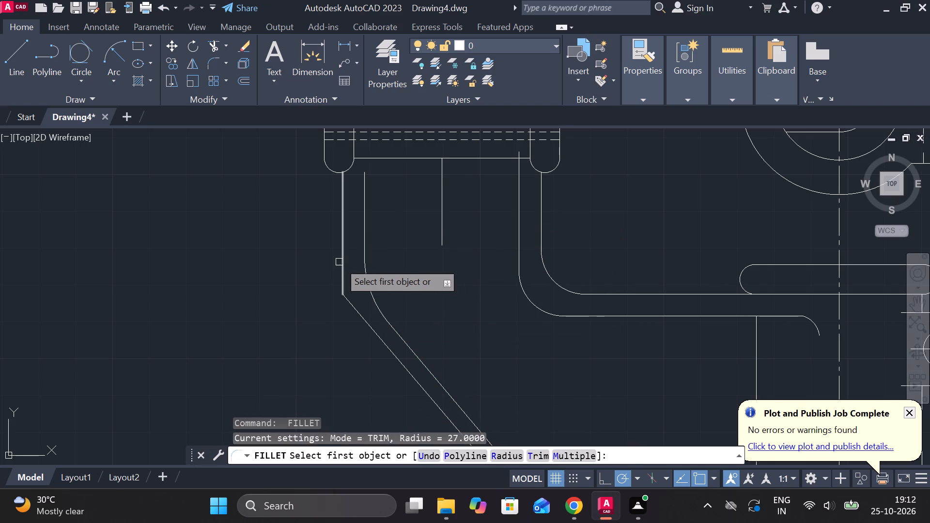
click(339, 262)
click(351, 298)
scroll(408, 303, down, 2)
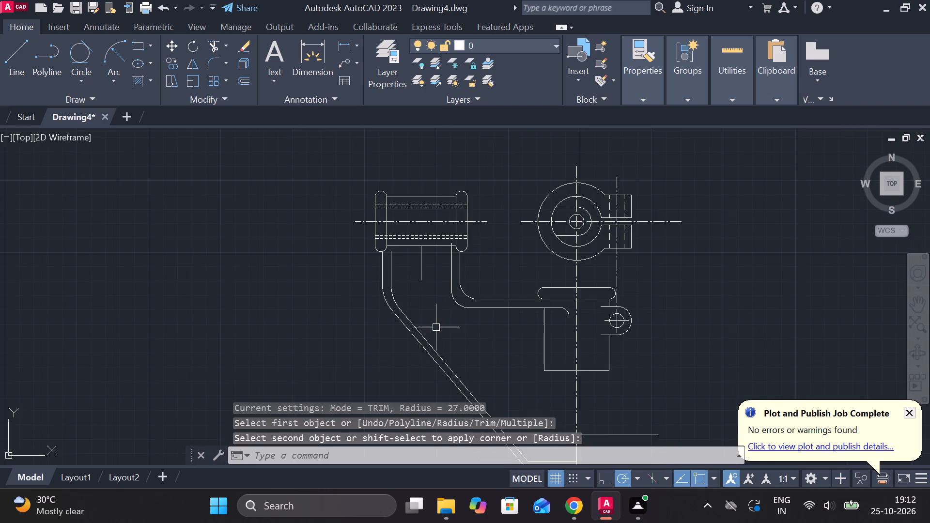
Fillet both lower corners where the diagonals meet the lower view's horizontals with a radius of 22.
scroll(437, 327, down, 1)
middle_drag(405, 391, 323, 320)
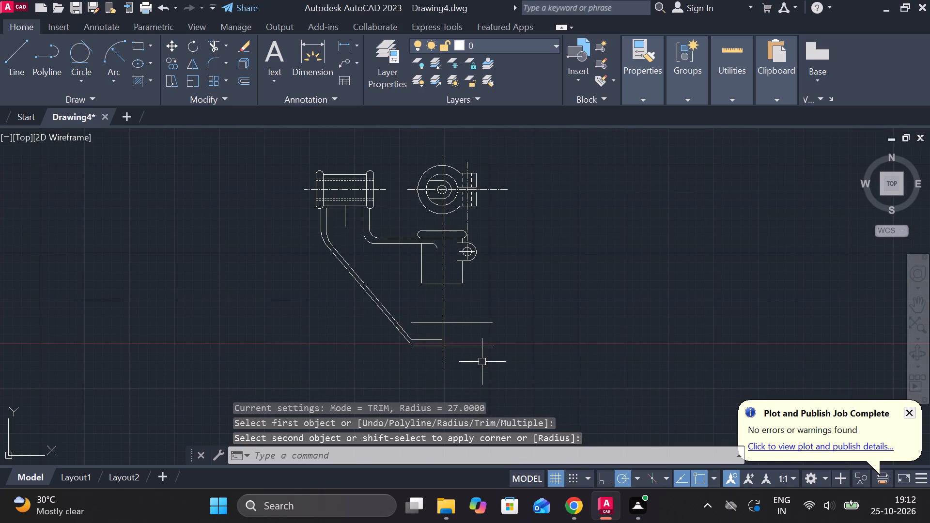
scroll(481, 360, up, 2)
middle_drag(332, 344, 455, 360)
key(Escape)
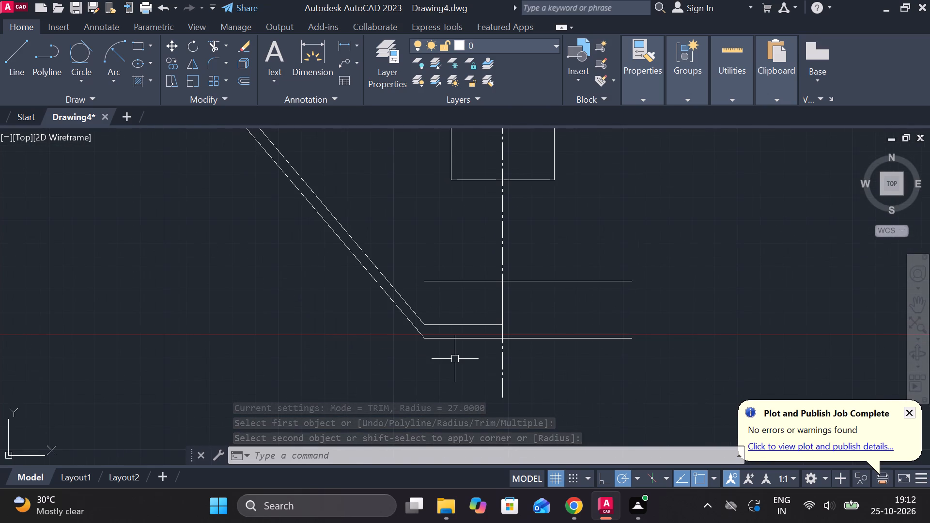
text(F R)
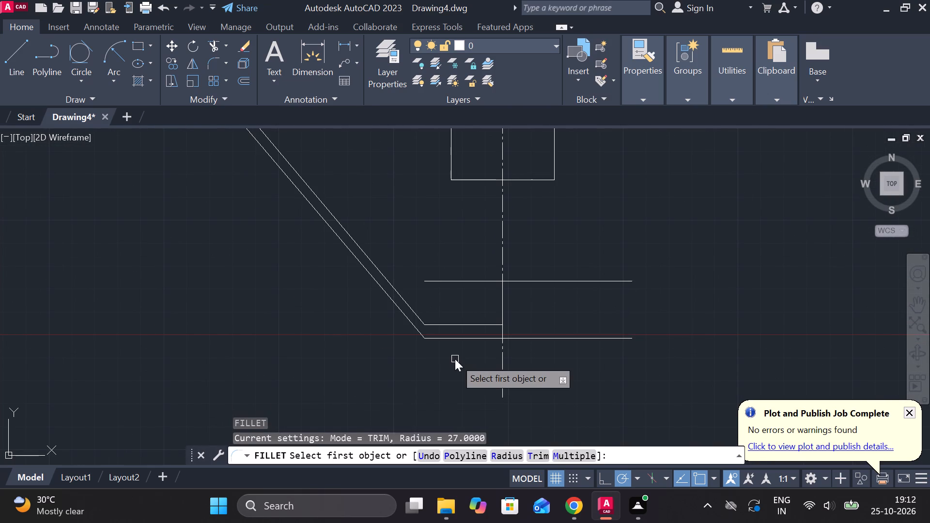
key(space)
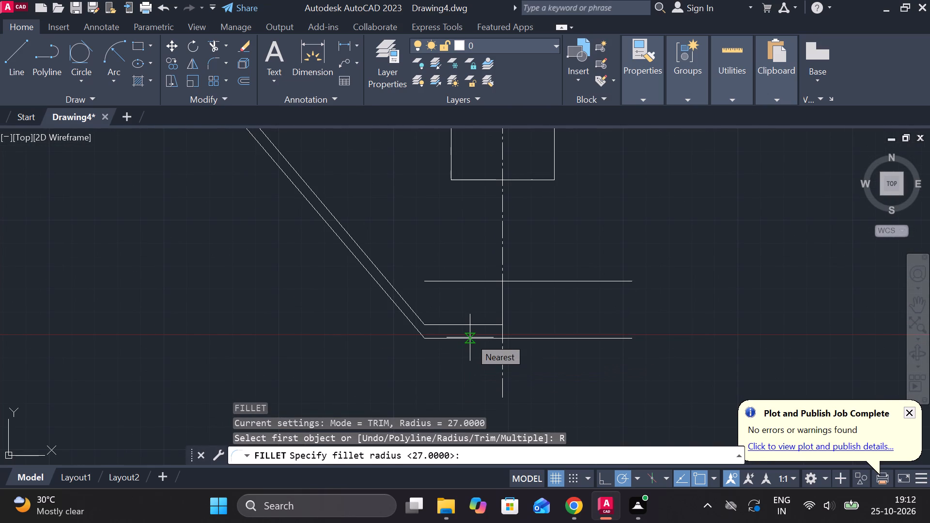
text(22)
key(space)
click(406, 297)
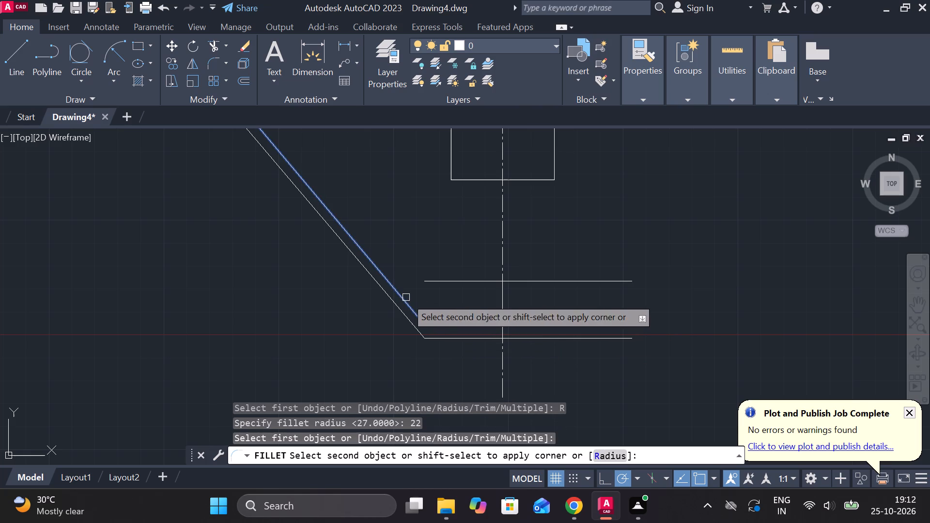
click(437, 323)
key(space)
click(418, 329)
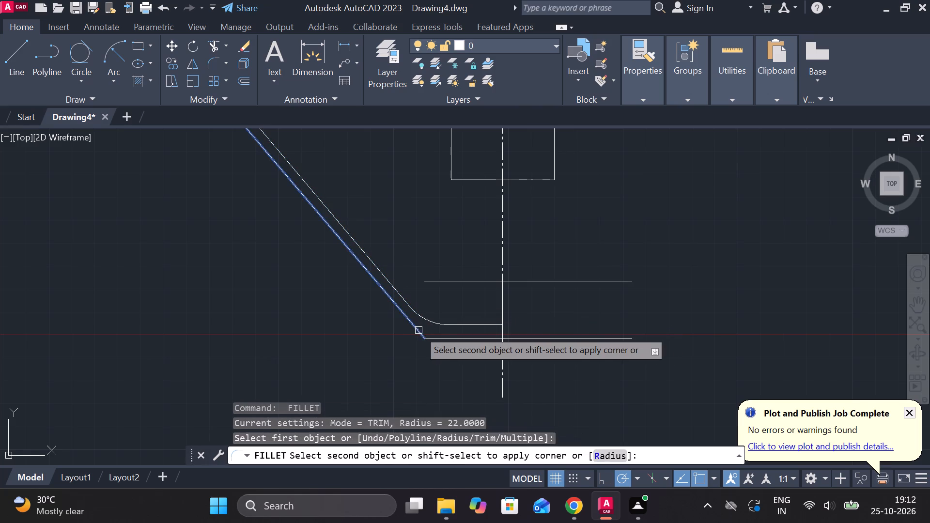
click(451, 338)
scroll(472, 352, down, 1)
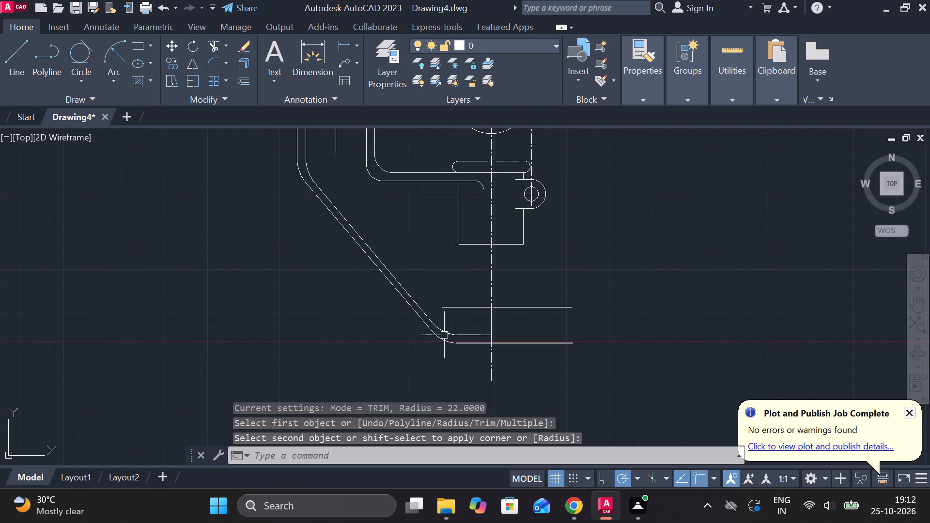
Extend the inner verticals of both arms up to the lower hidden line of the two-slot part.
middle_drag(345, 289, 363, 308)
middle_drag(364, 318, 384, 404)
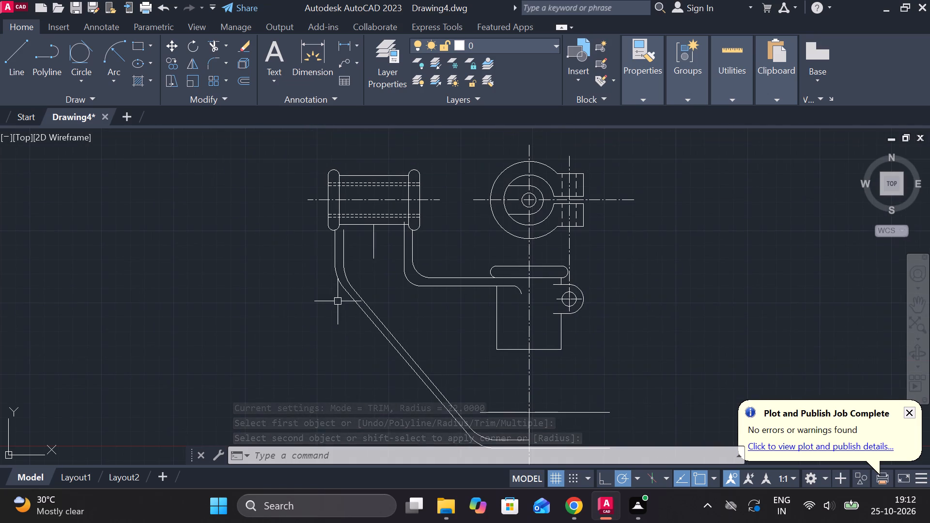
scroll(352, 237, up, 2)
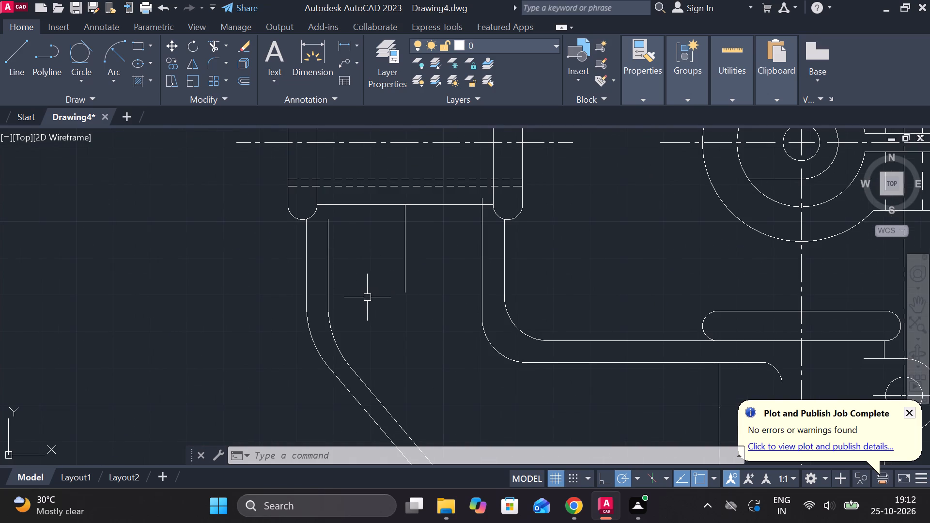
text(EX)
key(space)
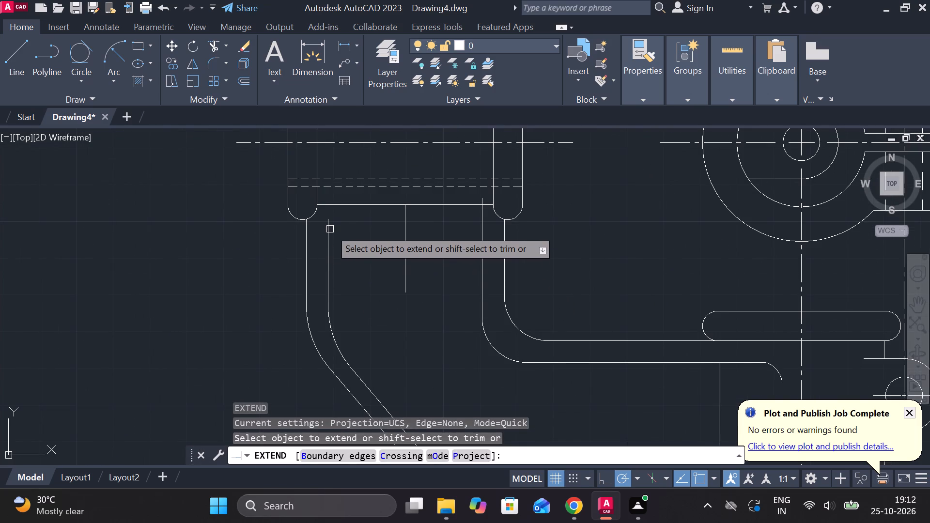
click(330, 229)
click(330, 222)
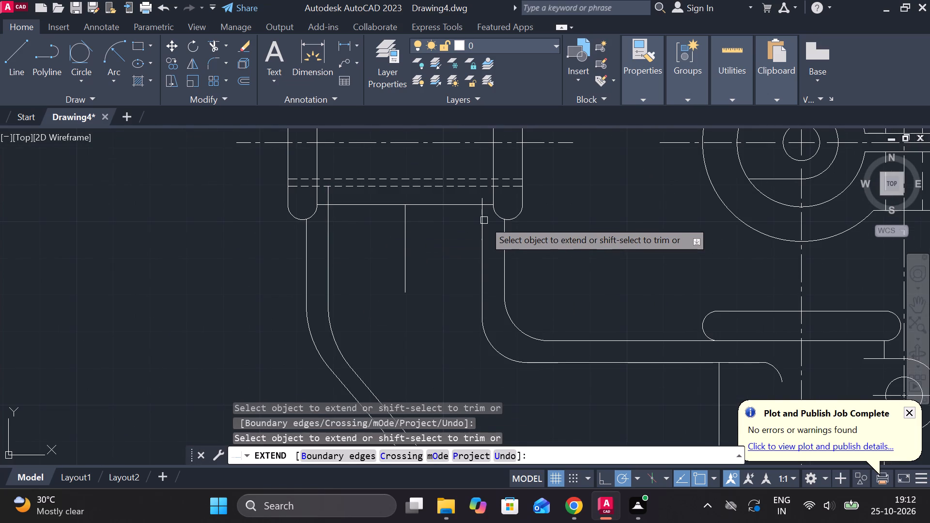
click(481, 215)
scroll(479, 247, down, 1)
key(Escape)
scroll(345, 325, down, 2)
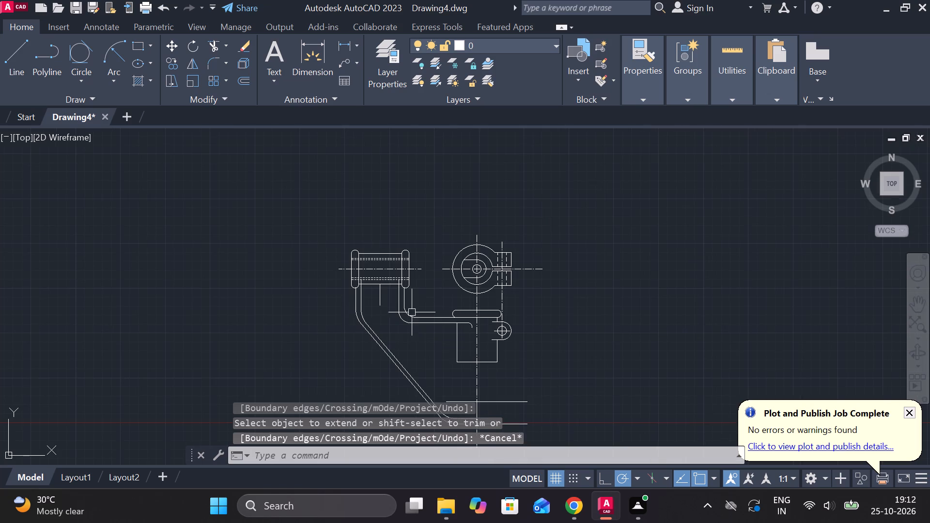
Erase the short vertical line between the two arms beneath the two-slot part.
click(379, 293)
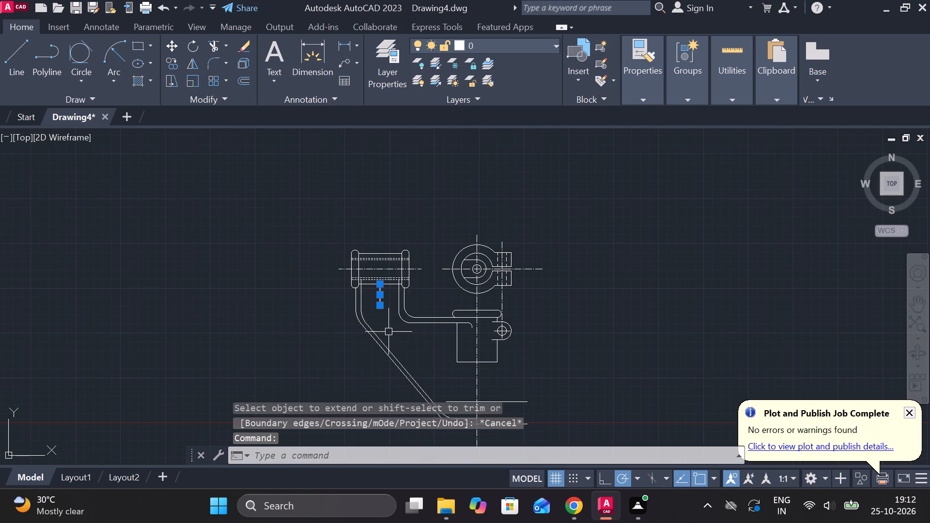
text(E)
key(space)
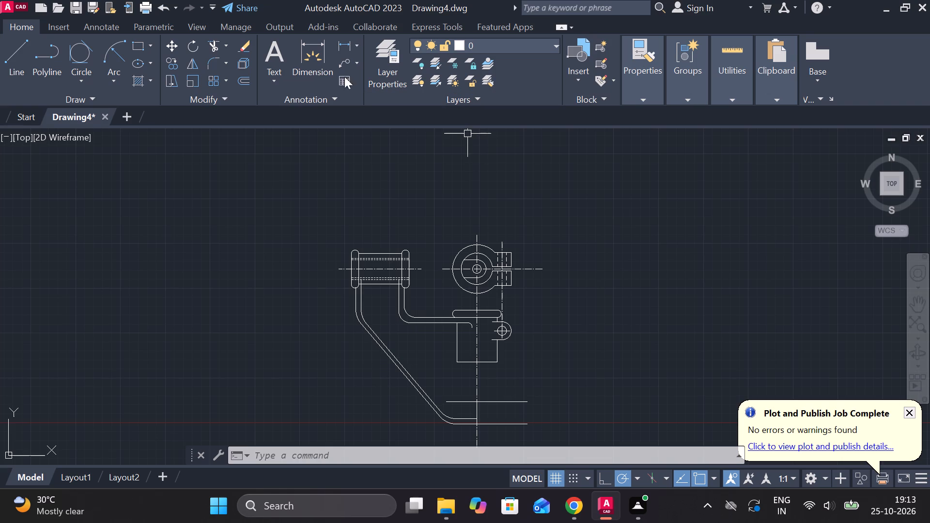
Measure the horizontal distance from the lower view's vertical centre line to the two-slot part's left edge.
click(345, 50)
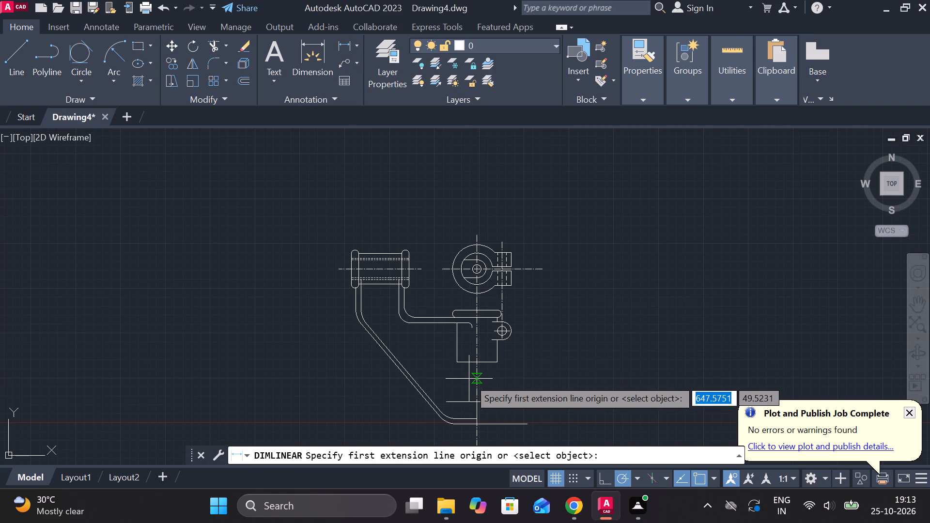
click(469, 379)
scroll(333, 280, up, 2)
click(373, 275)
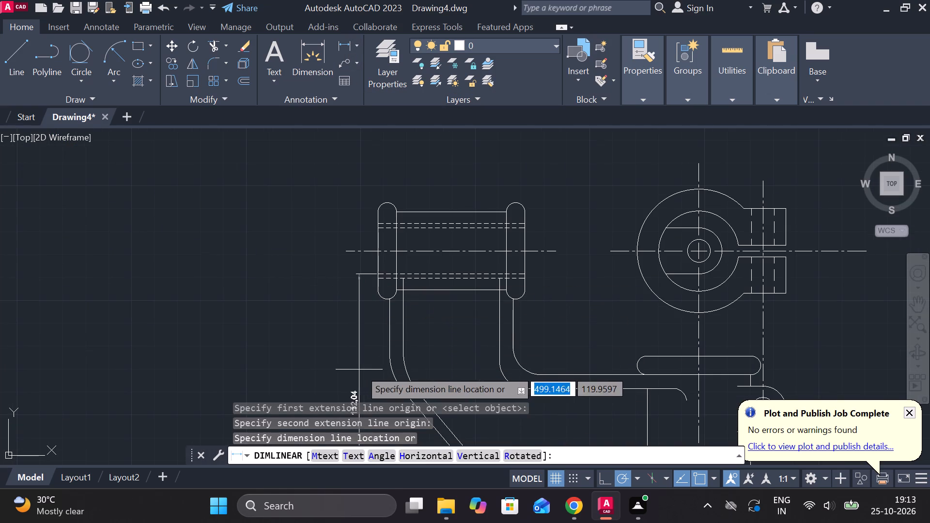
middle_drag(462, 380, 418, 258)
scroll(523, 326, down, 1)
scroll(525, 336, up, 2)
scroll(525, 336, down, 1)
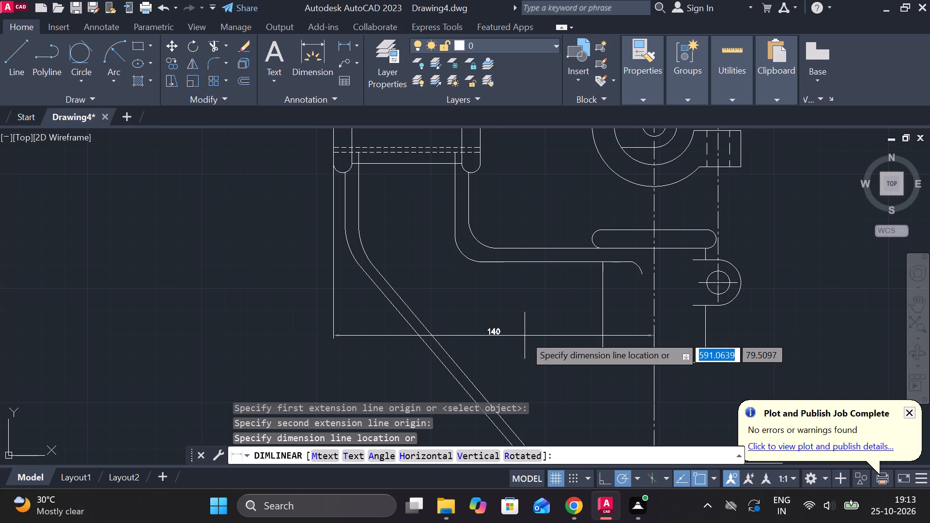
scroll(525, 336, down, 1)
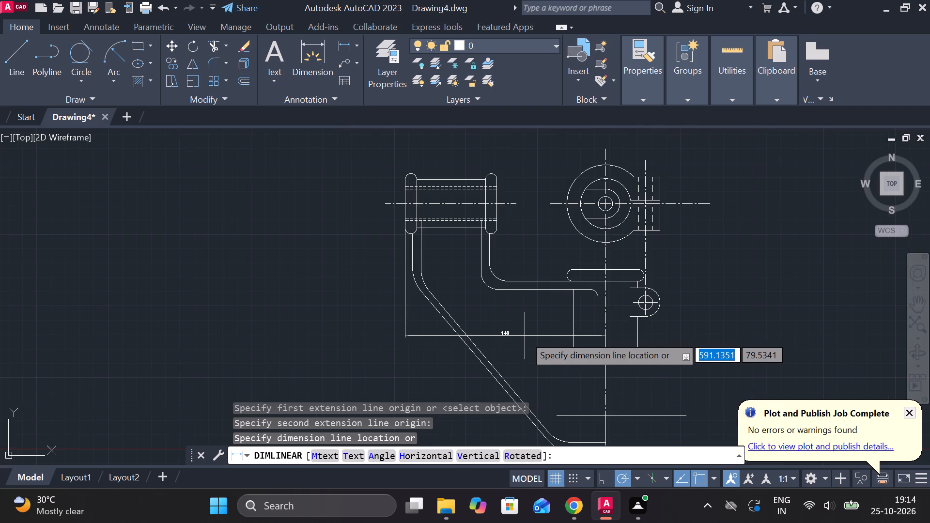
key(Escape)
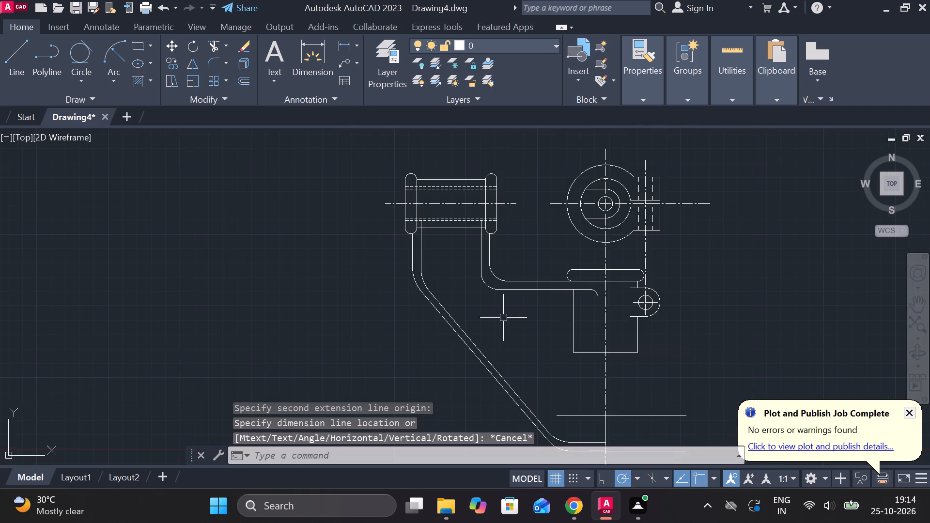
Measure the horizontal distances between the inner verticals and between the outer verticals of the two arms beneath the two-slot part.
click(414, 240)
scroll(414, 240, up, 1)
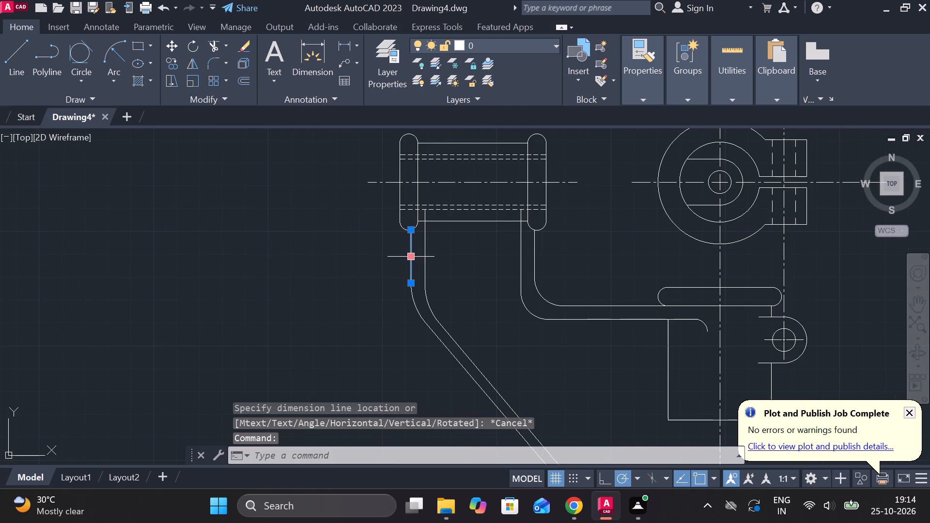
key(Escape)
click(347, 52)
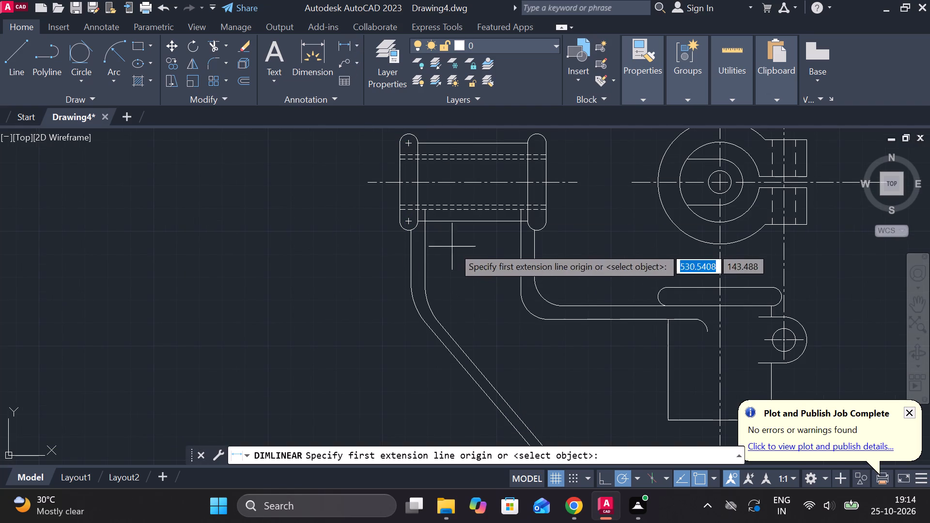
click(430, 240)
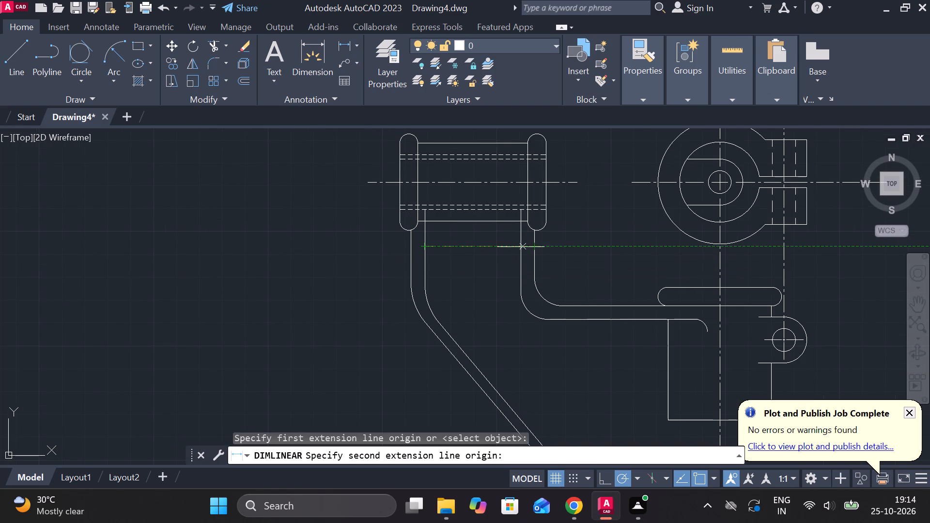
key(Escape)
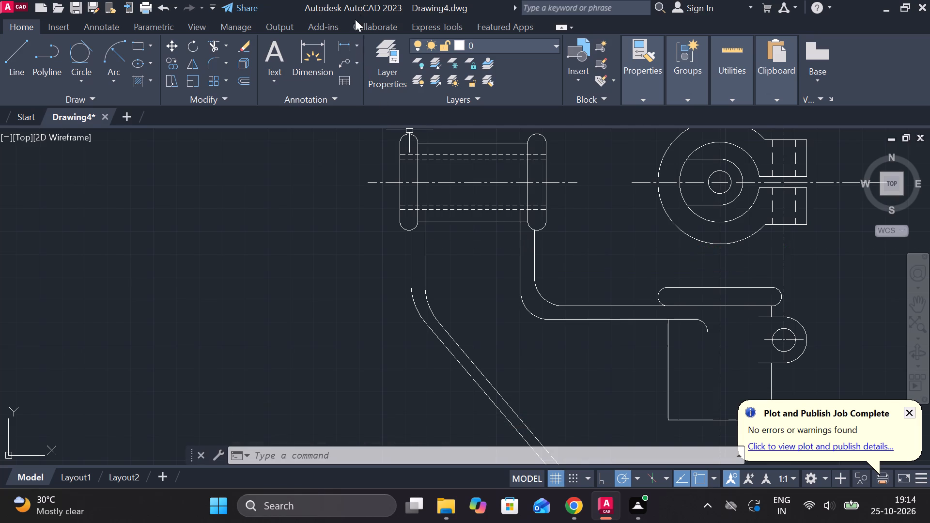
click(341, 48)
click(408, 255)
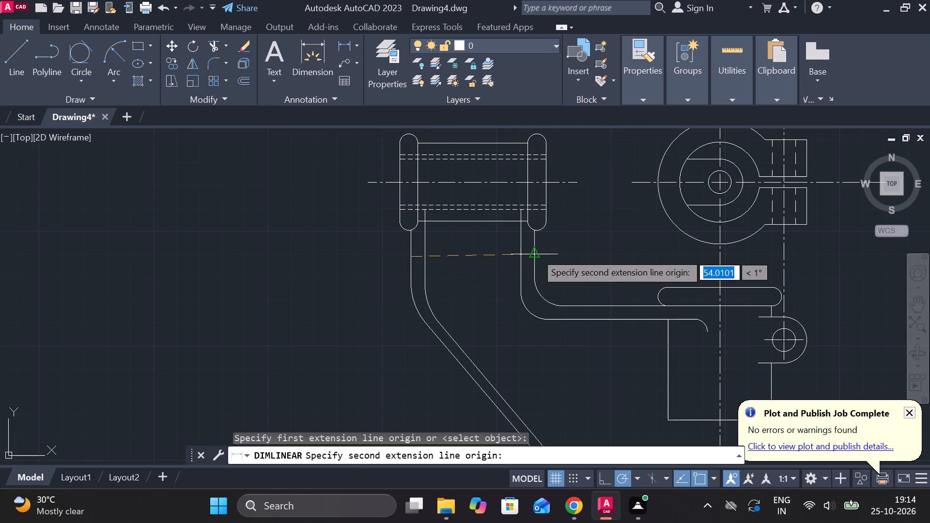
key(Escape)
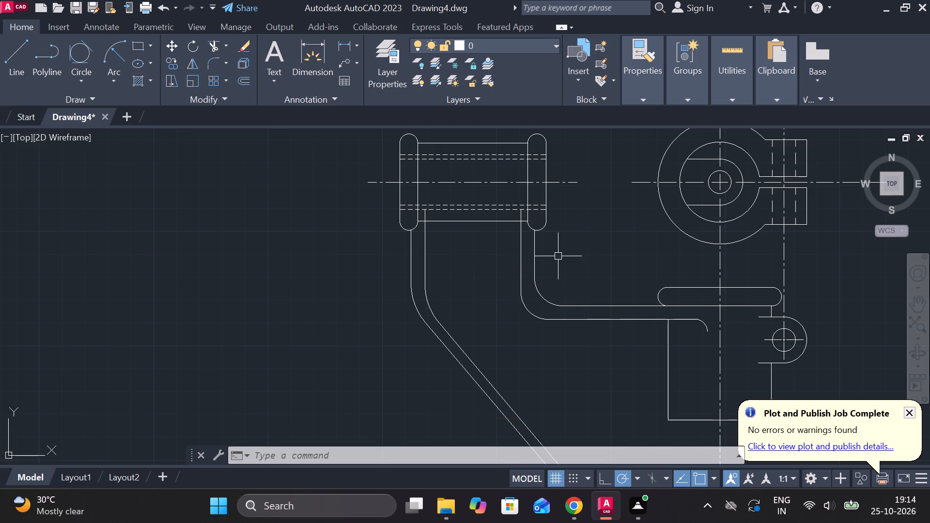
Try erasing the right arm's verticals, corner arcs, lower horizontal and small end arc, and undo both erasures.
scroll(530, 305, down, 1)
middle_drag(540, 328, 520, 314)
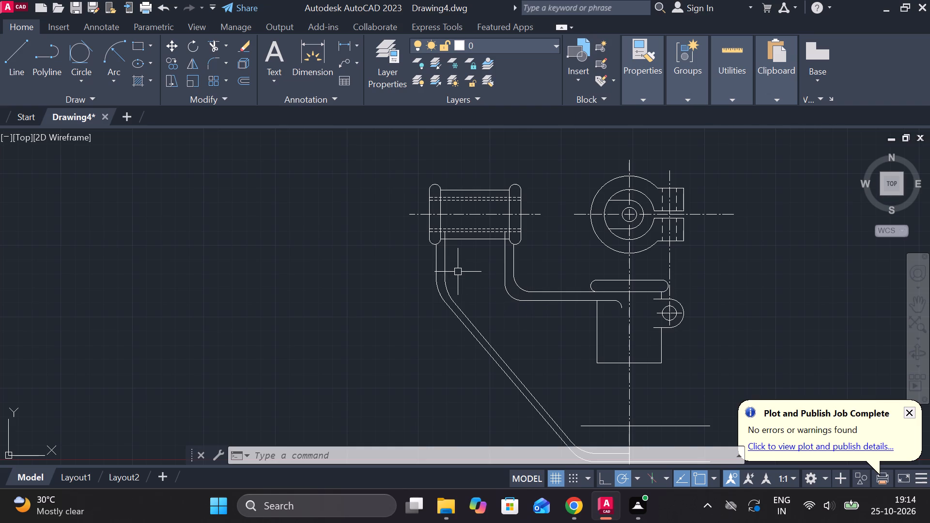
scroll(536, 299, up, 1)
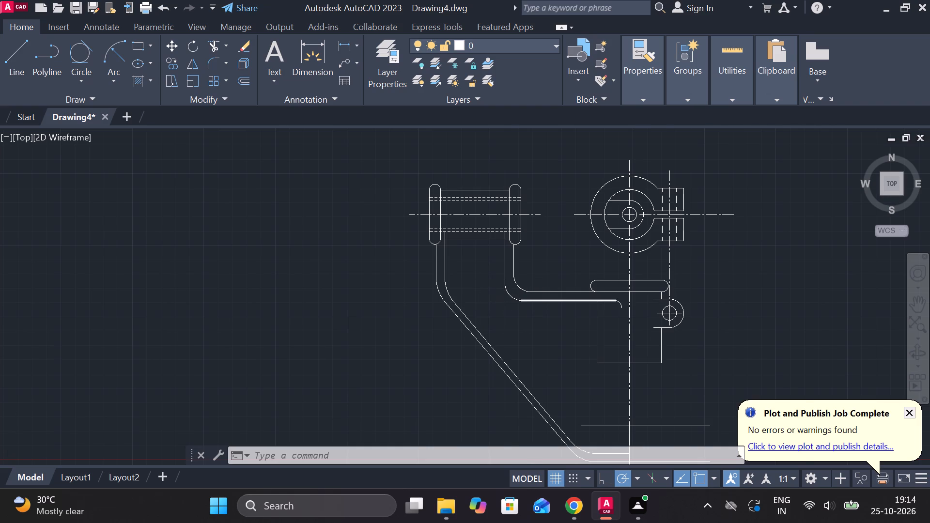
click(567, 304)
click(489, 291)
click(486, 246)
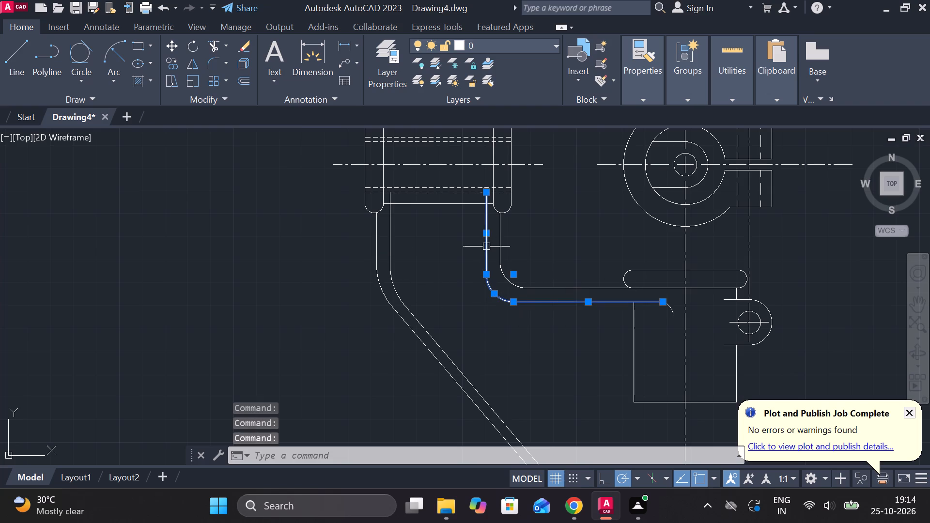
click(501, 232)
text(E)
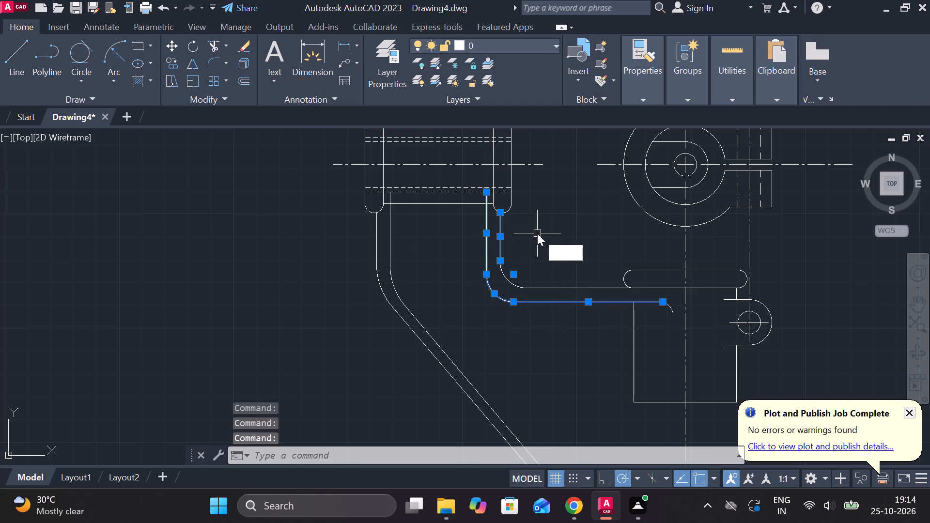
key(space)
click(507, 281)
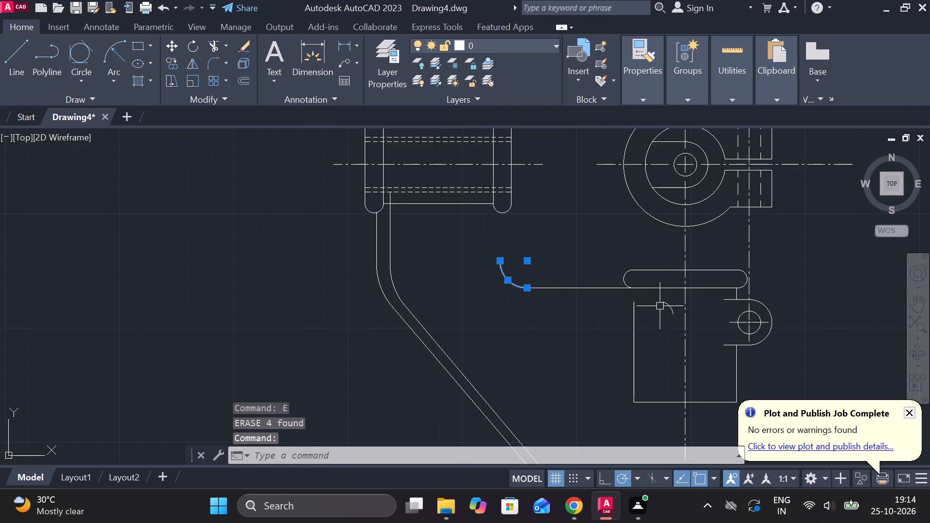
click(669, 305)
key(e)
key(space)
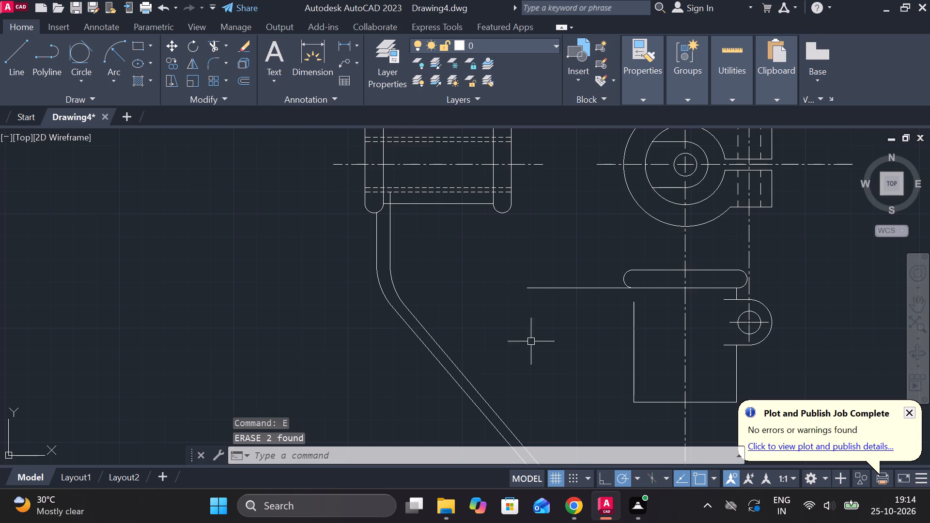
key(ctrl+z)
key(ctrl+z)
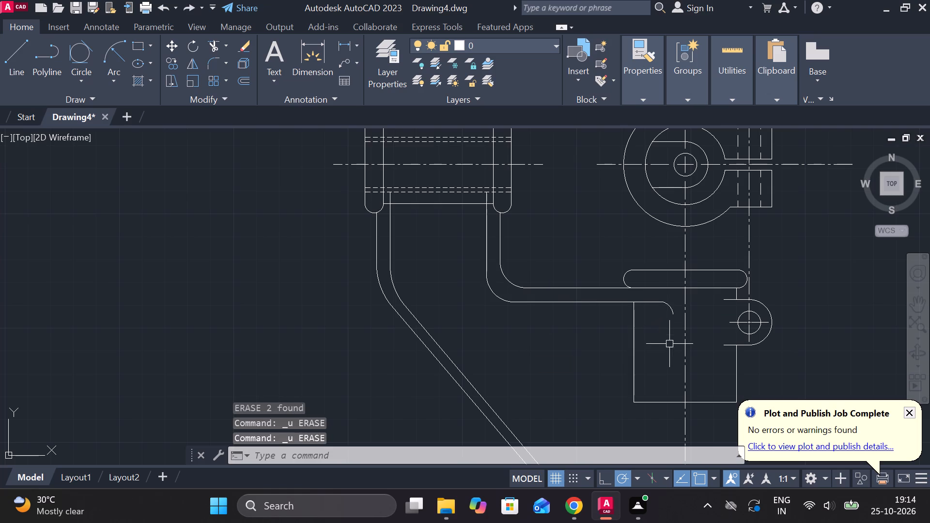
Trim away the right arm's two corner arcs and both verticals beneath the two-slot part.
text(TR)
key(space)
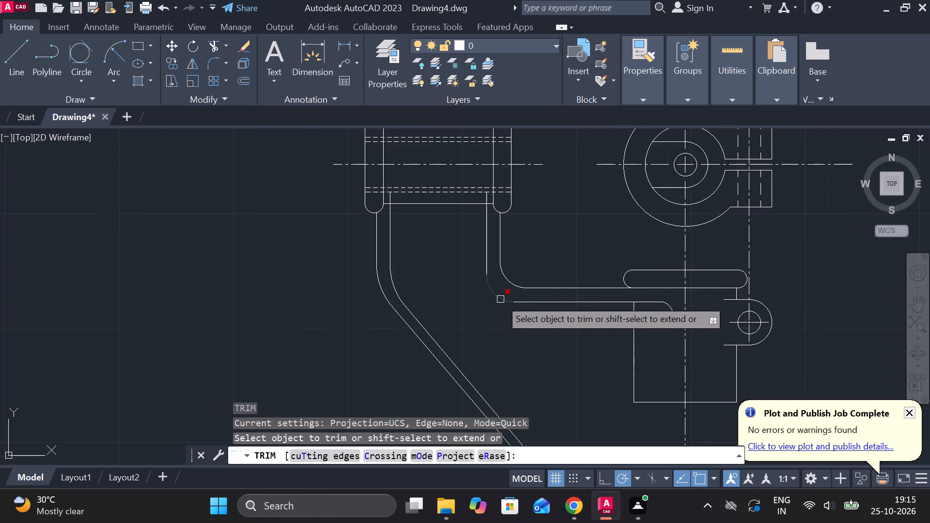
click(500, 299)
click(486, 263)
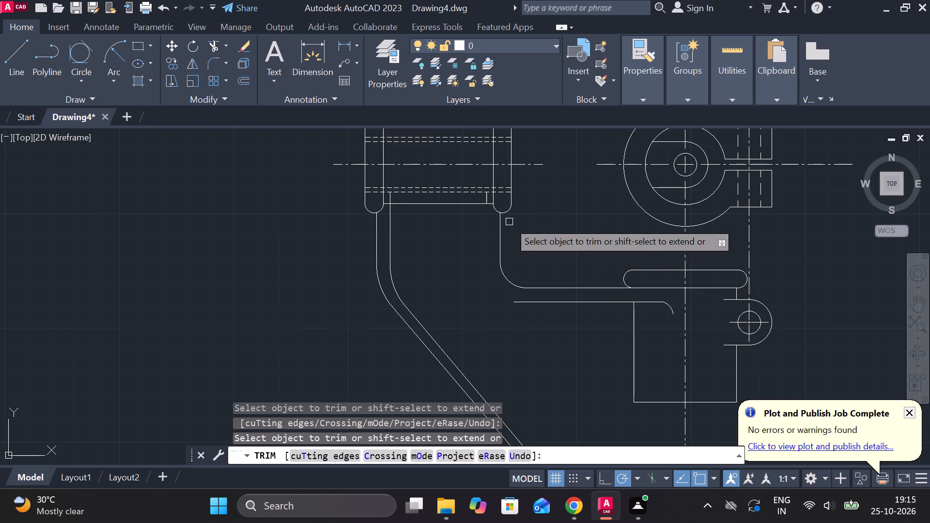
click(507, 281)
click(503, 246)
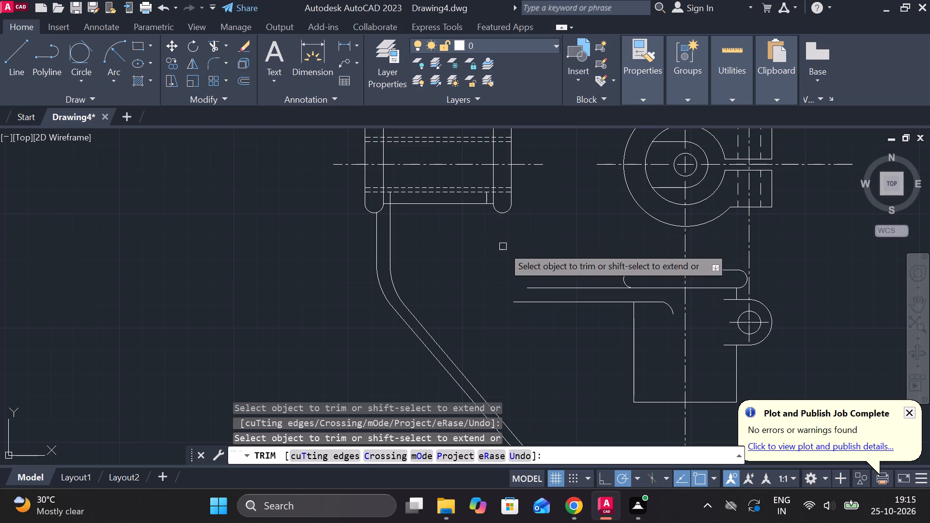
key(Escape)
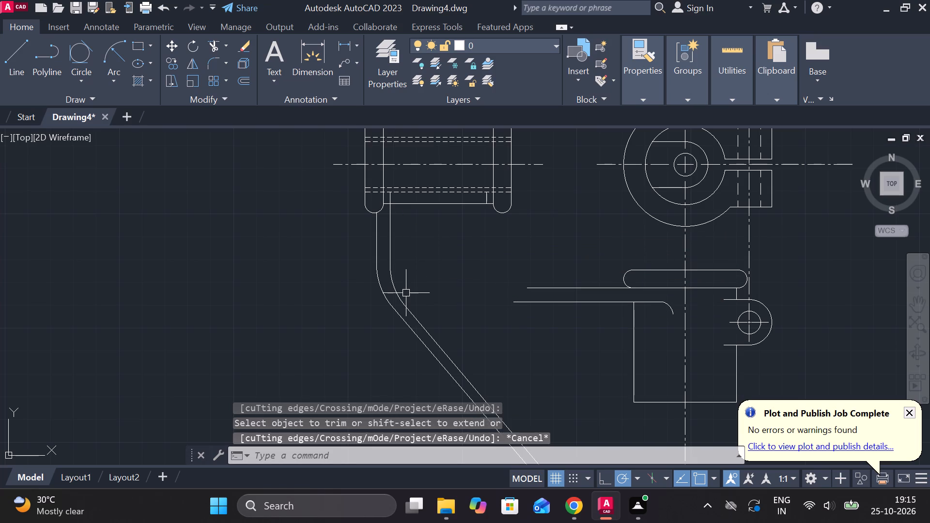
Undo the right arm's trimming and the earlier edits back through the diagonal arm's fillets, leaving the plain diagonals and verticals.
scroll(425, 294, down, 1)
key(ctrl+z)
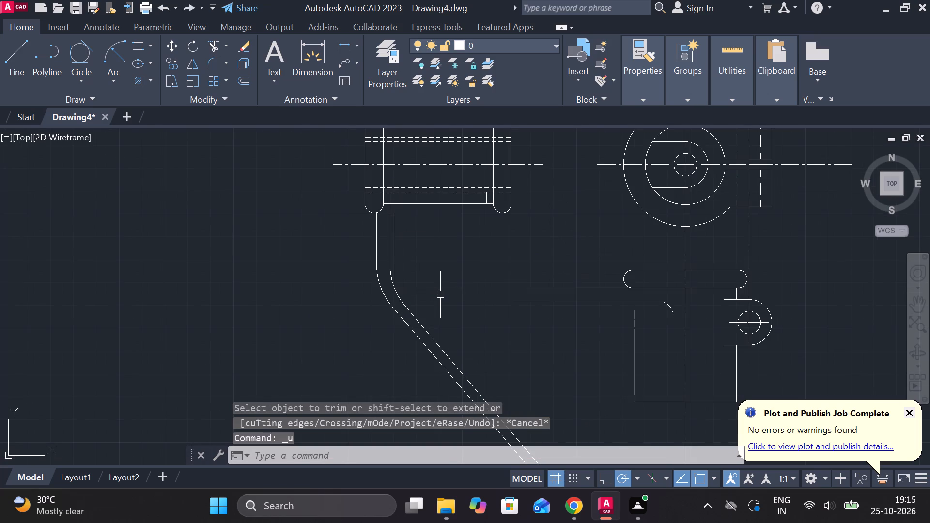
scroll(454, 295, down, 2)
key(ctrl+z)
key(ctrl+z)
key(ctrl+z)
key(ctrl+z)
key(ctrl+z)
key(ctrl+z)
key(ctrl+z)
key(ctrl+z)
key(ctrl+z)
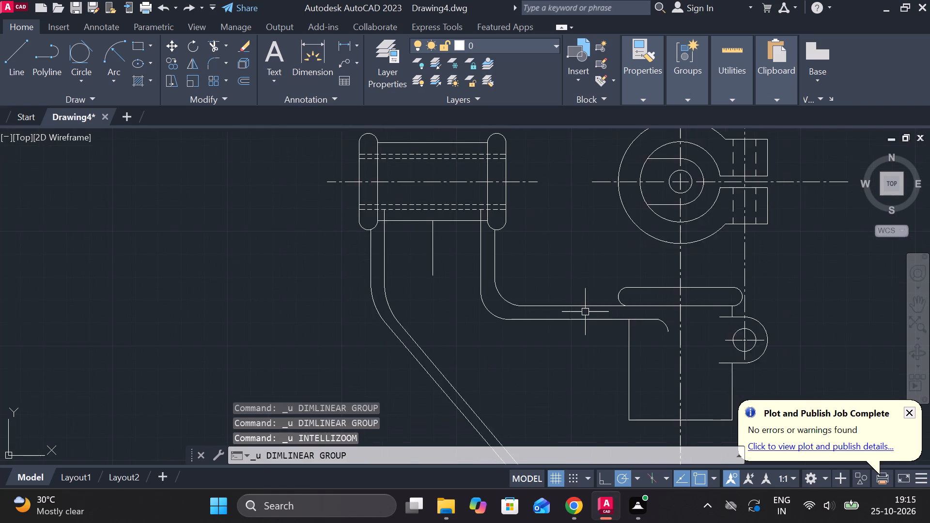
key(ctrl+z)
key(ctrl+z)
key(ctrl+z)
key(ctrl+z)
key(ctrl+z)
key(ctrl+z)
key(ctrl+z)
key(ctrl+z)
key(ctrl+z)
key(ctrl+z)
key(ctrl+z)
key(ctrl+z)
key(ctrl+z)
key(ctrl+z)
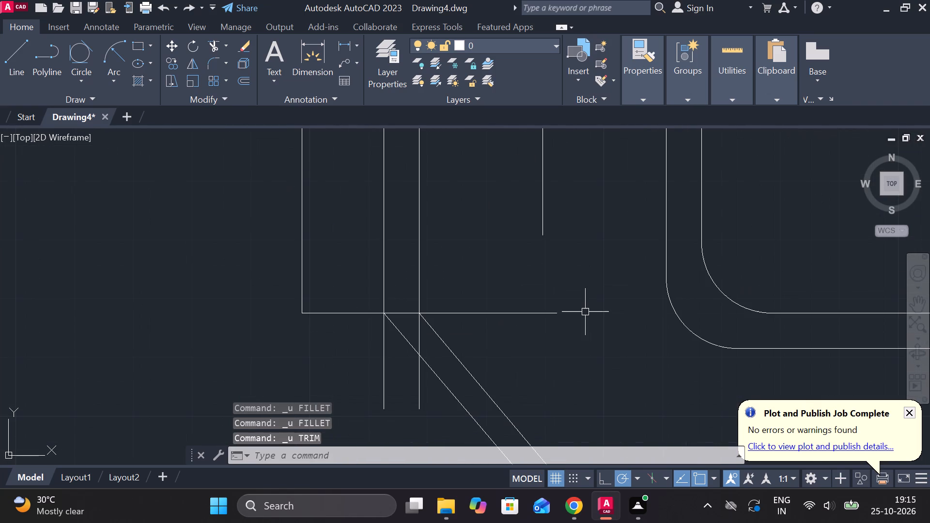
Undo the diagonal lines and the whole lower view beneath the lug part, including its horizontals and short vertical.
key(ctrl+z)
key(ctrl+z)
key(ctrl+z)
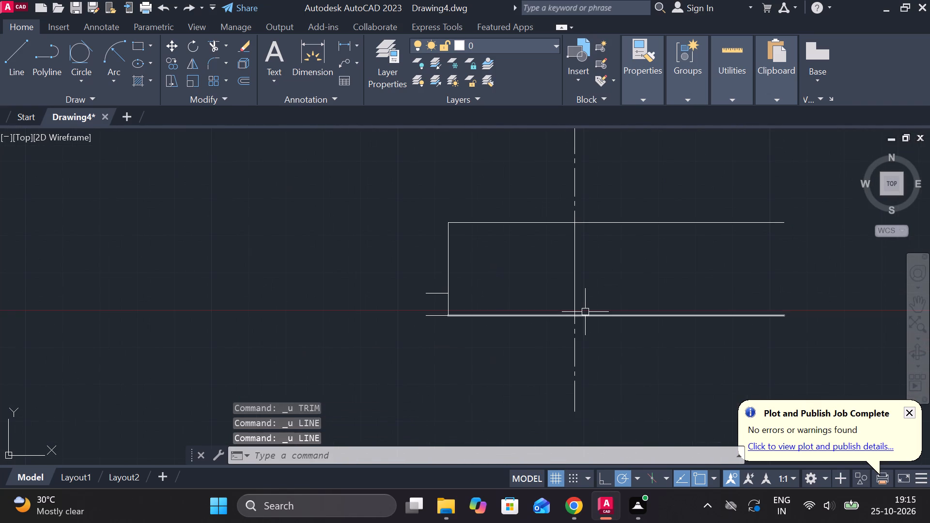
key(ctrl+z)
key(ctrl+z)
key(ctrl+z)
key(ctrl+z)
key(ctrl+z)
key(ctrl+z)
key(ctrl+z)
key(ctrl+z)
key(ctrl+z)
key(ctrl+z)
key(ctrl+z)
key(ctrl+z)
key(ctrl+z)
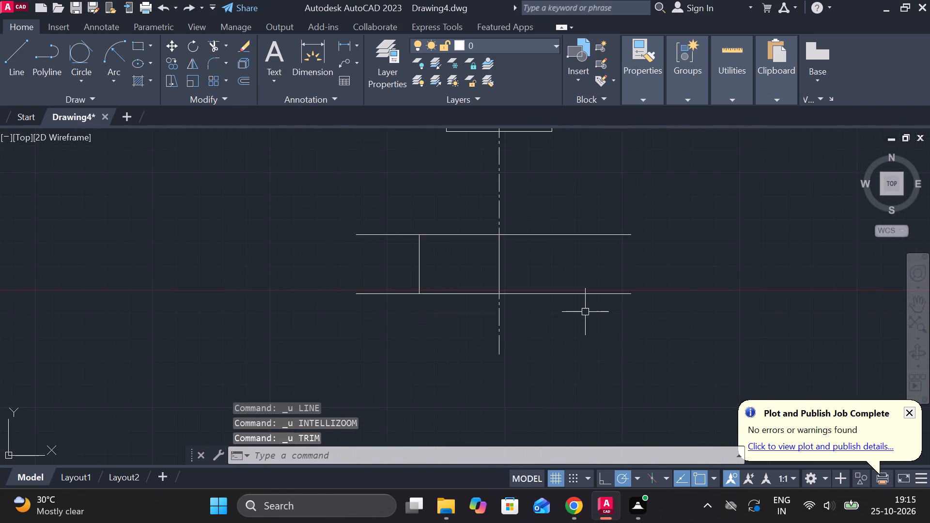
key(ctrl+z)
key(ctrl+z)
key(ctrl+z)
key(ctrl+z)
key(ctrl+z)
key(ctrl+z)
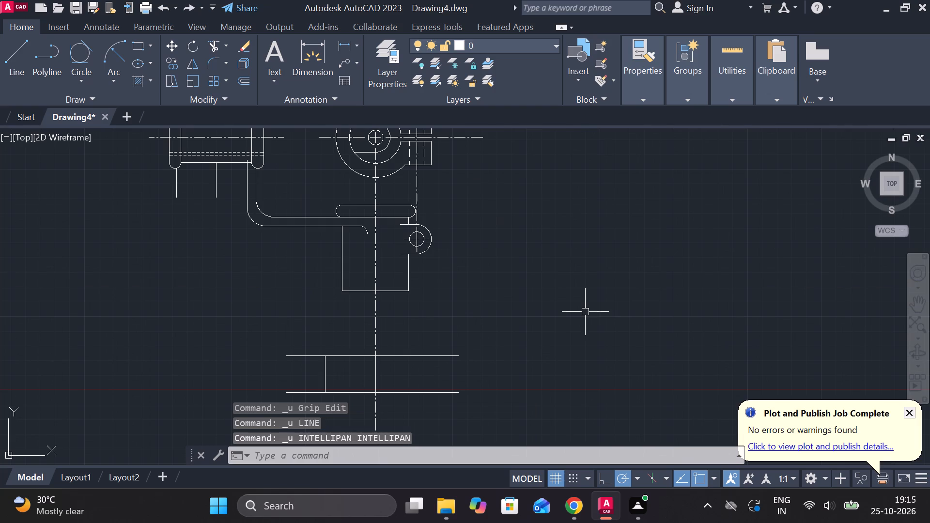
key(ctrl+z)
key(ctrl+z)
key(ctrl+z)
key(ctrl+z)
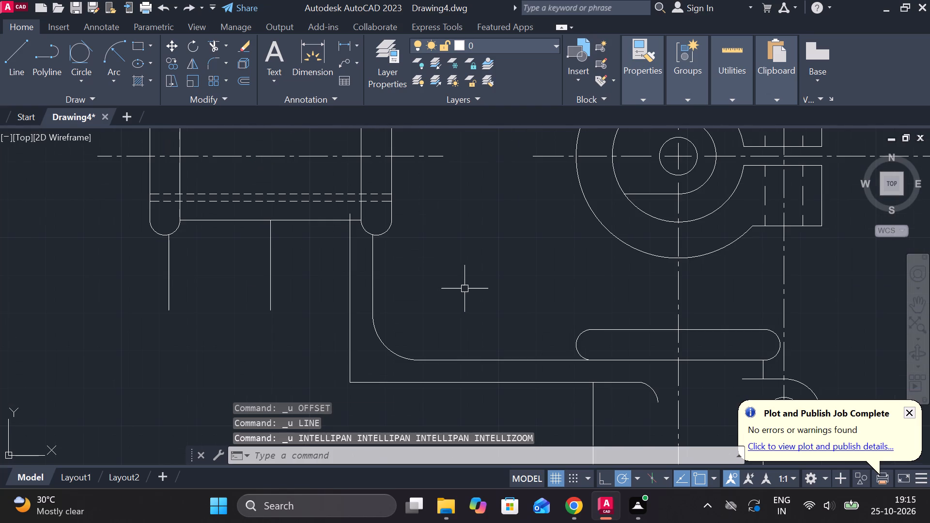
Undo the right arm's fillets, inner vertical, trims and small end arc, back to one vertical and two plain horizontals.
key(ctrl+z)
key(ctrl+z)
key(ctrl+z)
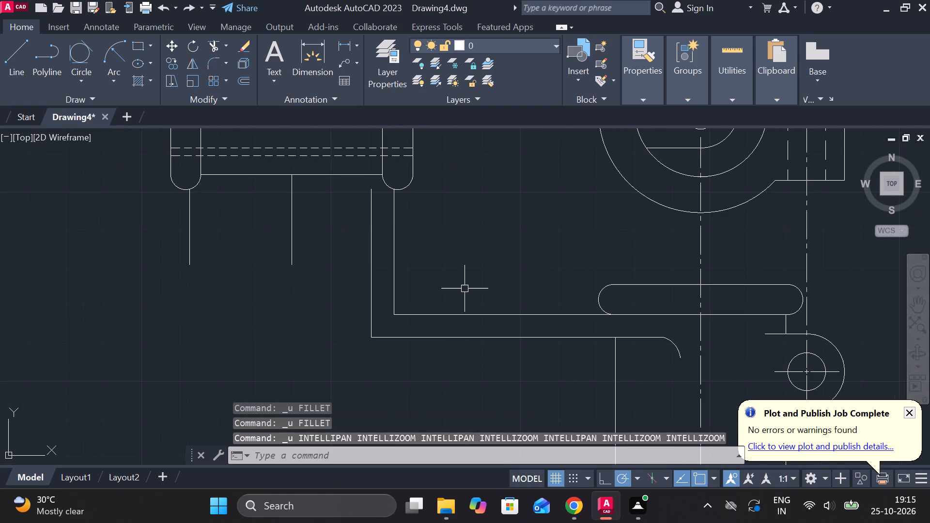
key(ctrl+z)
key(ctrl+z)
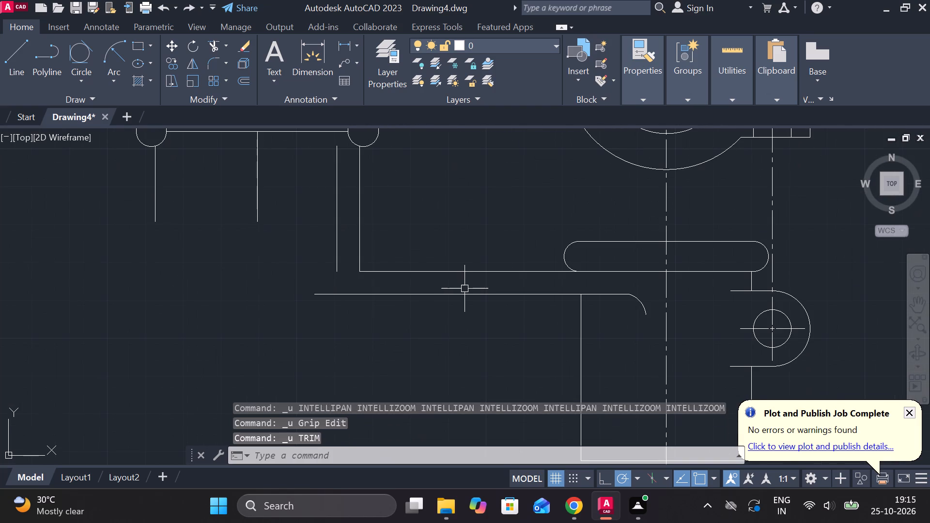
key(ctrl+z)
key(ctrl+z)
key(ctrl+z)
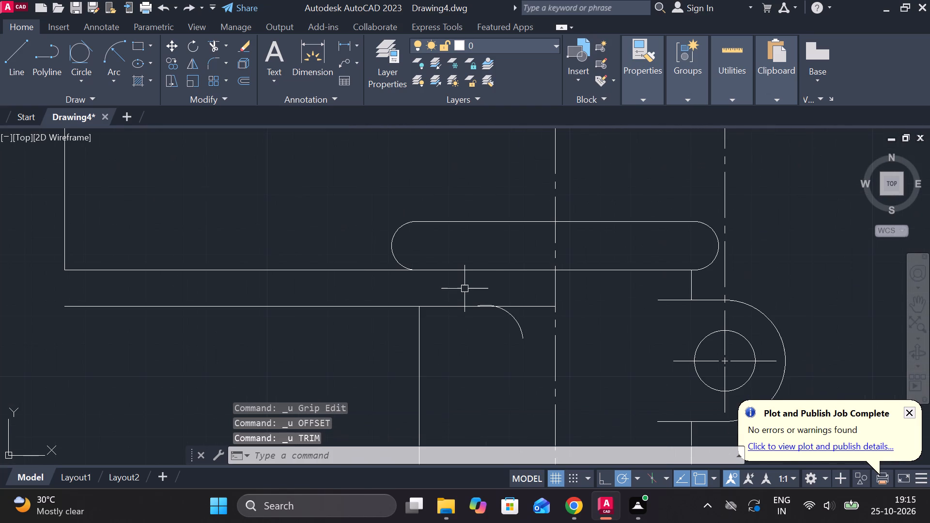
key(ctrl+z)
key(ctrl+z)
key(ctrl+z)
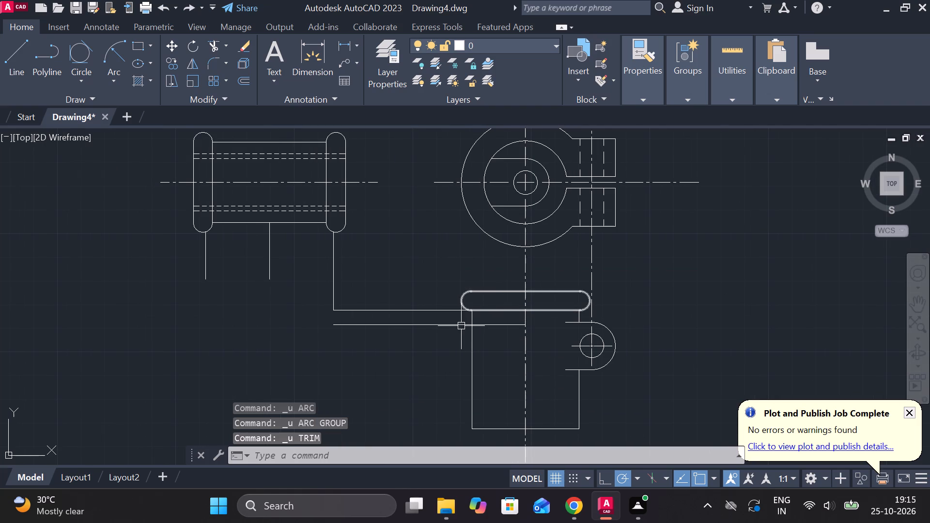
Replace the right arm's vertical with a line from the two-slot part's lower right inner corner down past both horizontals.
click(336, 262)
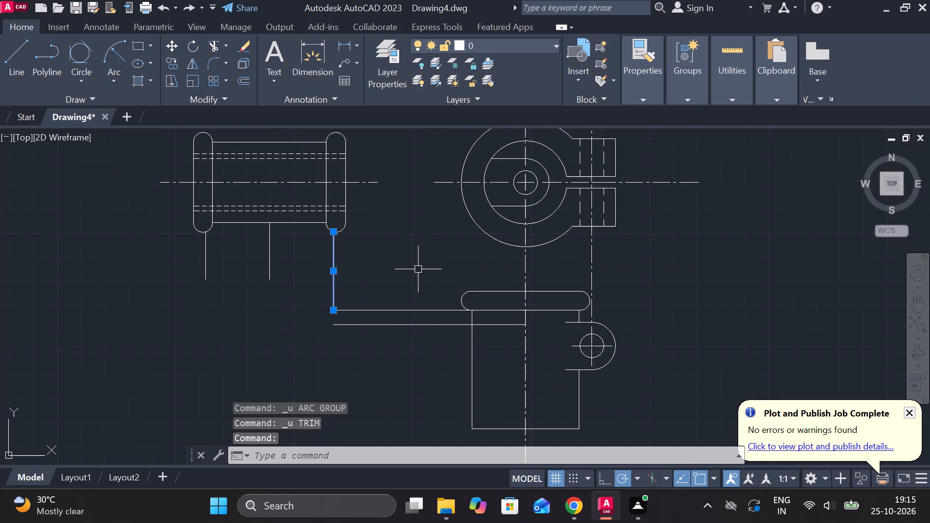
key(e)
key(Return)
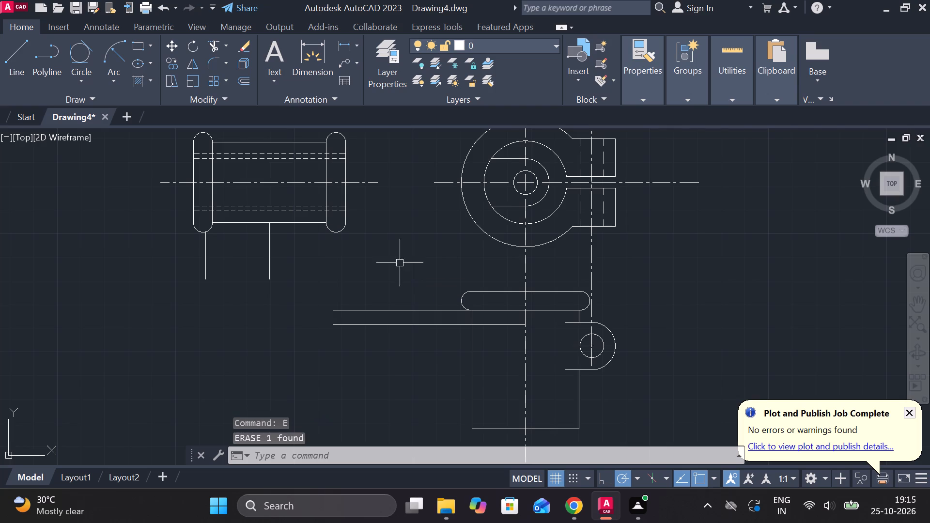
key(l)
key(Return)
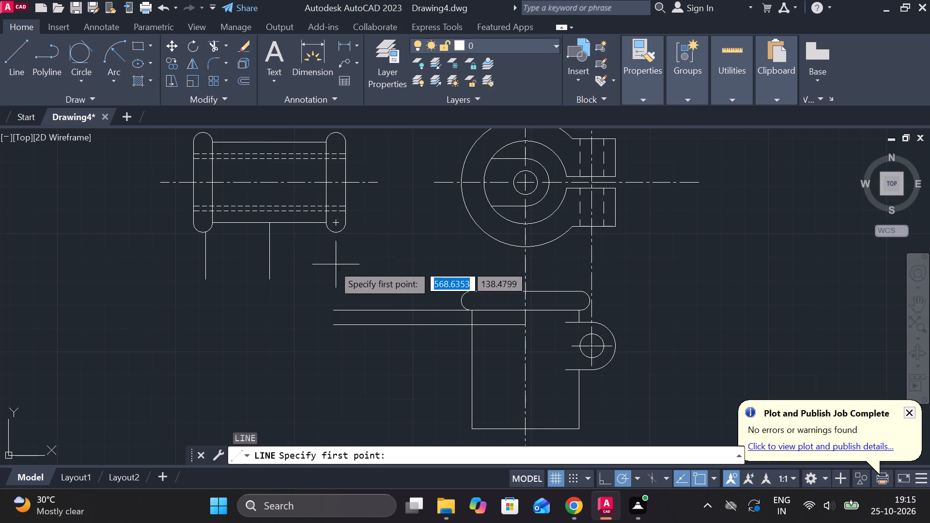
click(328, 227)
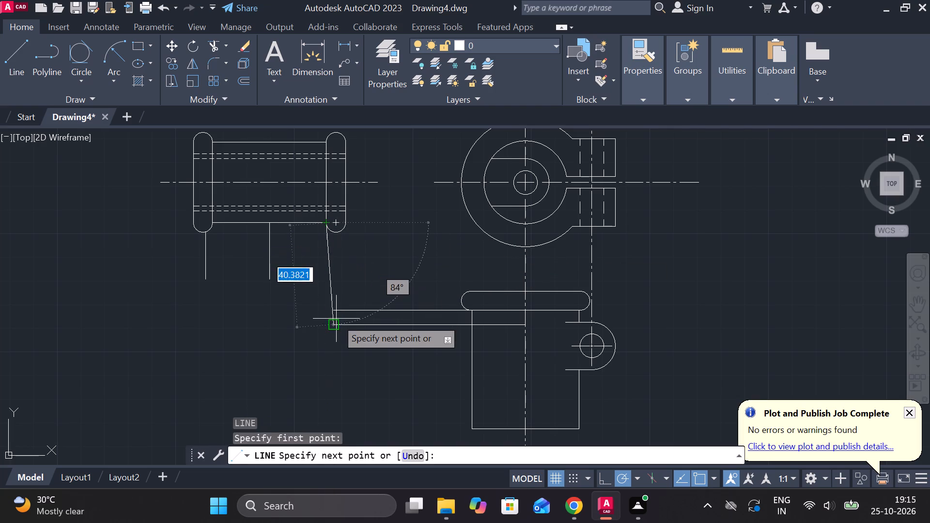
click(328, 334)
key(Escape)
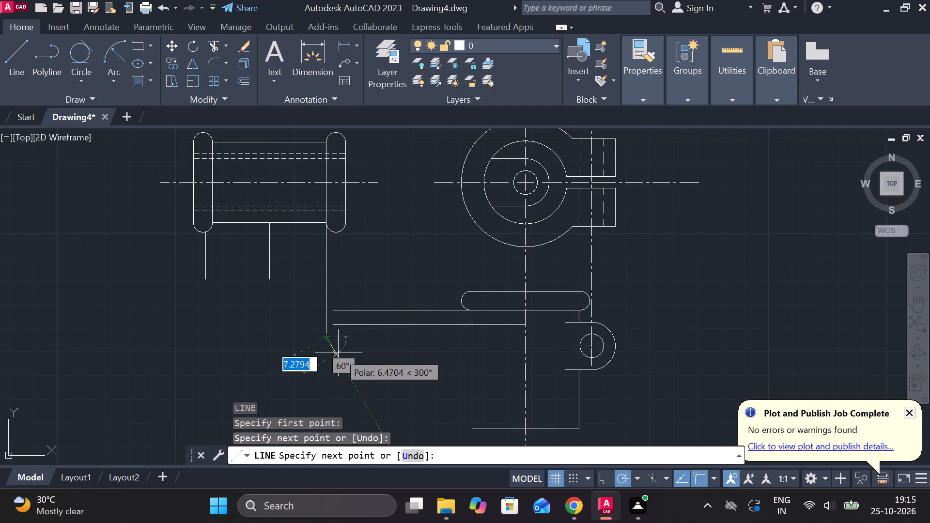
Extend the right arm's upper horizontal to meet the new vertical line.
text(EX)
key(space)
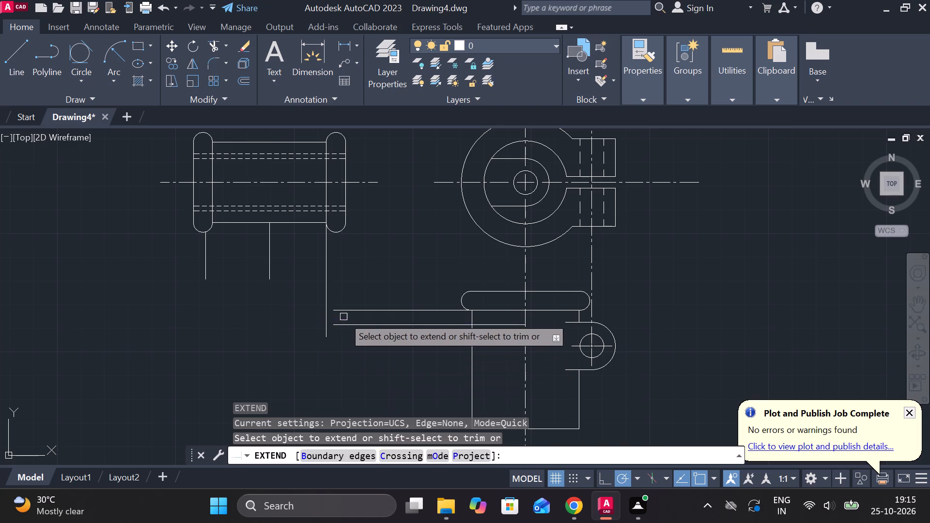
click(344, 312)
key(Escape)
Trim the right arm's vertical line where it runs past the upper horizontal.
text(TR)
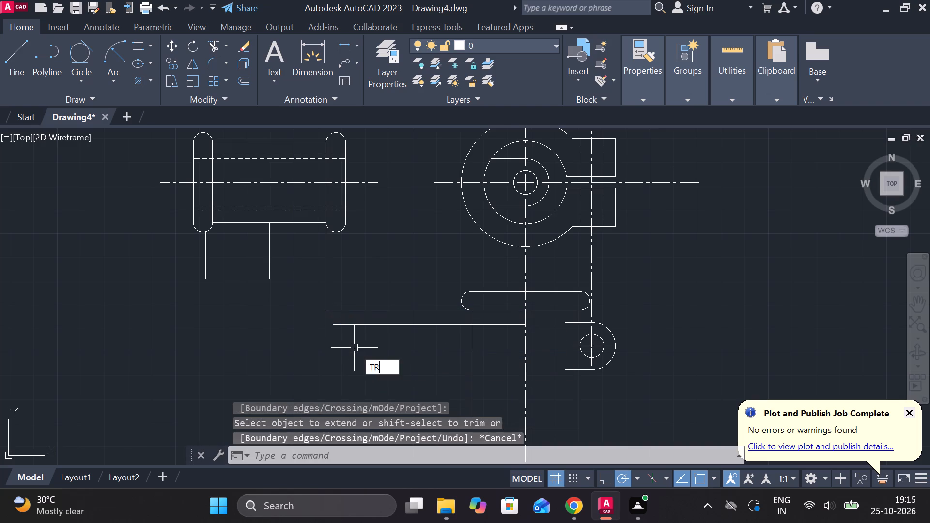
key(space)
click(324, 327)
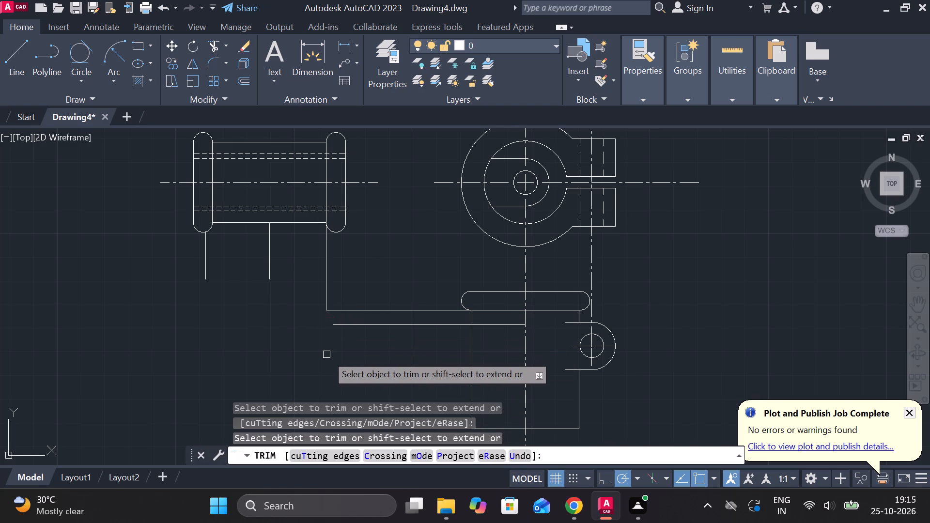
key(Escape)
Offset the right arm's vertical line 6 units inward, towards the middle of the two-slot part.
click(327, 254)
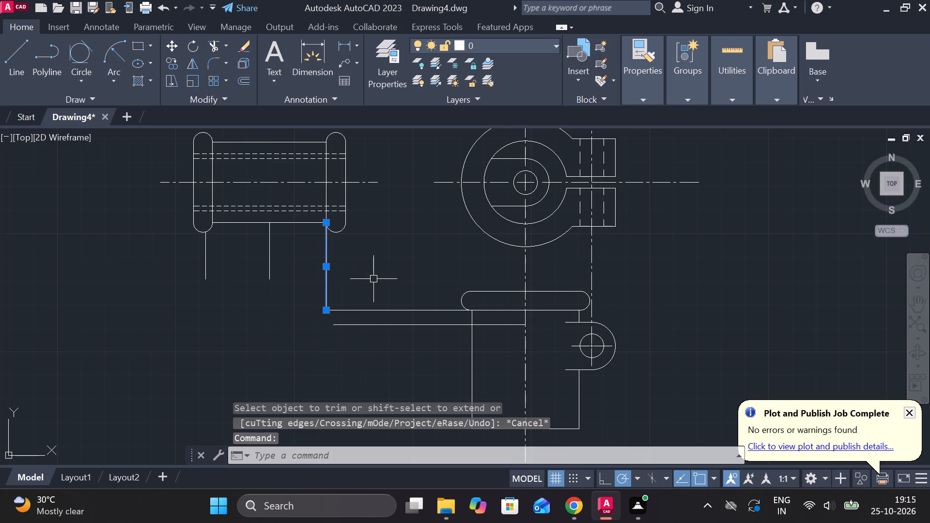
key(o)
key(Return)
key(Return)
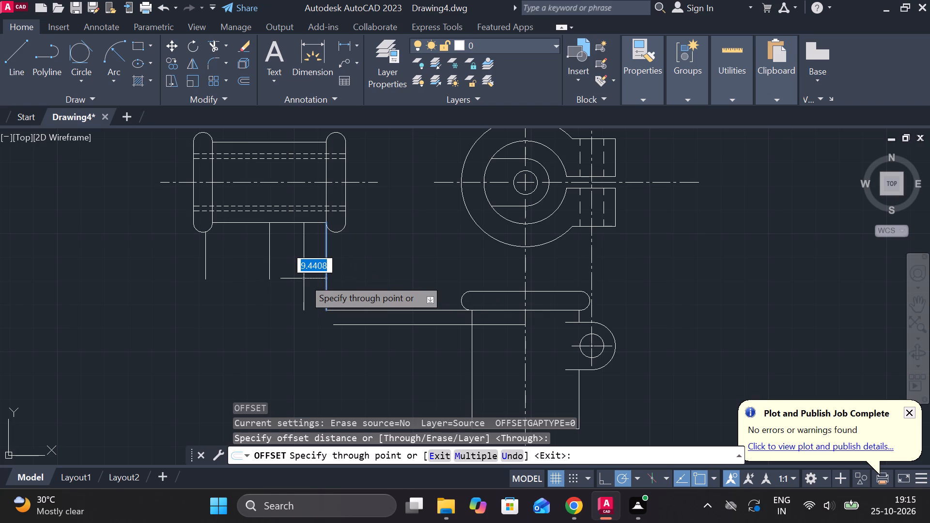
text(6)
key(space)
key(Escape)
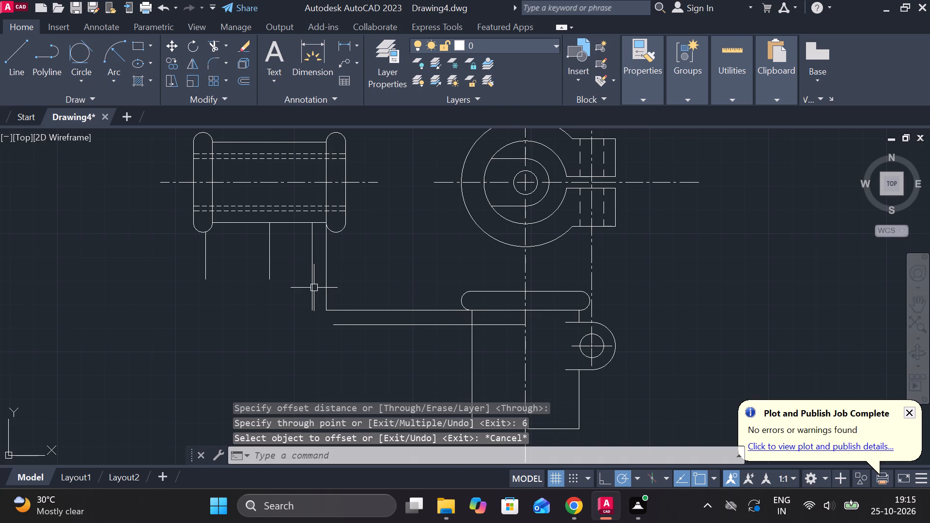
Stretch the offset vertical down past the lower horizontal and extend that horizontal to meet it.
click(314, 288)
click(314, 311)
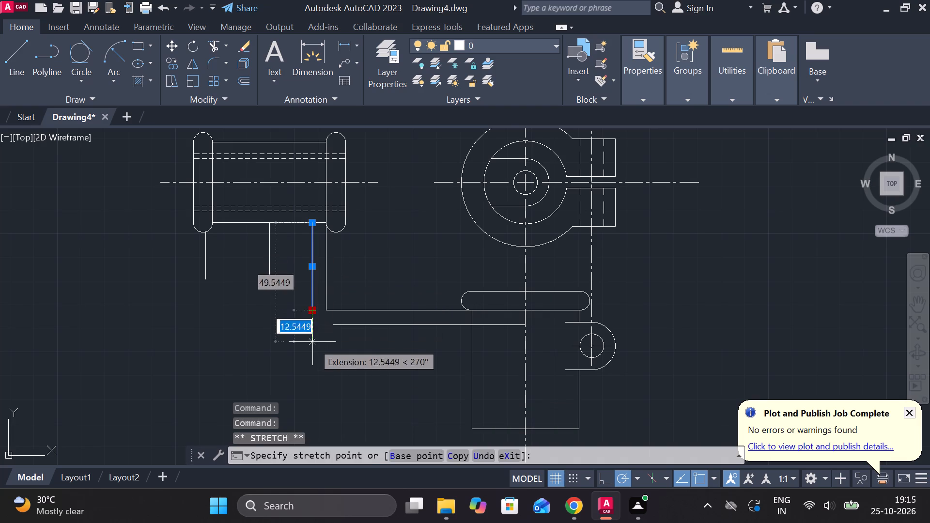
click(313, 350)
key(Escape)
text(EX)
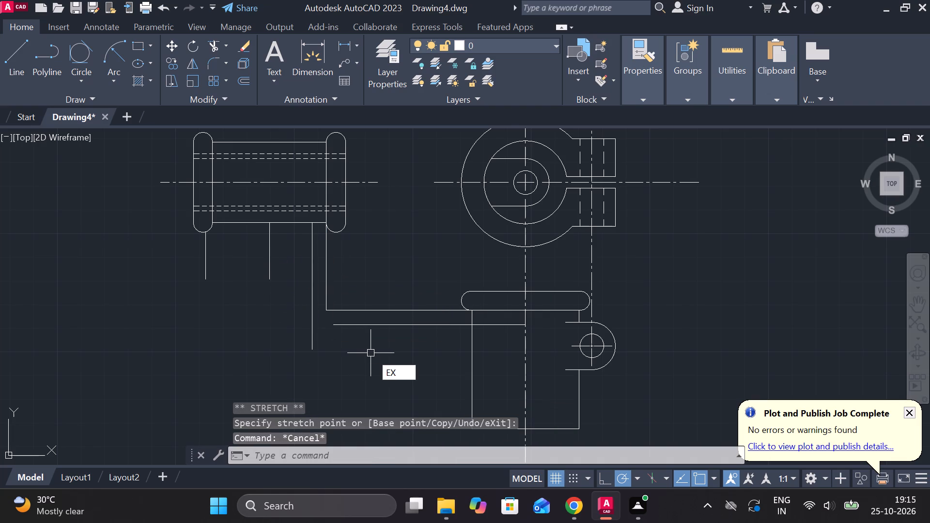
key(space)
click(344, 322)
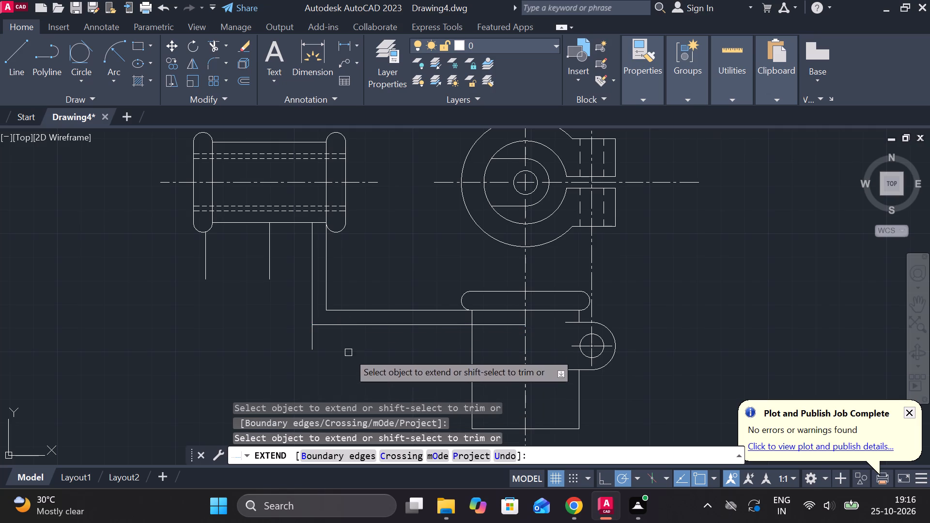
key(Escape)
Trim the inner vertical's overhang below the right arm's lower horizontal.
text(TR)
key(space)
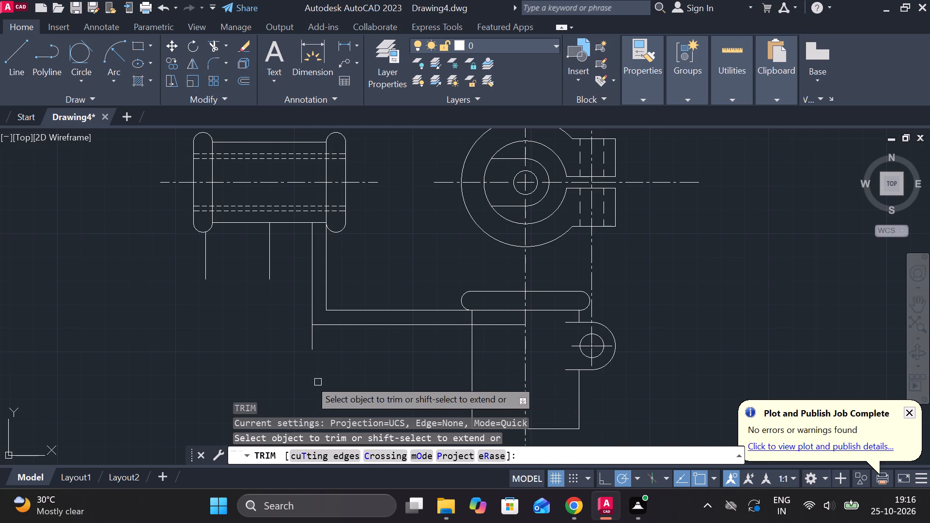
click(313, 338)
scroll(356, 341, down, 1)
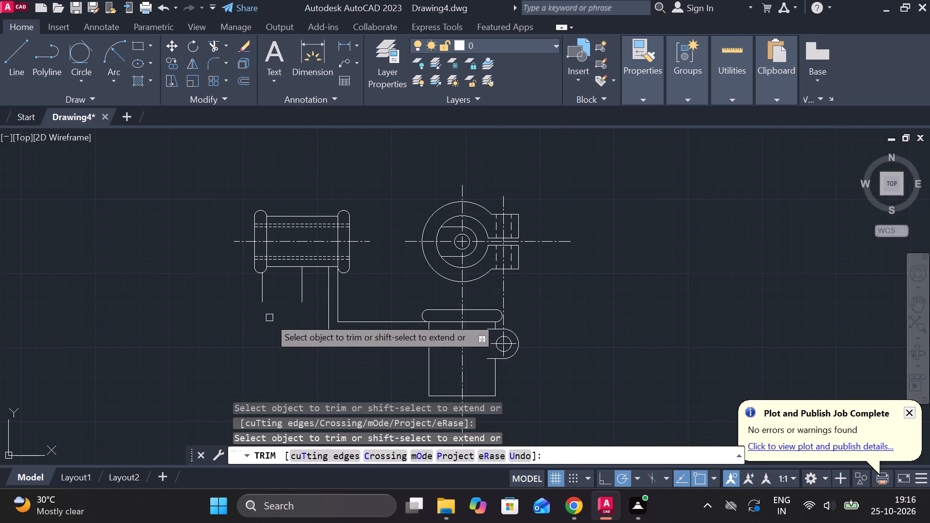
middle_drag(298, 321, 312, 322)
key(Escape)
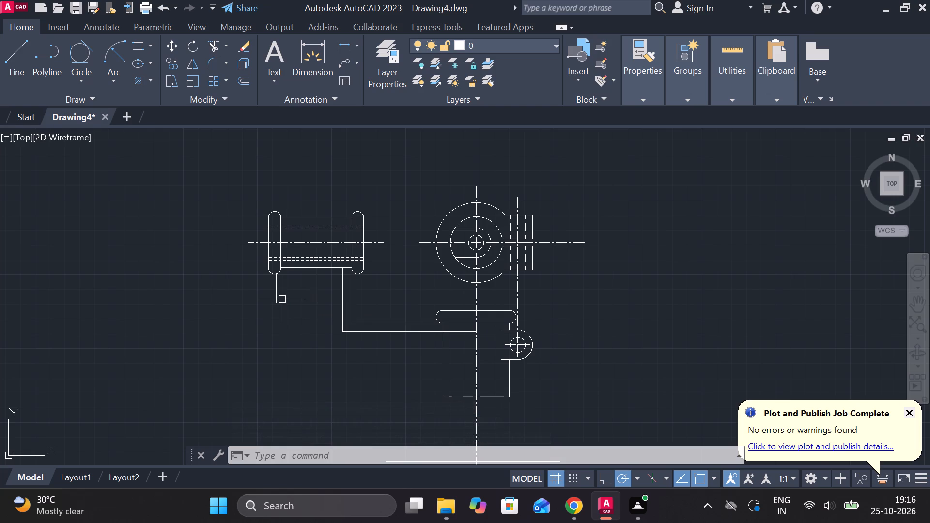
key(Escape)
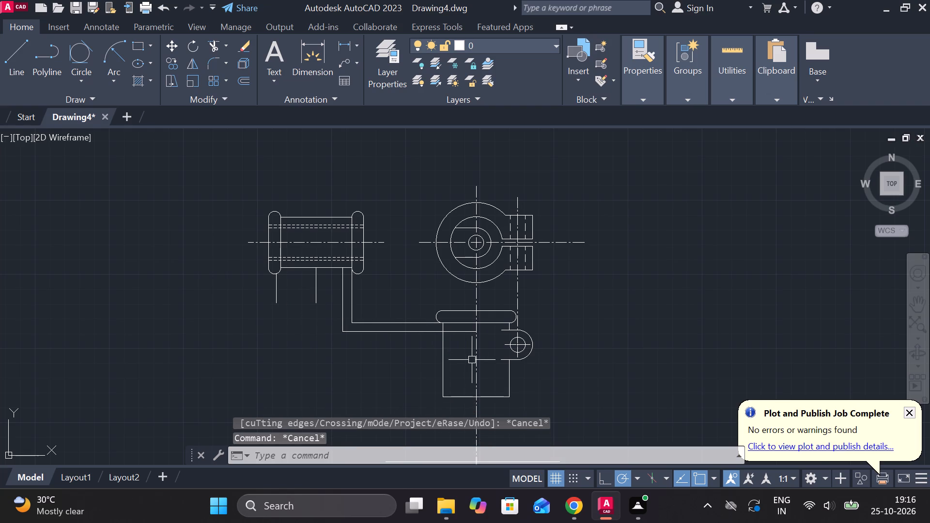
Draw a 138-unit line leftward from the lug part's centreline, then a vertical about 66 units up into the two-slot part's left rounded end.
key(l)
key(Return)
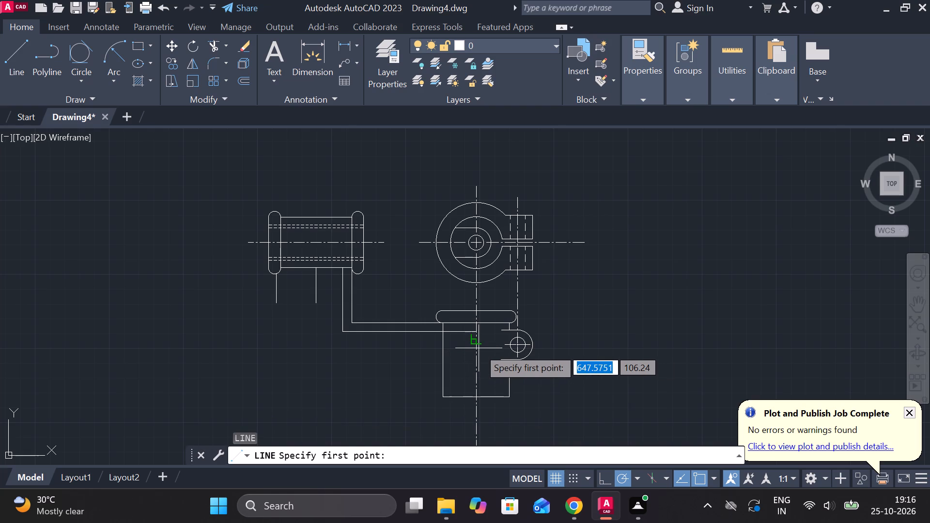
click(475, 366)
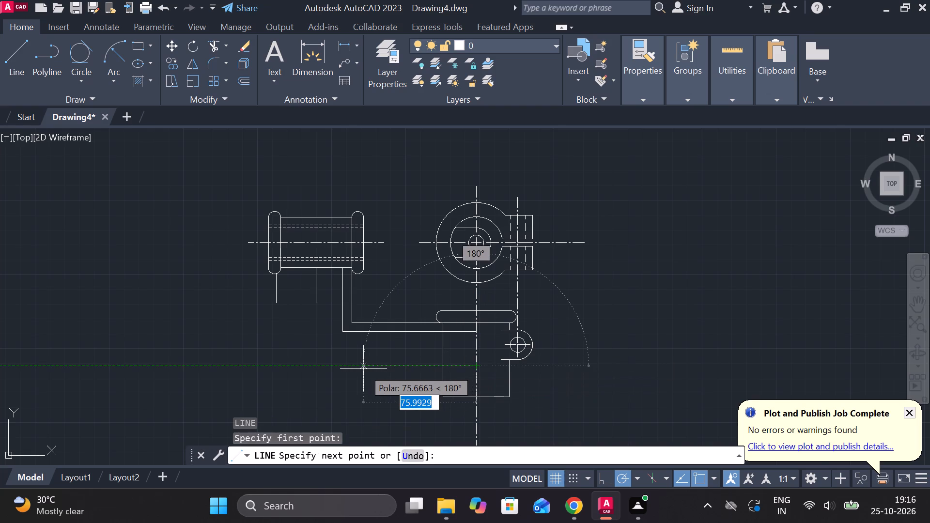
key(1)
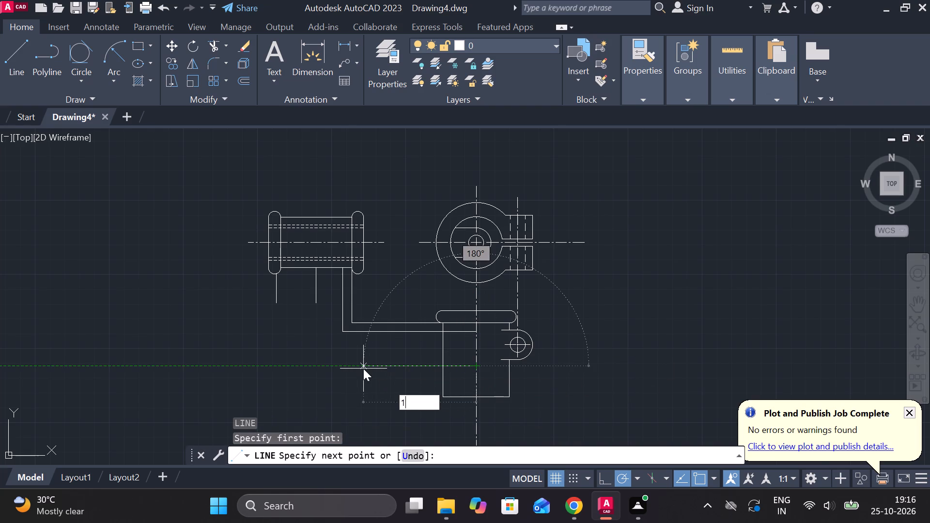
key(3)
key(8)
key(Return)
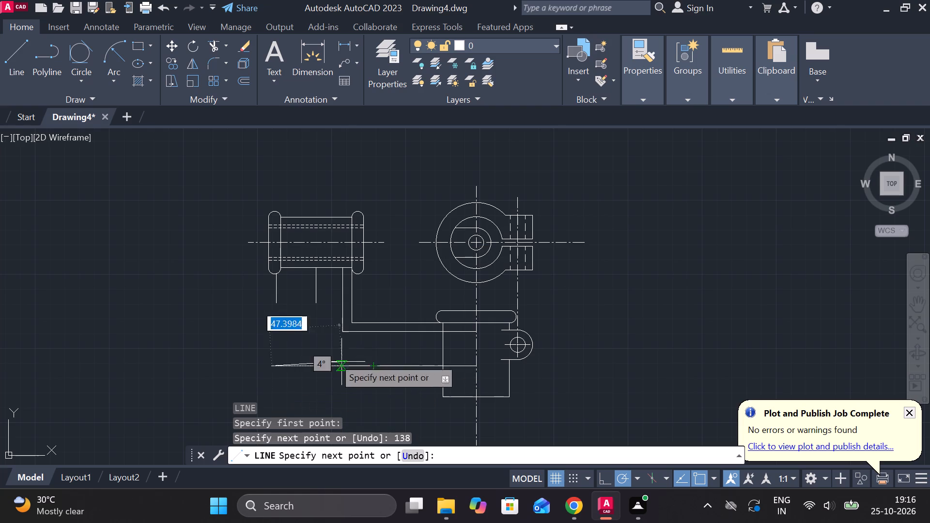
scroll(260, 277, up, 3)
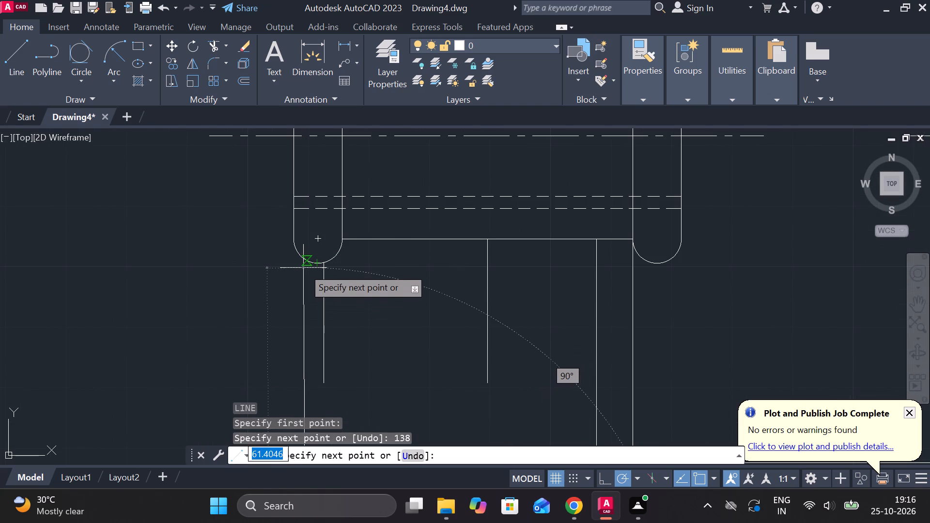
scroll(303, 268, up, 1)
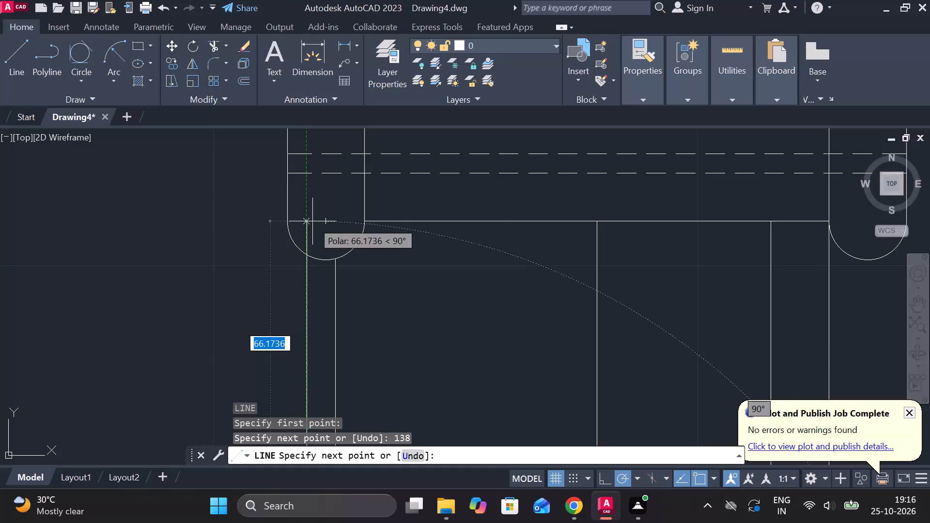
click(312, 221)
key(Escape)
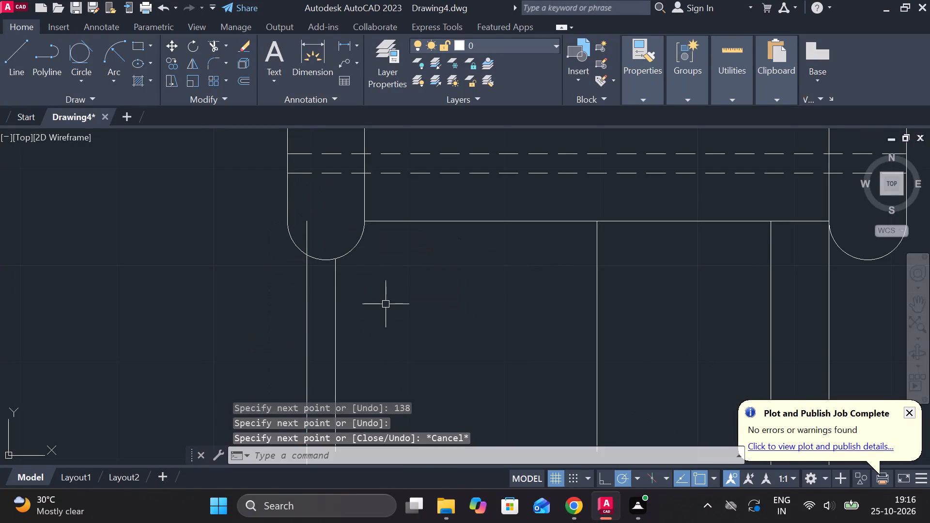
Trim the portion of the new vertical inside the two-slot part's left rounded end.
text(TR)
key(space)
click(302, 231)
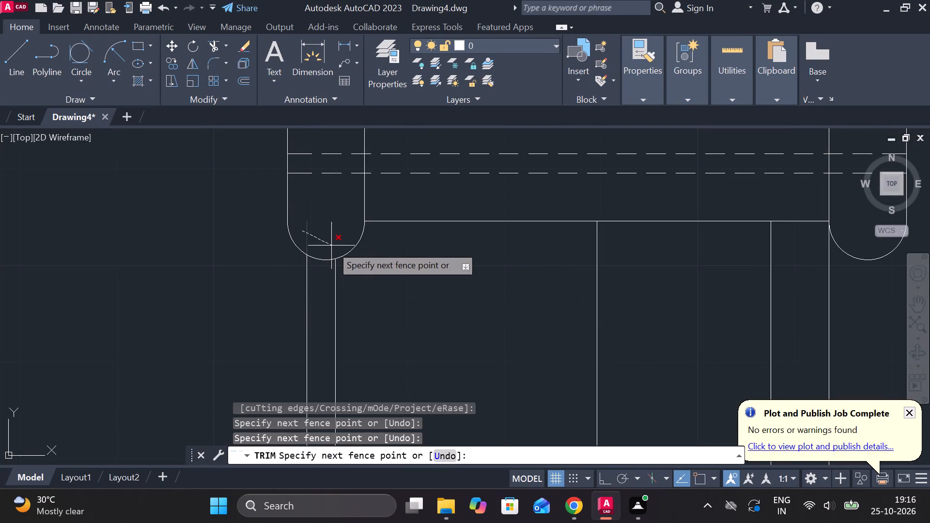
click(331, 246)
scroll(335, 269, down, 1)
key(Escape)
Erase the old short vertical beneath the two-slot part's left rounded end.
click(338, 306)
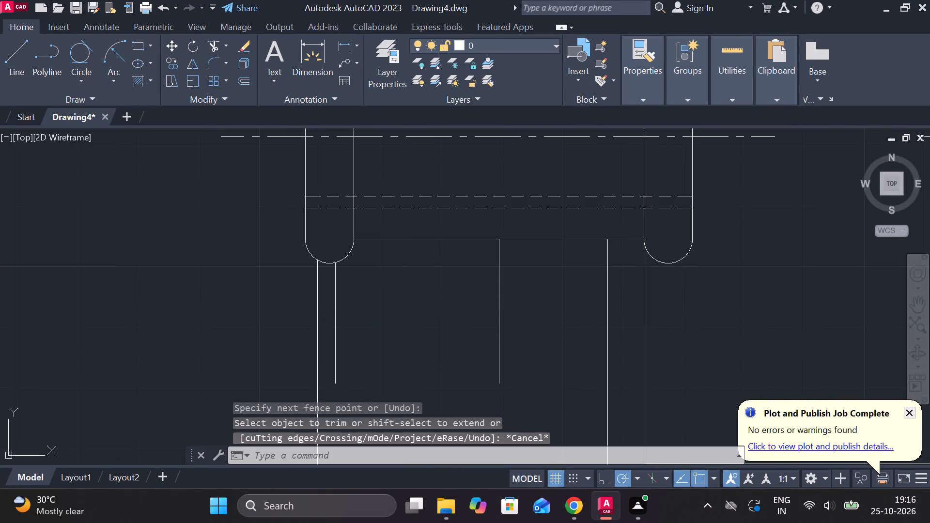
text(E)
key(space)
Offset the left arm's new vertical 6 units inward.
click(315, 311)
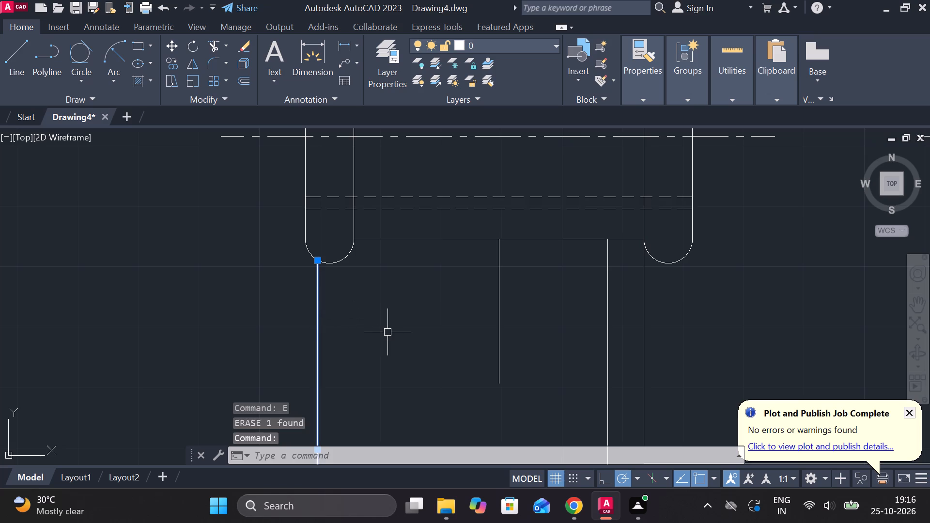
key(o)
key(Return)
key(Return)
key(6)
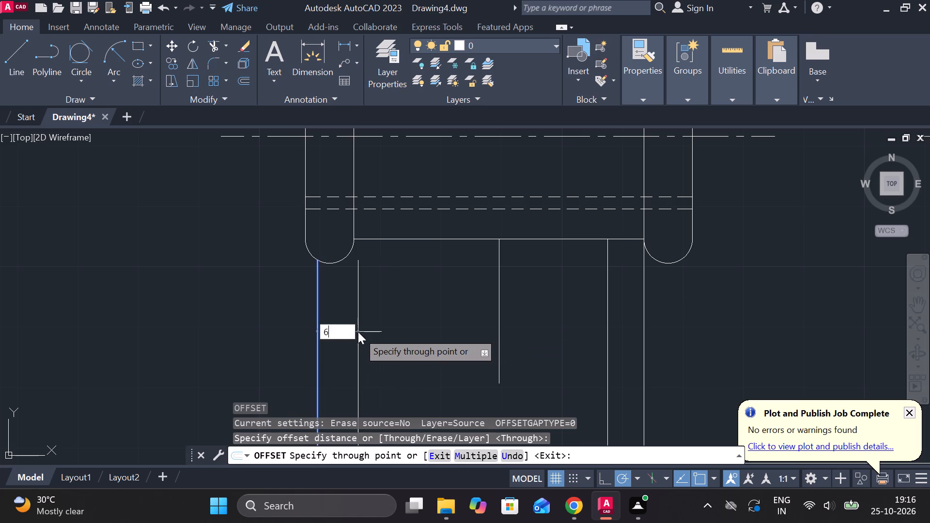
key(Return)
key(Escape)
Extend the left arm's inner vertical up to the two-slot part's left rounded end.
text(EX)
key(space)
click(355, 285)
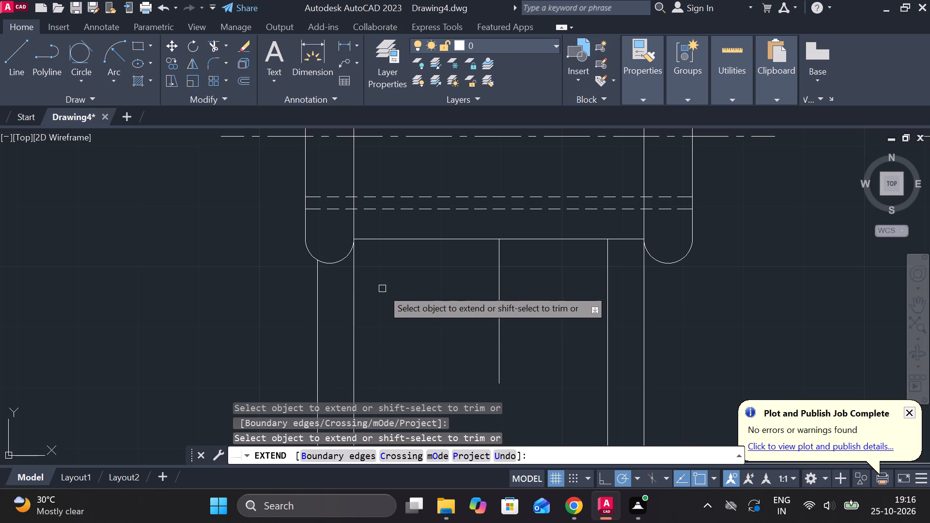
scroll(382, 289, down, 3)
middle_drag(381, 360, 370, 334)
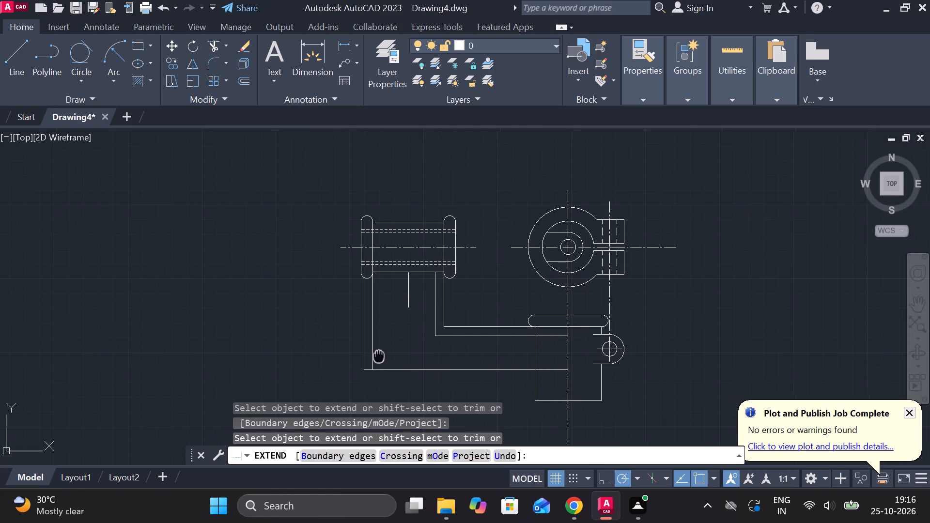
middle_drag(370, 334, 362, 311)
key(Escape)
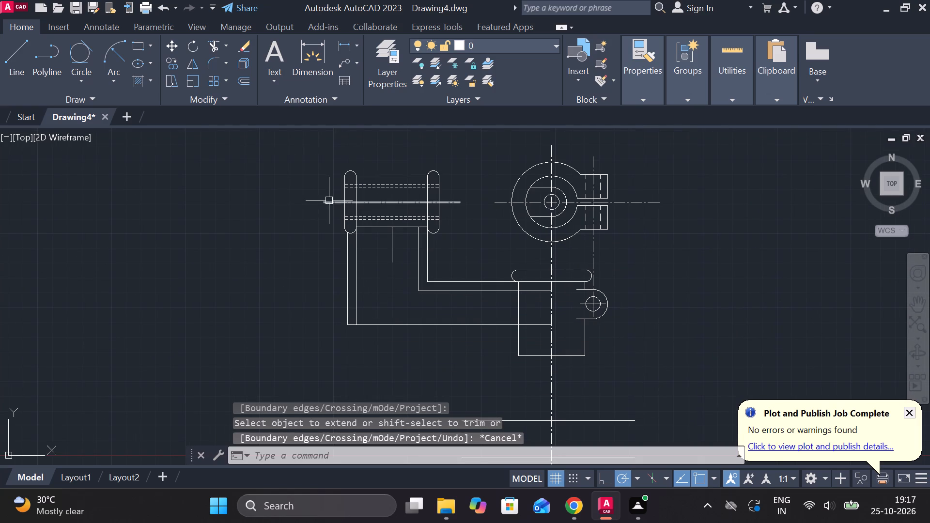
Draw a line 54 units down from the left end of the two-slot part's centreline, then horizontally across both left arm verticals.
key(l)
key(Return)
click(322, 211)
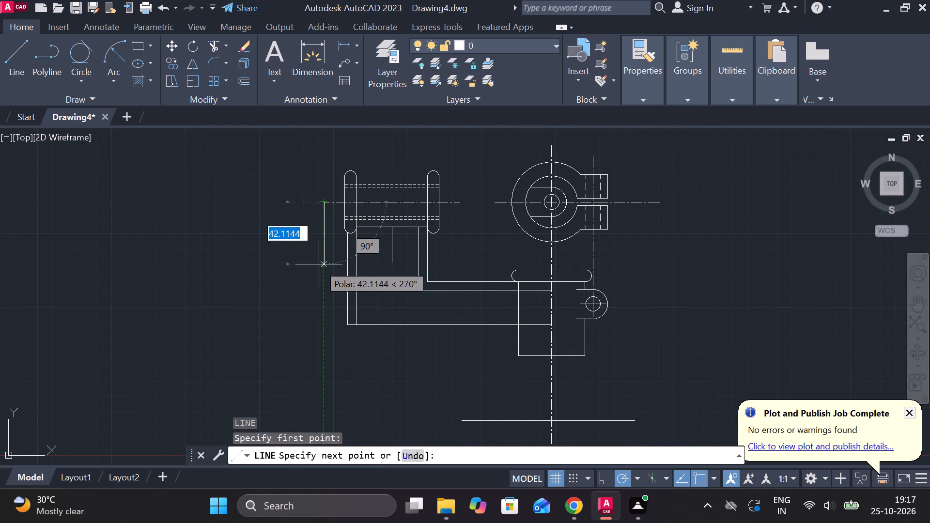
text(54)
key(space)
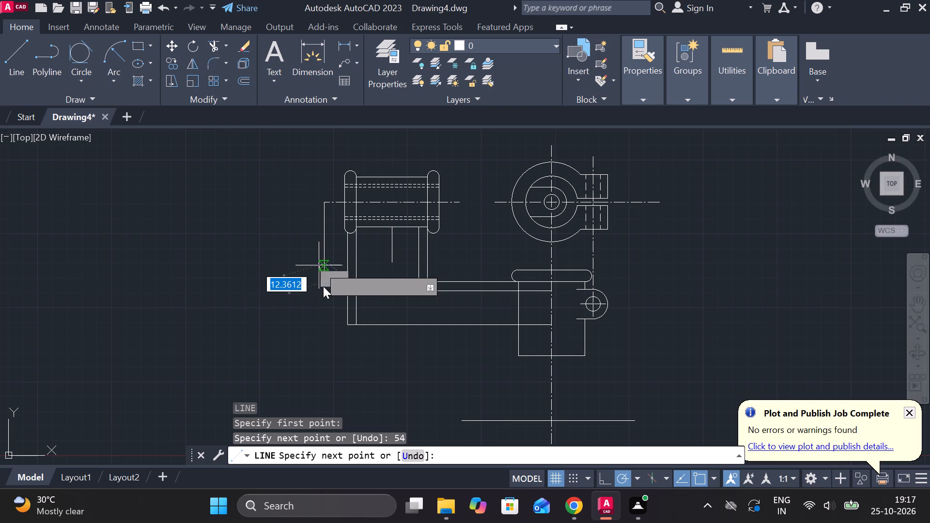
scroll(370, 290, up, 1)
click(373, 277)
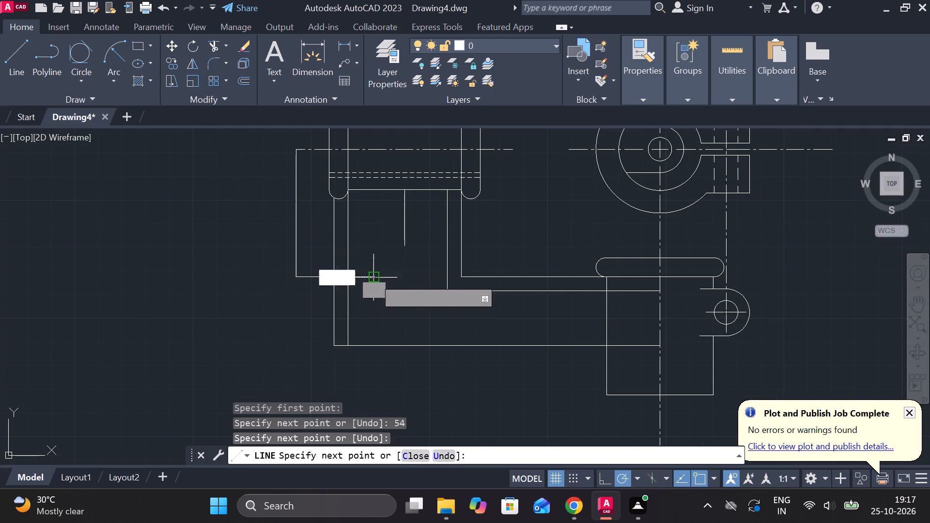
key(Escape)
Trim both left arm verticals below the new horizontal, and cut the 138-unit line back to the lug part's left edge.
text(TR)
key(space)
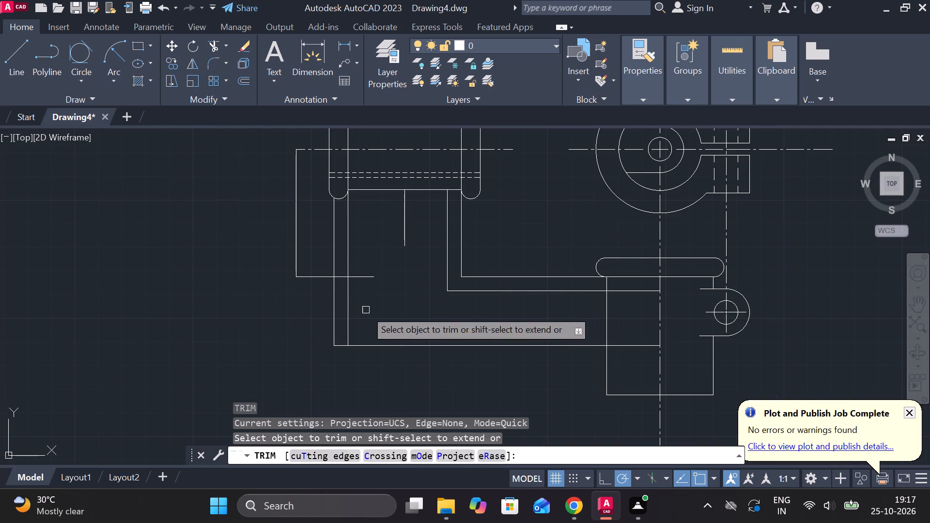
drag(366, 310, 313, 304)
click(355, 341)
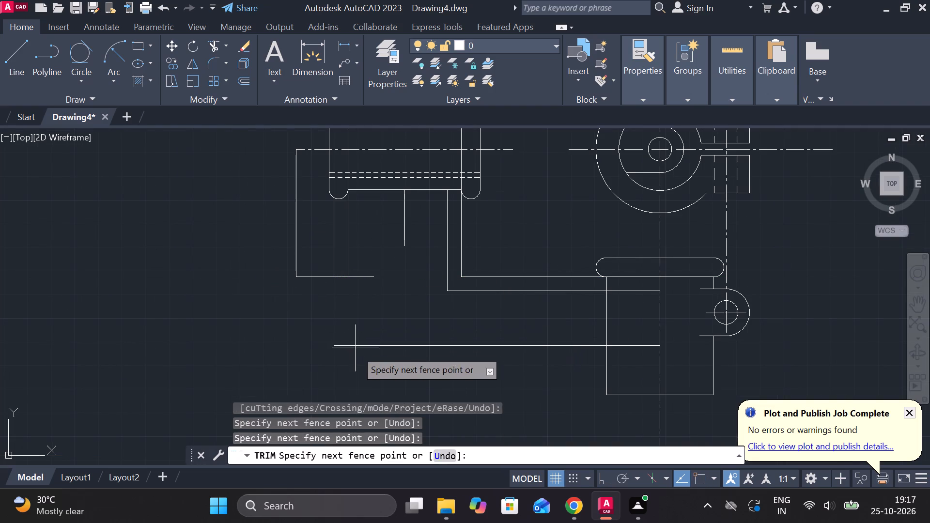
click(359, 354)
scroll(359, 354, down, 1)
middle_drag(383, 354, 275, 232)
key(Escape)
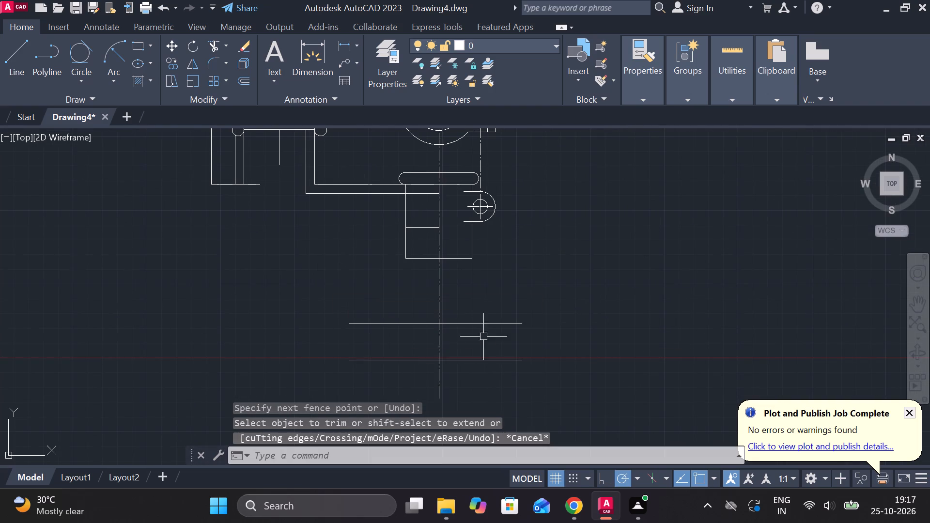
Draw a vertical line along the centreline between the two long horizontals beneath the lug part.
key(l)
key(Return)
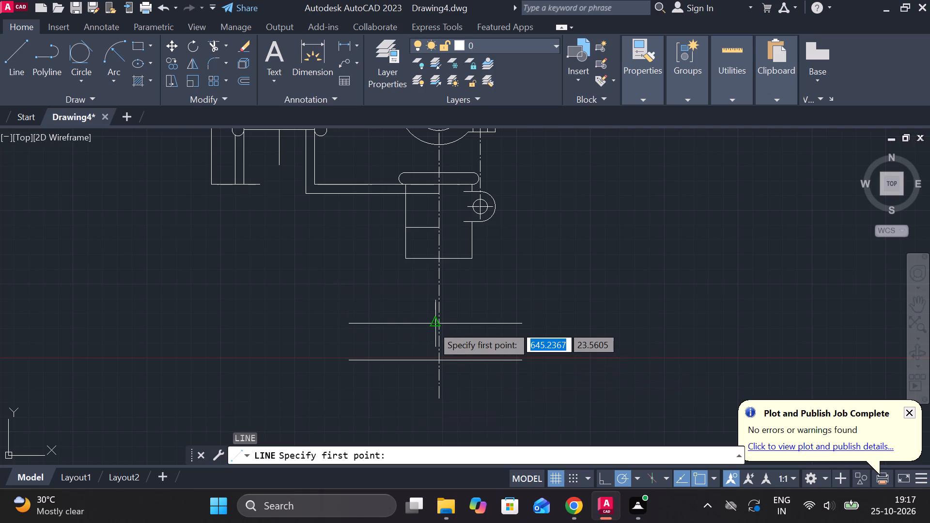
scroll(441, 323, up, 2)
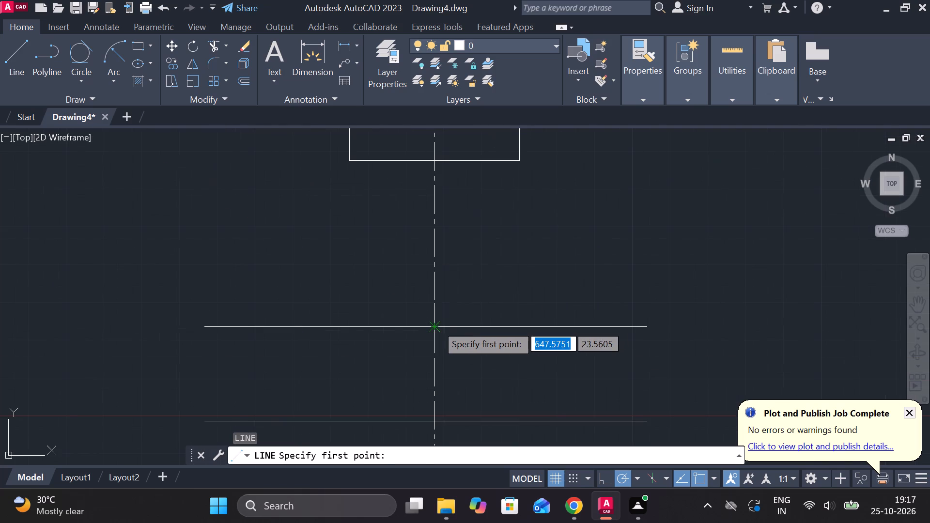
click(436, 324)
click(434, 422)
key(Escape)
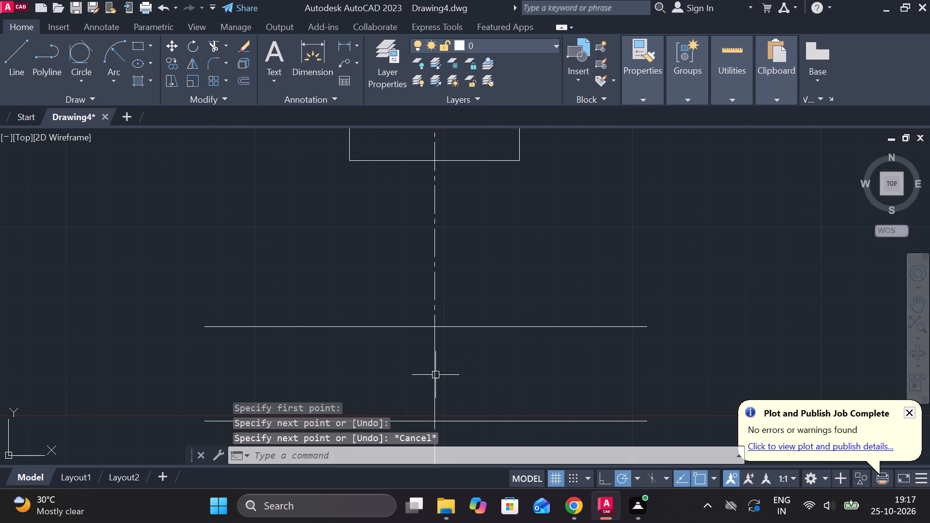
Offset the short vertical on the centreline 34 units left between the two long horizontals.
click(435, 374)
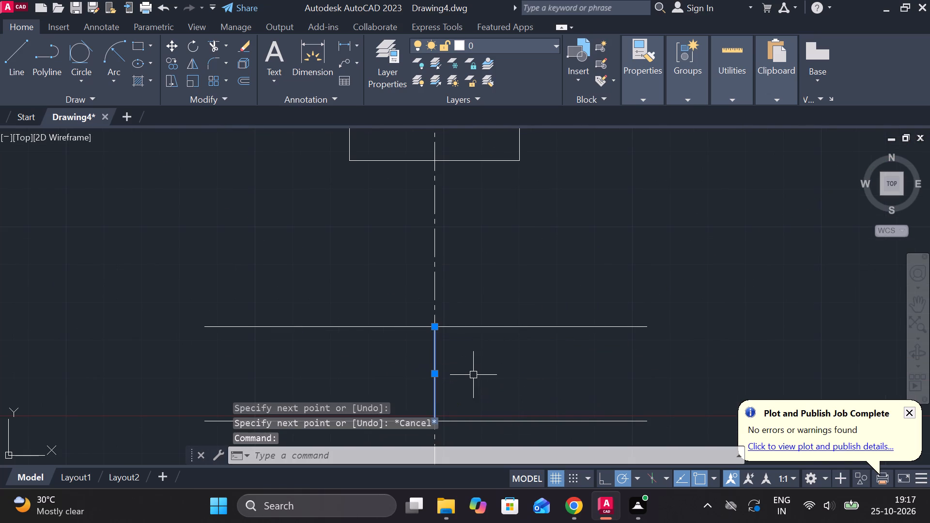
key(o)
key(Return)
key(Return)
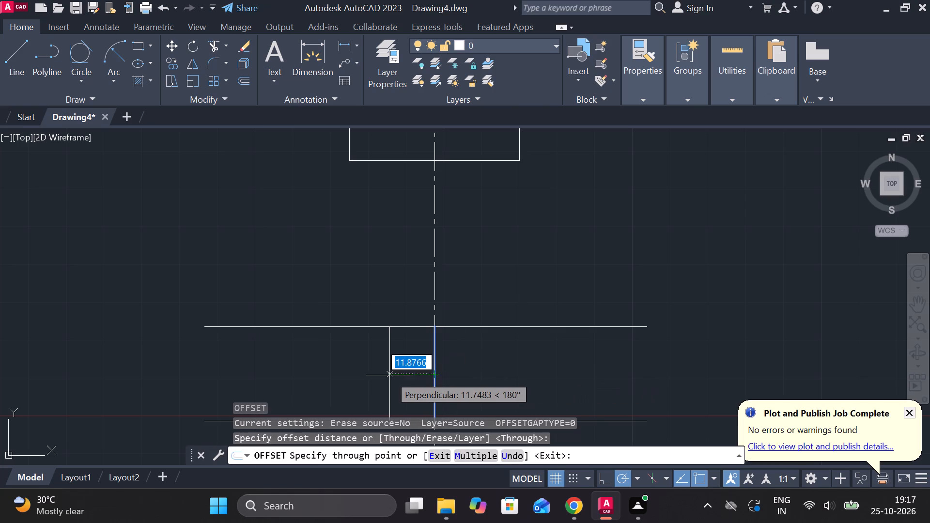
text(34)
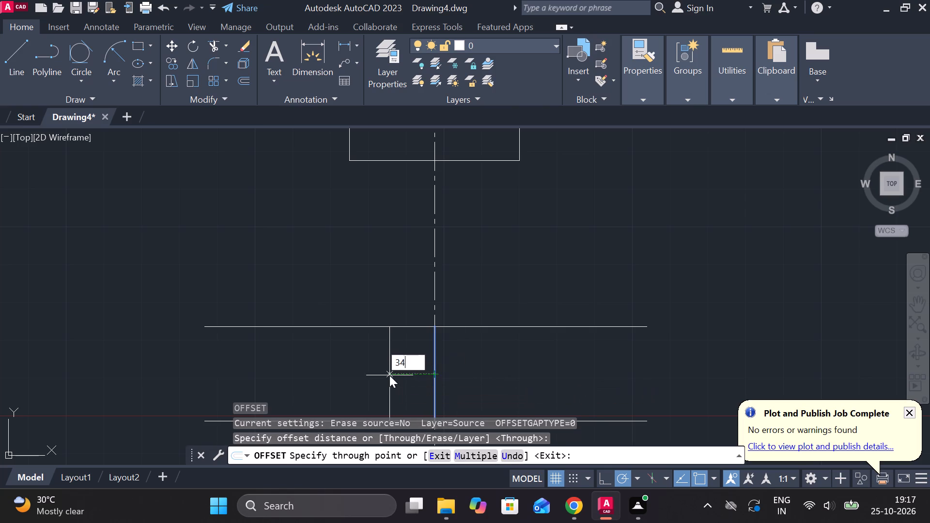
key(Return)
scroll(384, 365, down, 1)
middle_drag(382, 365, 427, 337)
key(Escape)
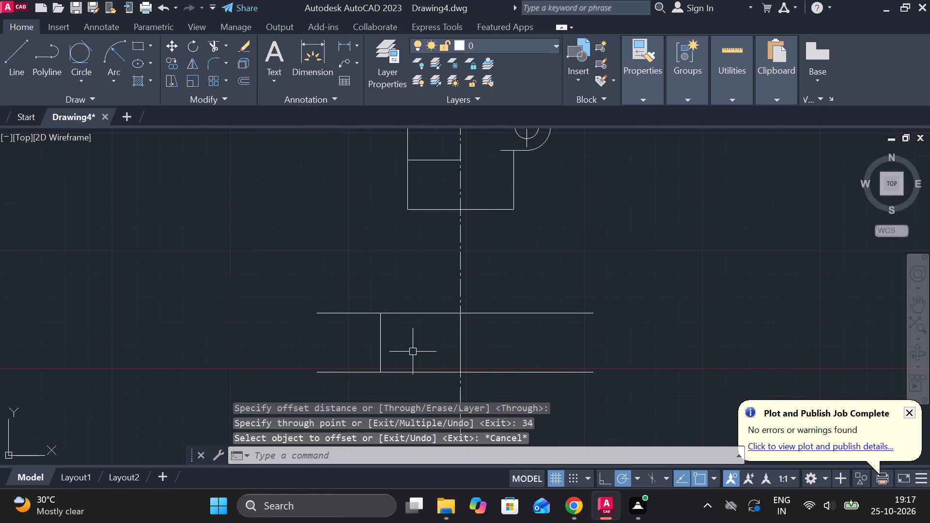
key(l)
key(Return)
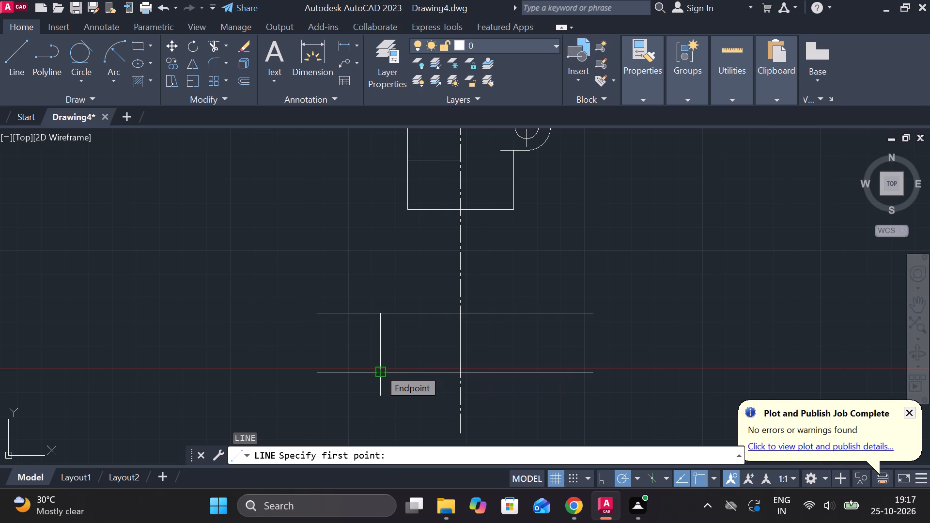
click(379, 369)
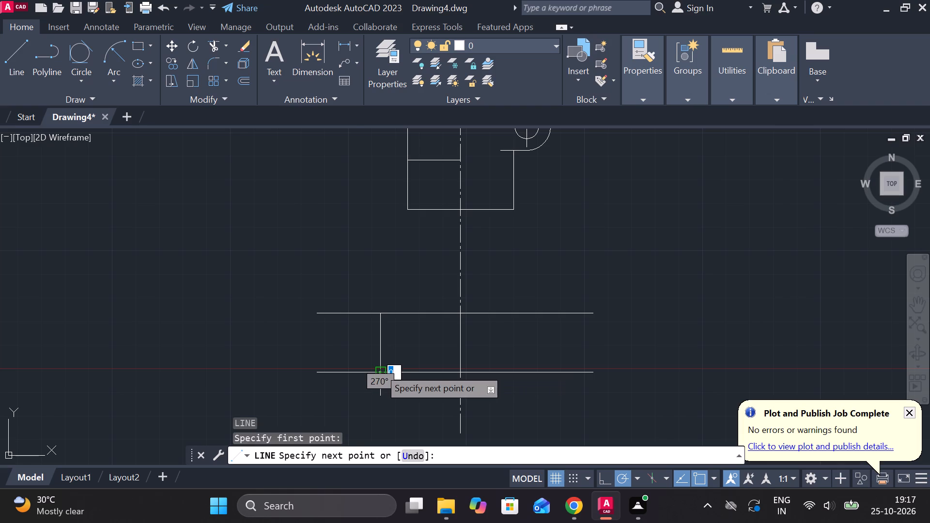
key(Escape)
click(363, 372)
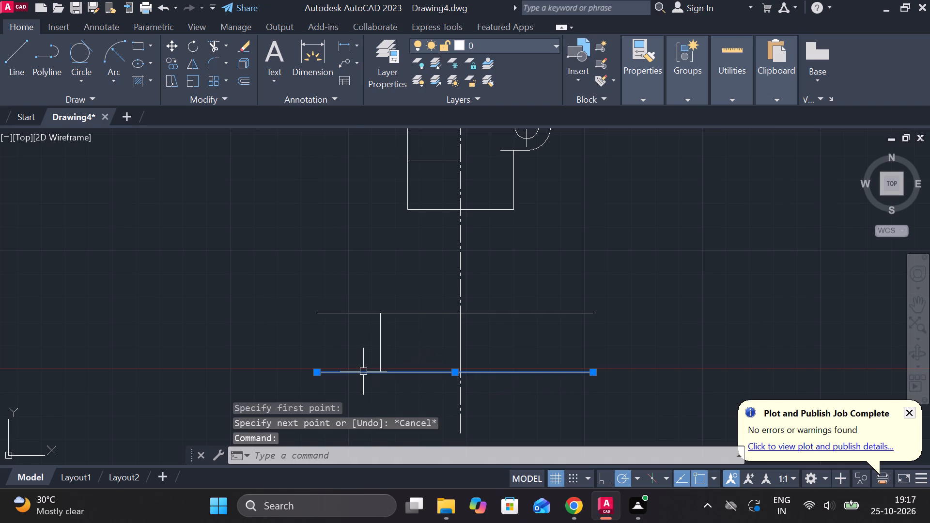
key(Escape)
Draw a line over the lower long horizontal from the offset vertical's lower end to the horizontal's left end.
key(l)
key(Return)
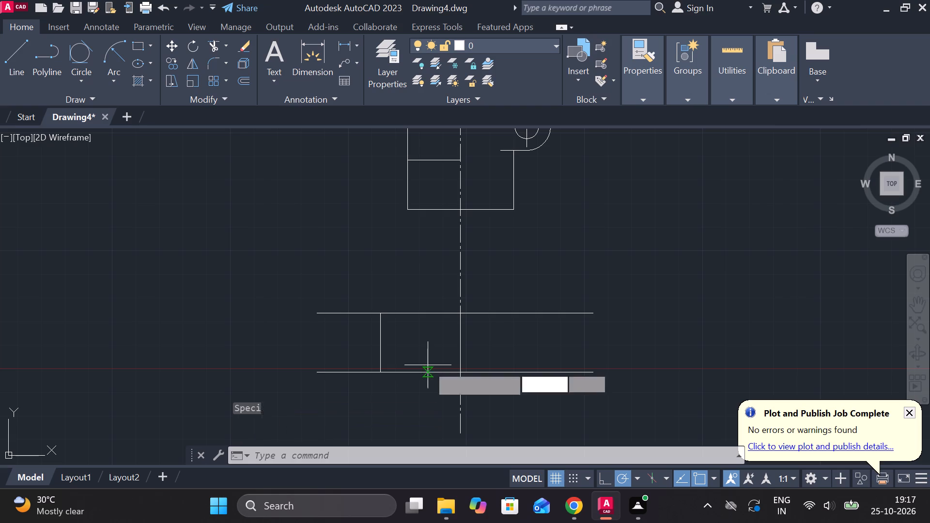
click(382, 369)
click(314, 371)
key(Escape)
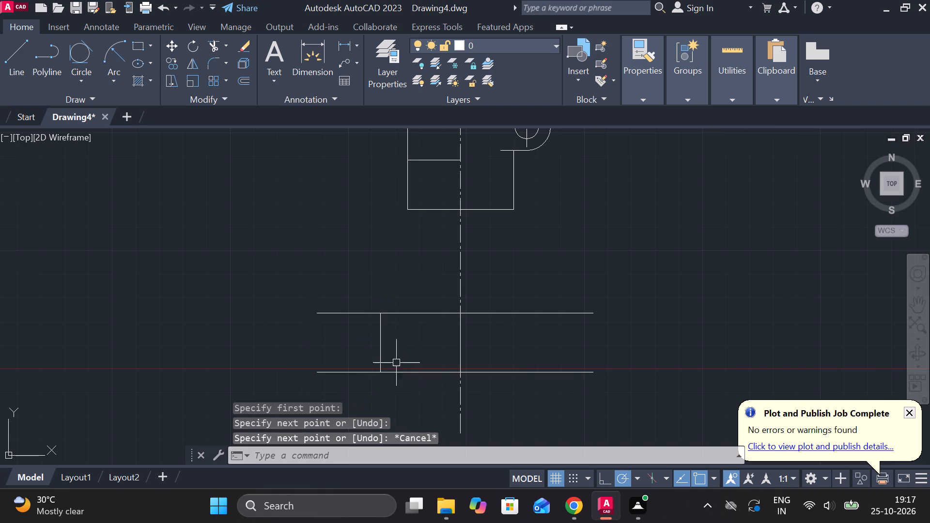
Offset the short line at the lower horizontal's left end 6 units upward.
click(365, 370)
key(o)
key(Return)
key(Return)
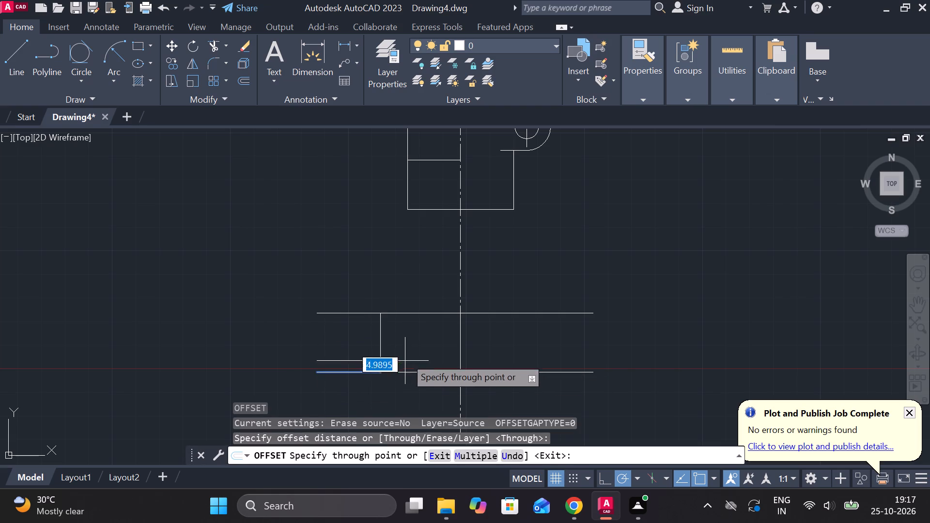
key(6)
key(Return)
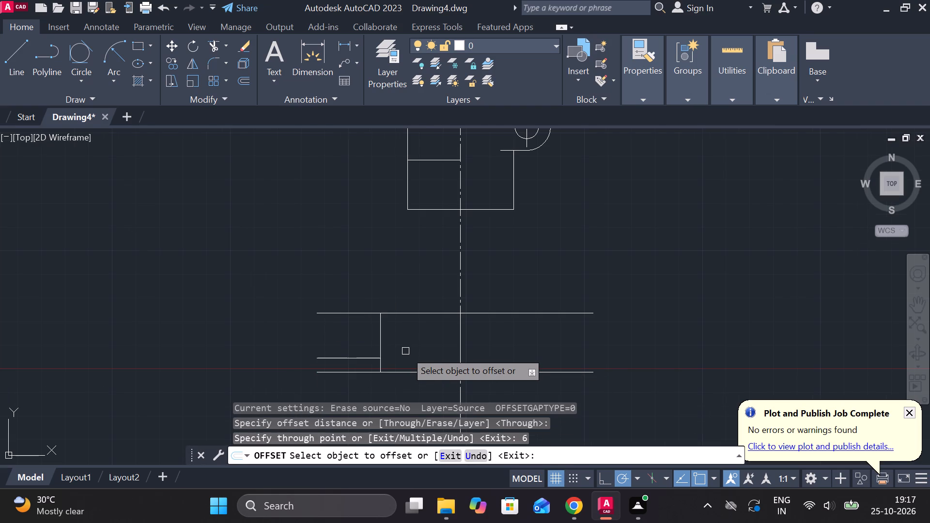
scroll(405, 351, down, 1)
middle_drag(338, 378, 437, 370)
scroll(467, 365, down, 2)
key(Escape)
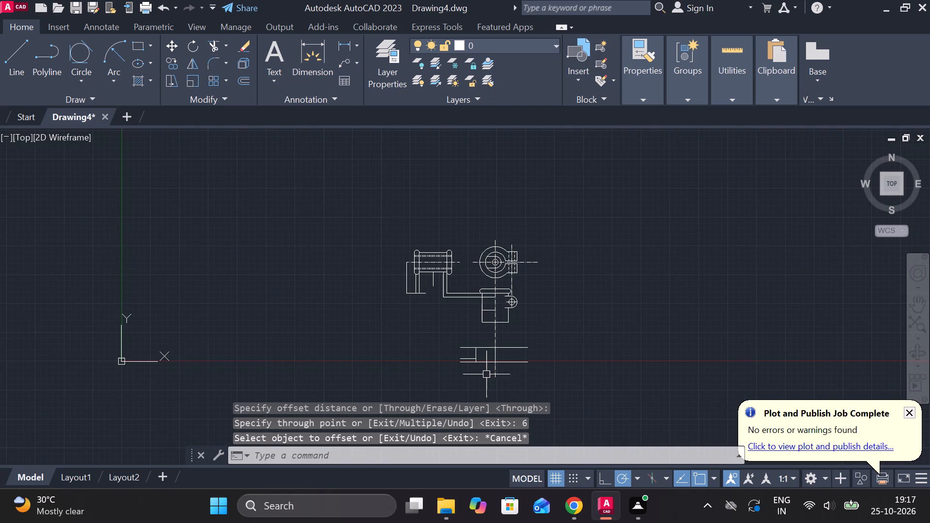
Draw a sloping line from the lower end of the left arm's outer vertical to the offset vertical's lower end.
scroll(369, 318, up, 2)
key(l)
key(Return)
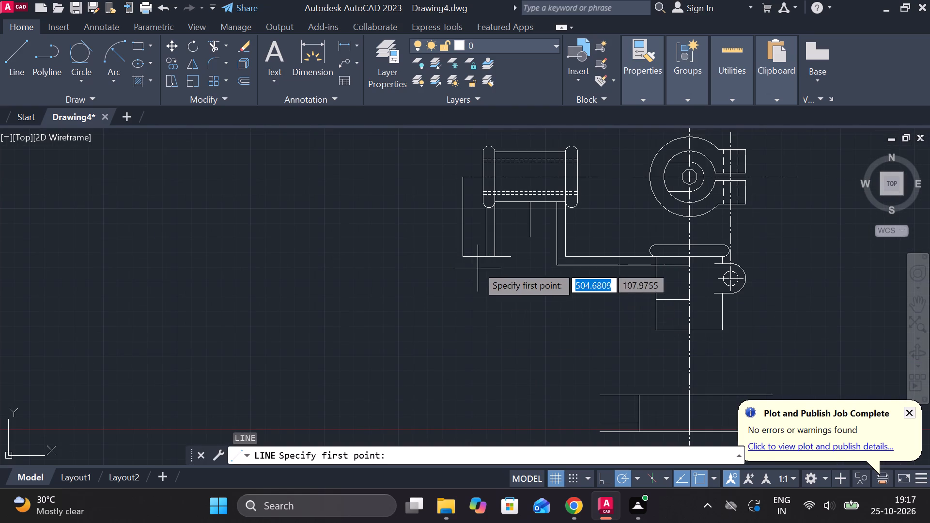
click(482, 258)
middle_drag(501, 372, 442, 355)
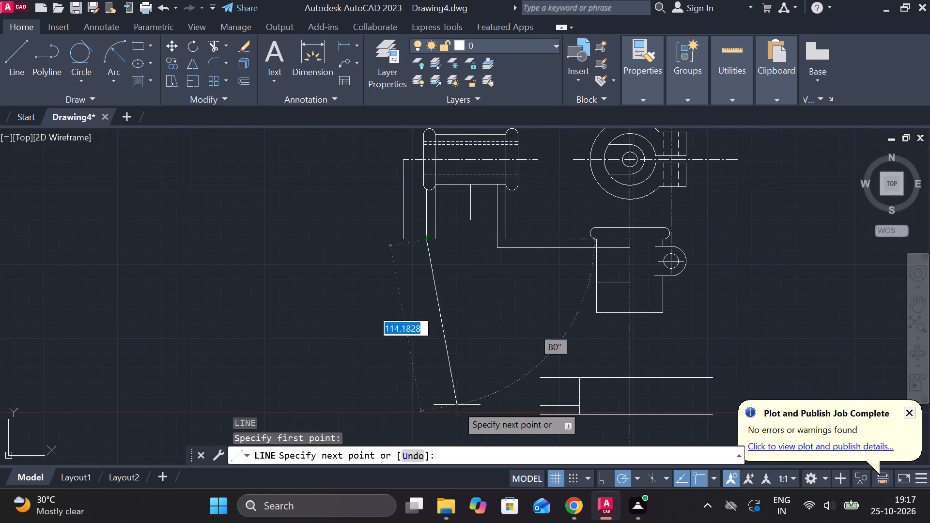
scroll(457, 405, up, 2)
middle_drag(472, 406, 261, 280)
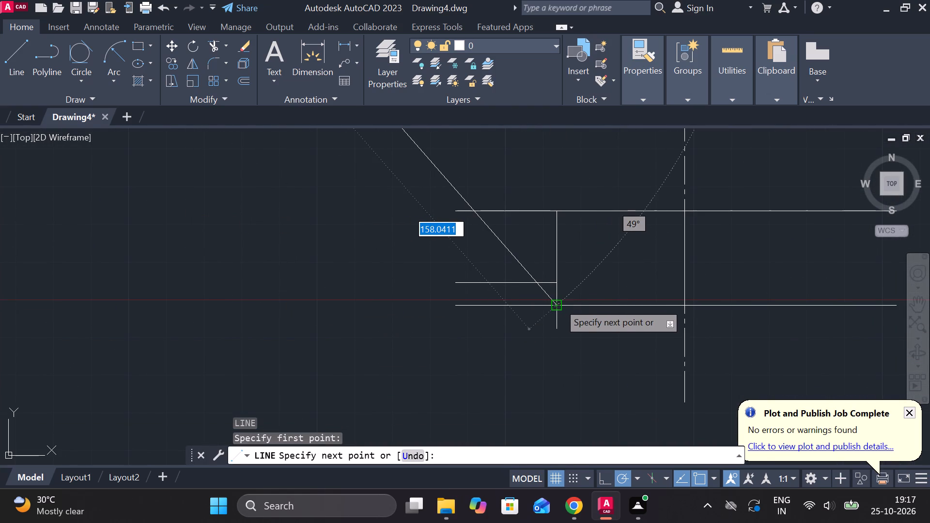
click(558, 303)
scroll(566, 308, down, 1)
key(Escape)
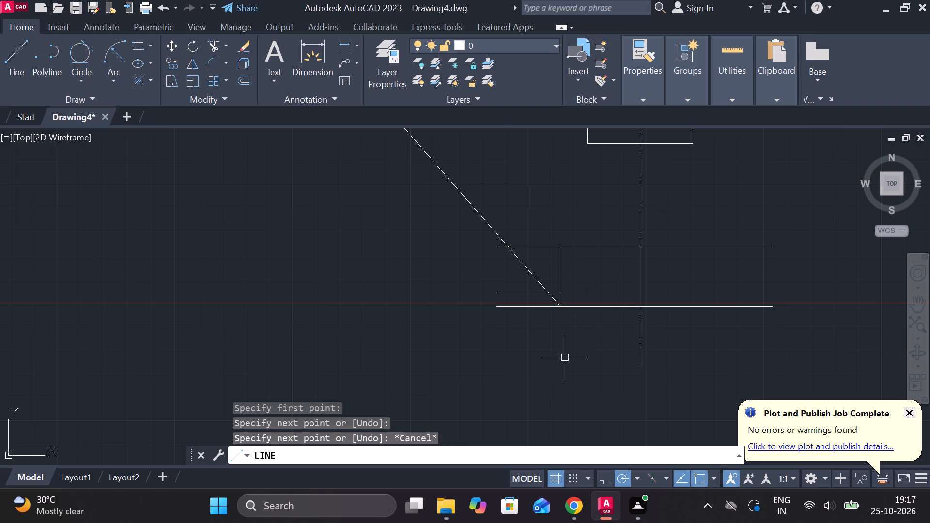
Draw a second sloping line from the right end of the 6-unit offset line up to the left arm's inner vertical.
key(l)
key(Return)
click(562, 288)
scroll(567, 258, down, 2)
middle_drag(568, 262, 570, 365)
scroll(498, 259, up, 2)
click(442, 291)
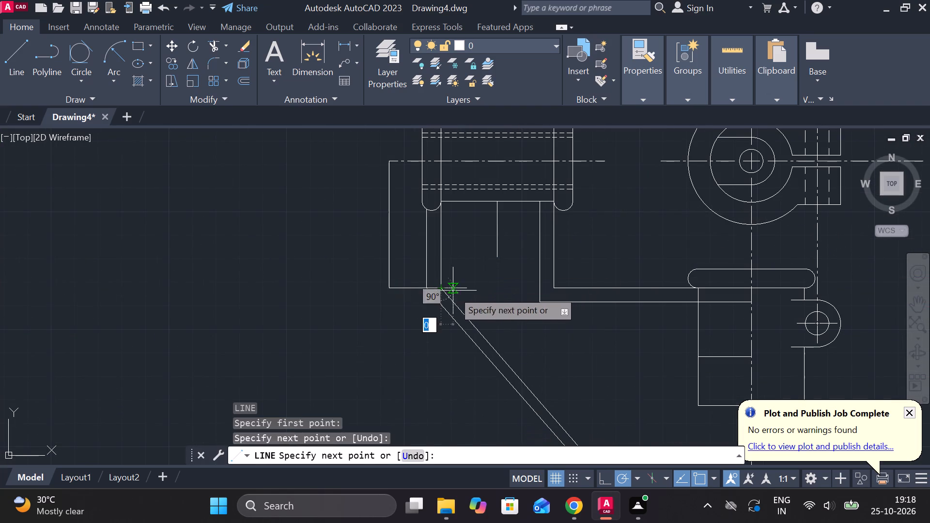
scroll(507, 302, down, 2)
scroll(558, 356, up, 1)
middle_drag(560, 358, 419, 305)
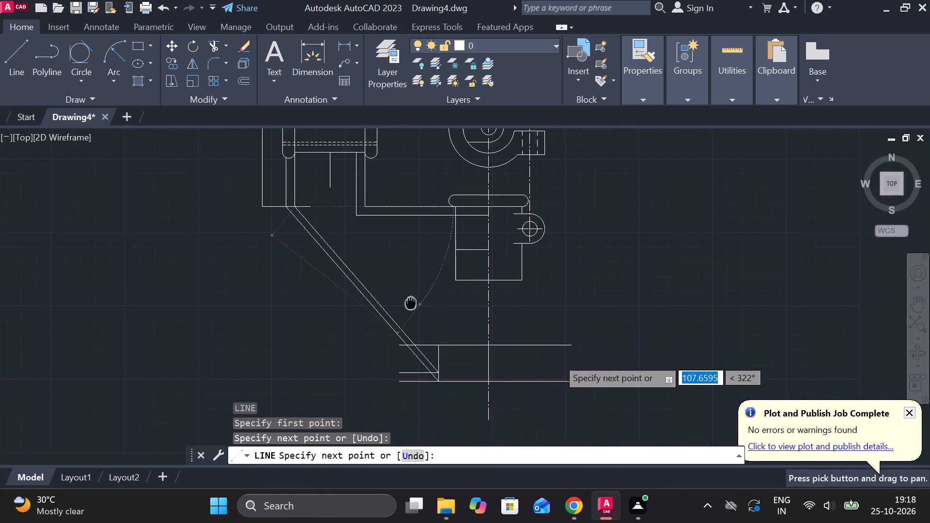
scroll(408, 301, up, 2)
scroll(419, 338, down, 1)
key(Escape)
Draw a horizontal from the inner sloping line's lower end to the centreline.
middle_drag(440, 354, 434, 268)
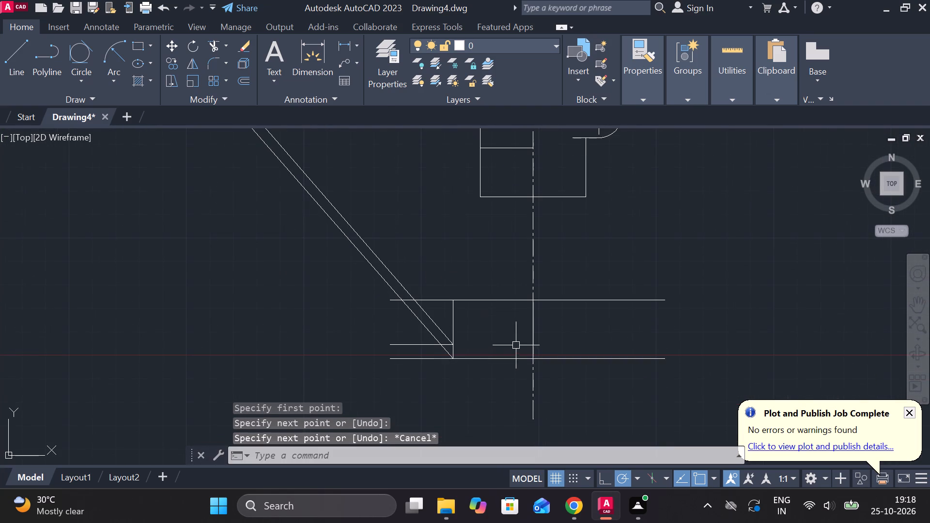
scroll(501, 361, up, 1)
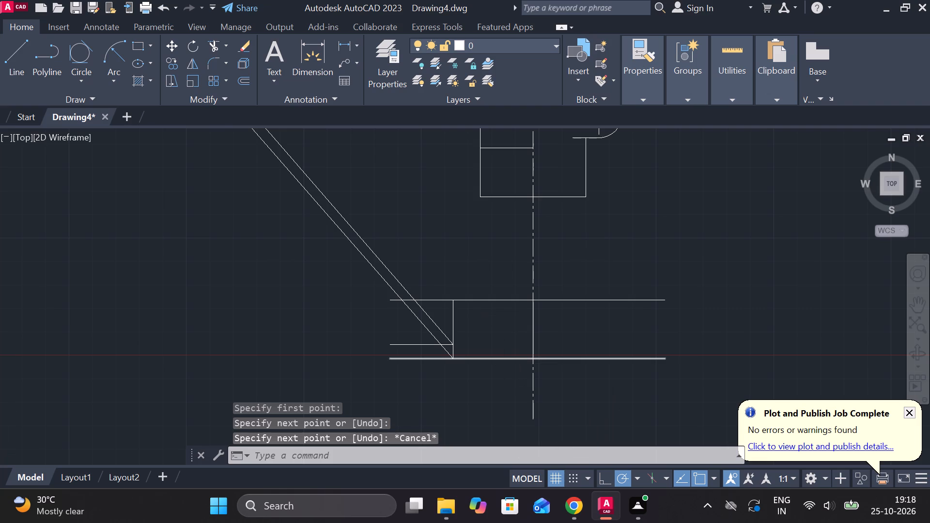
key(l)
key(Return)
click(427, 336)
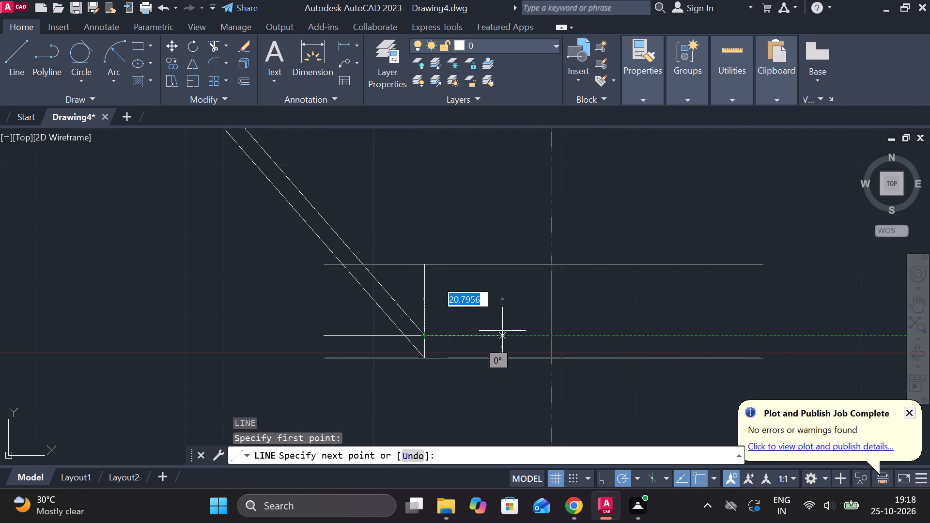
click(554, 332)
key(Escape)
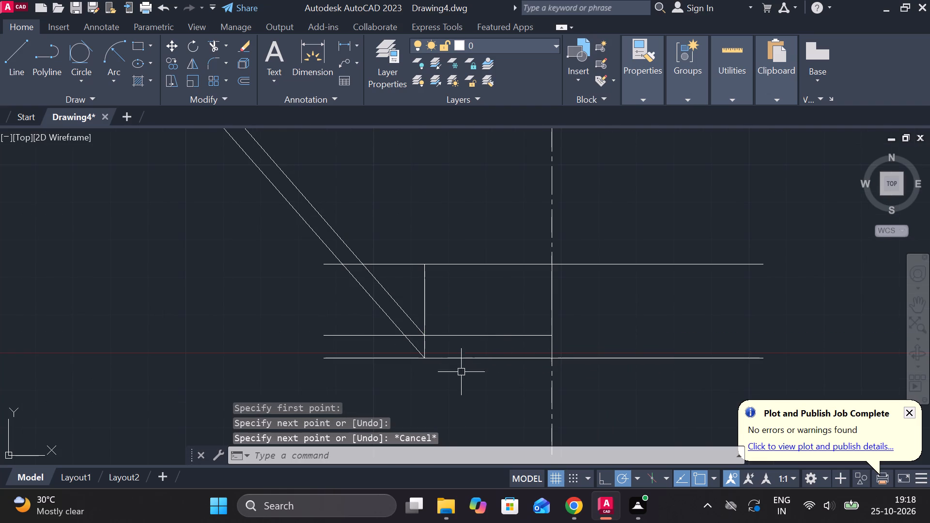
Trim the offset vertical and the parts of the three lower-view horizontals left of and between the sloping lines.
text(TR)
key(space)
click(401, 358)
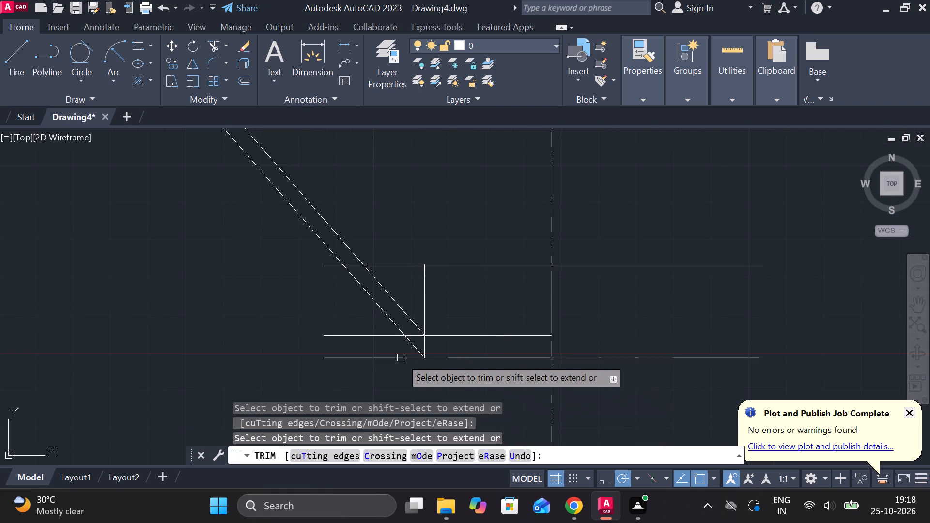
click(389, 359)
click(365, 335)
click(414, 335)
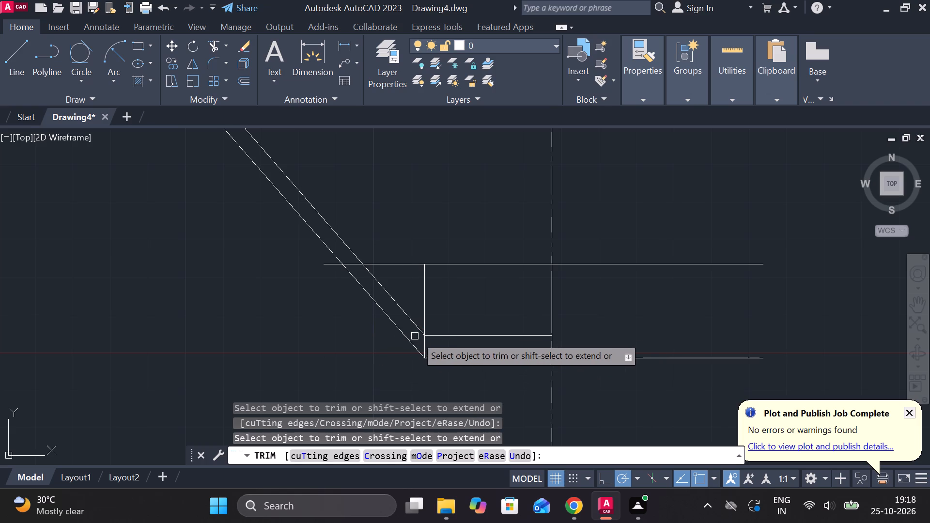
click(425, 345)
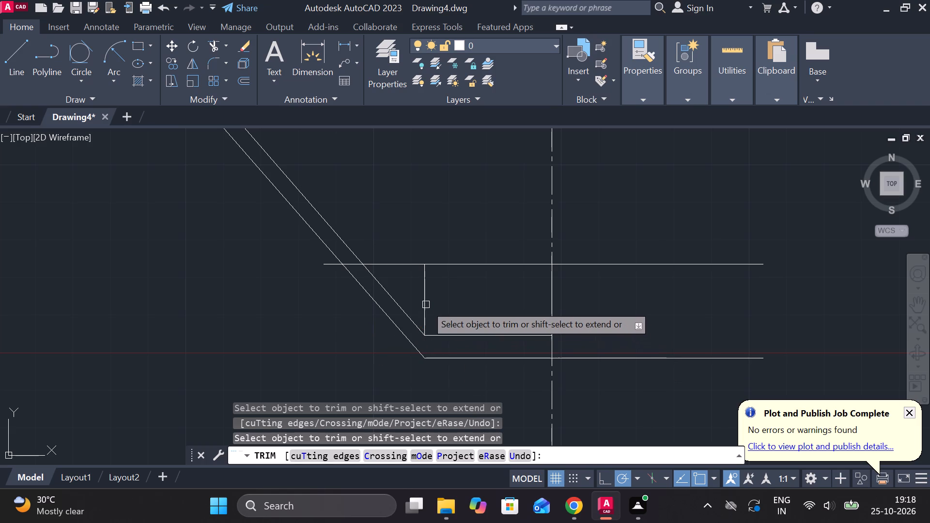
click(426, 305)
click(359, 266)
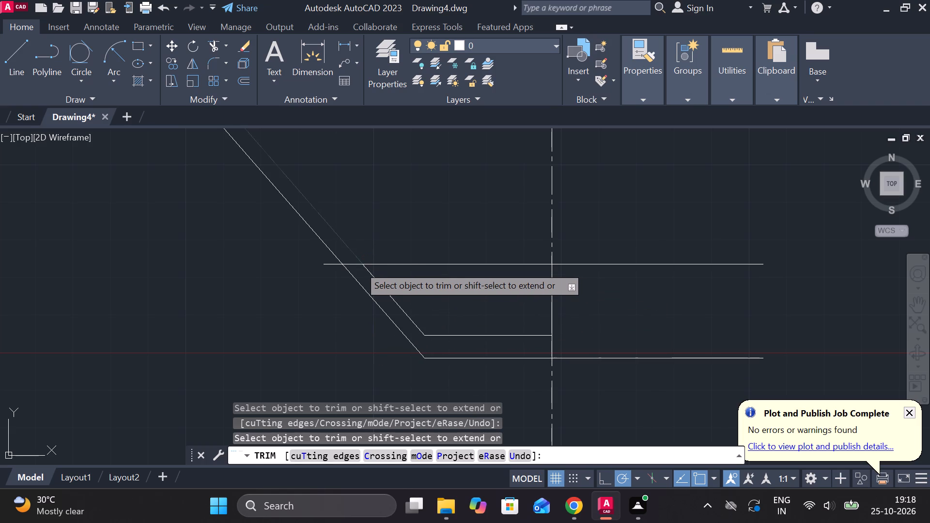
key(ctrl+z)
click(331, 266)
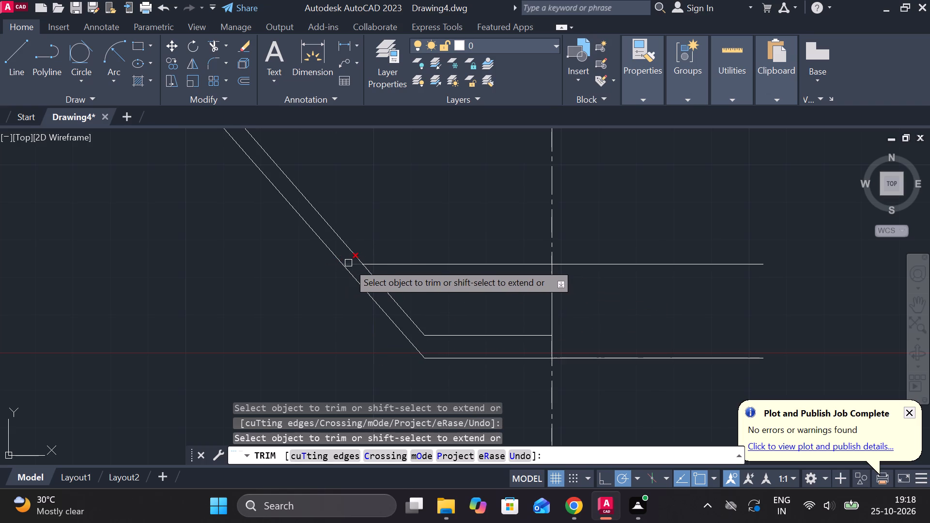
click(348, 263)
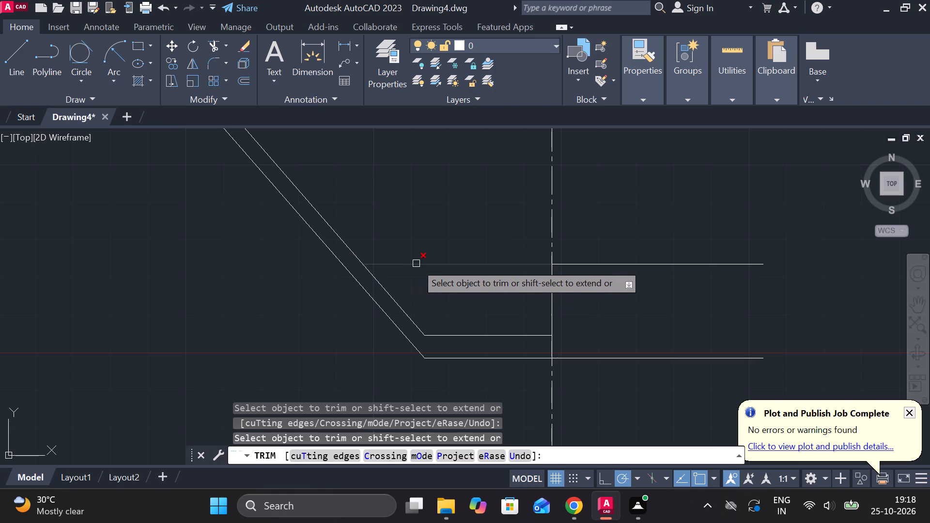
Trim the horizontal at the bottom of the left arm between its two verticals and beyond the inner one.
scroll(441, 264, down, 2)
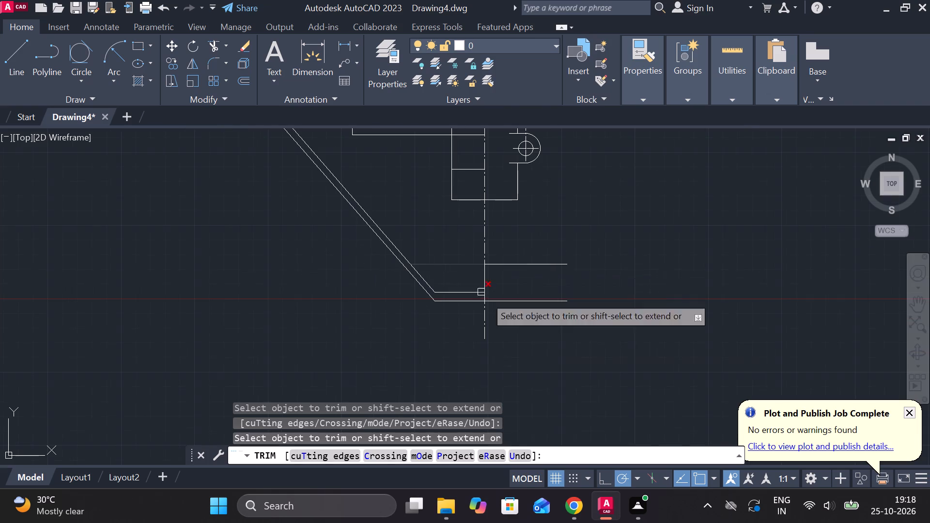
scroll(372, 346, down, 1)
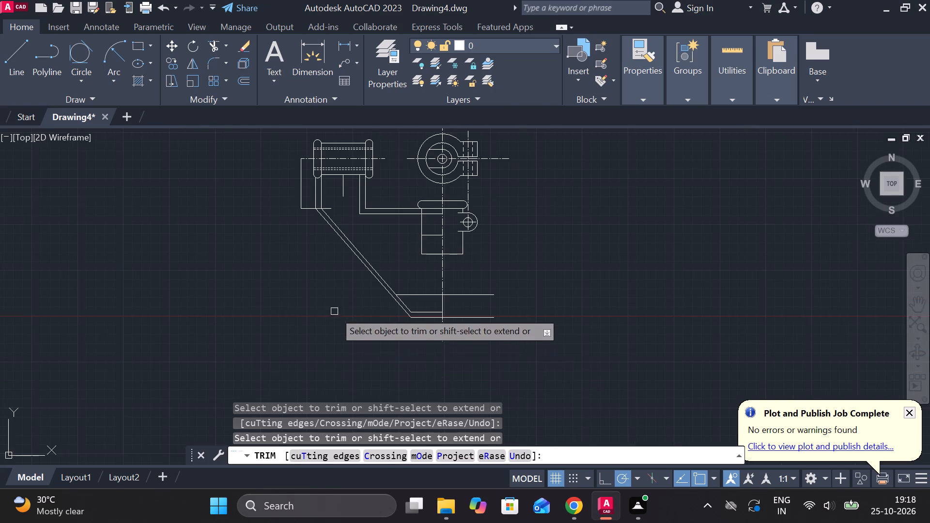
middle_drag(353, 330, 363, 368)
scroll(339, 220, up, 2)
scroll(320, 286, up, 1)
click(349, 285)
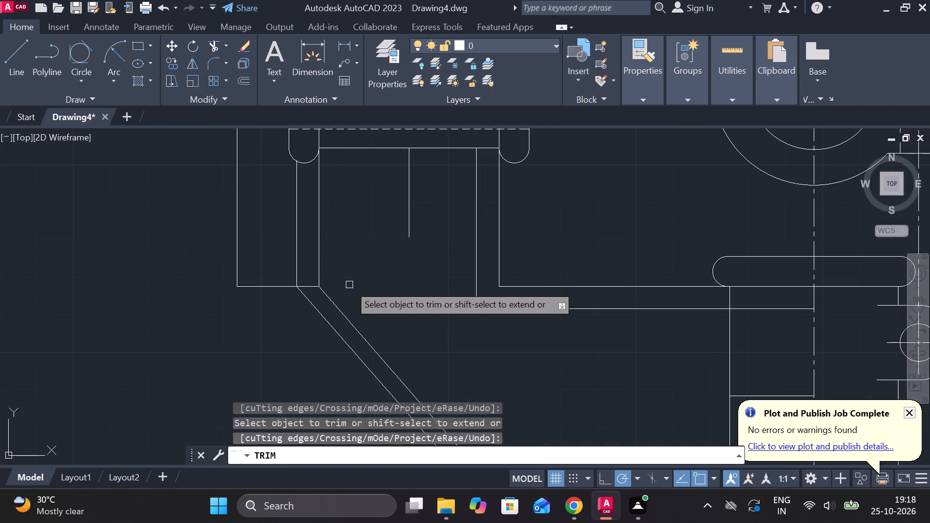
click(304, 285)
scroll(392, 260, down, 2)
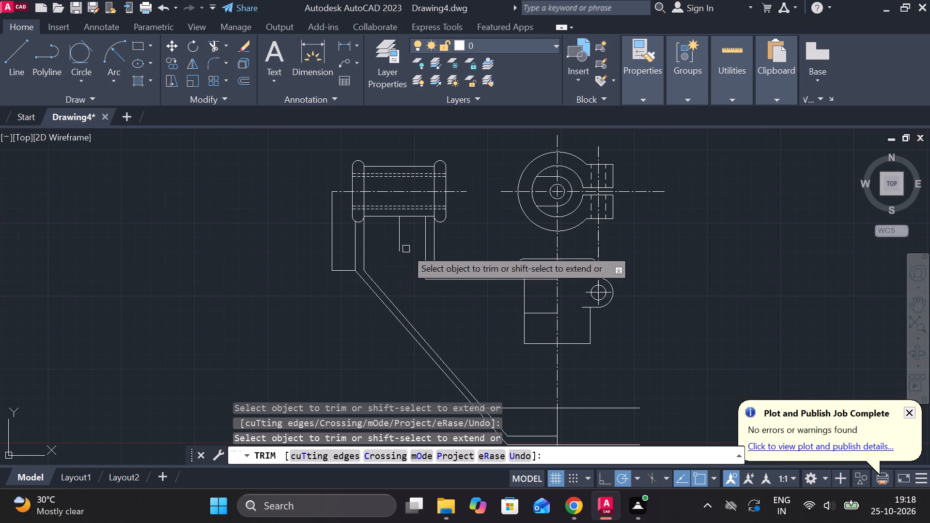
key(Escape)
Erase the short vertical line beneath the middle of the two-slot part.
click(400, 238)
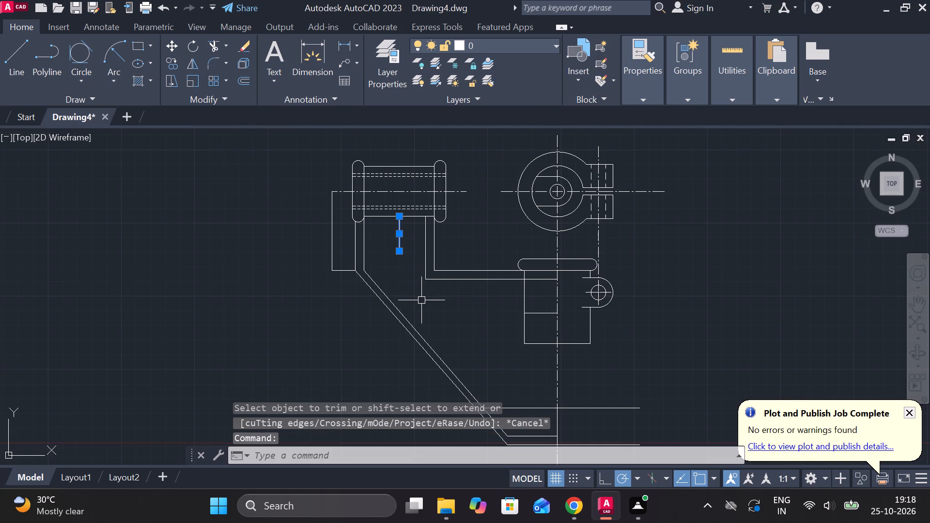
text(E)
key(space)
Fillet both the inner and outer upper corners between the vertical and sloping arm lines with radius 27.
text(F R)
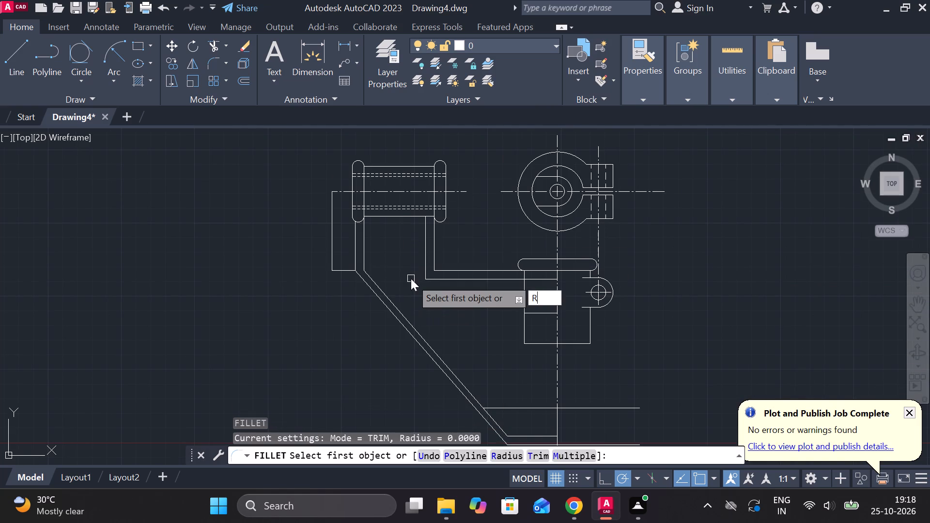
key(space)
text(27)
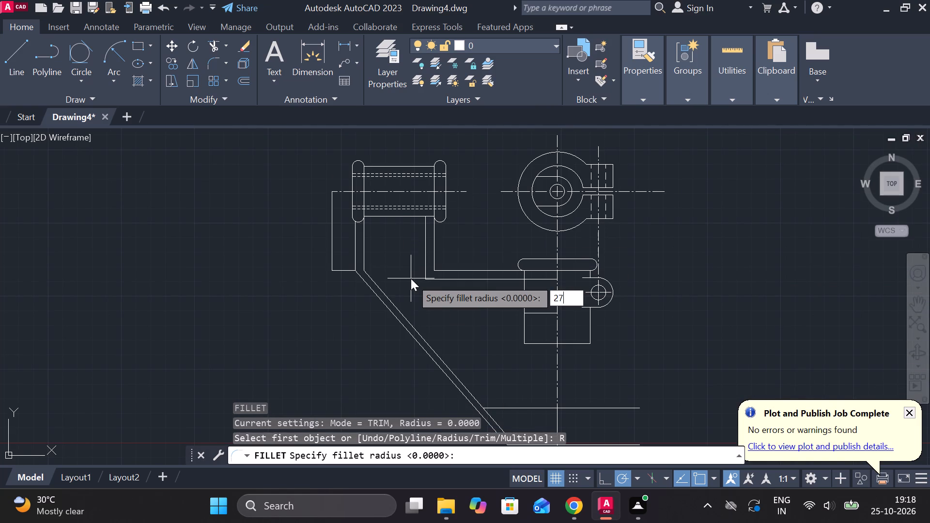
key(space)
scroll(338, 247, up, 2)
click(405, 280)
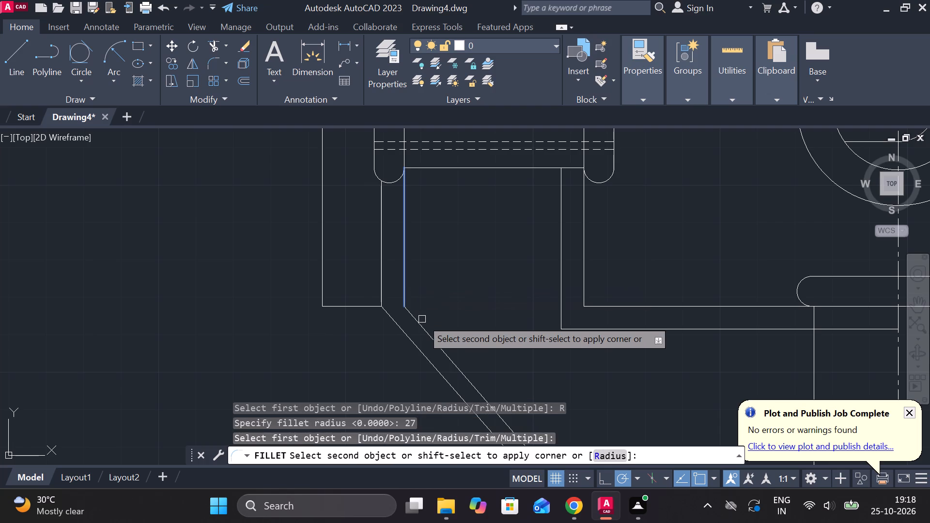
click(422, 319)
click(422, 327)
key(space)
click(379, 288)
click(396, 321)
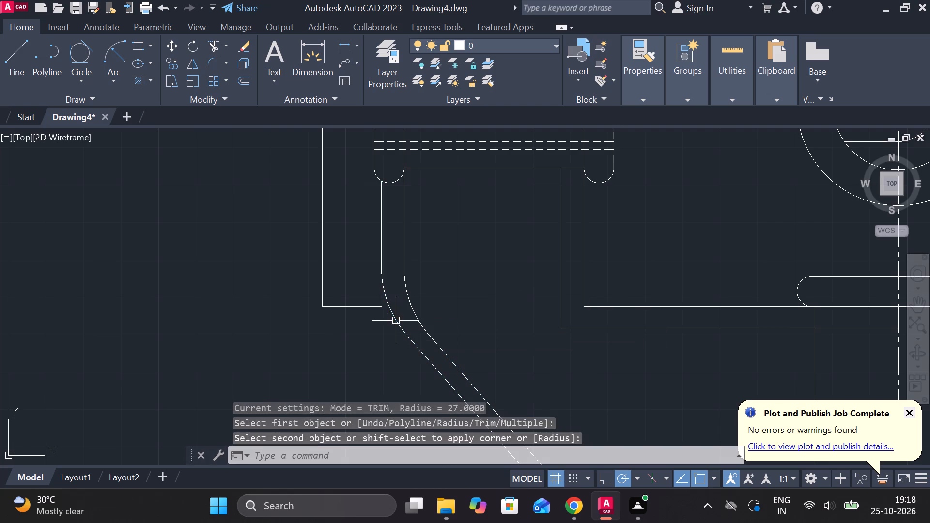
key(Escape)
Erase the leftover horizontal and long vertical construction lines outside the sloping arm's upper bend.
click(345, 308)
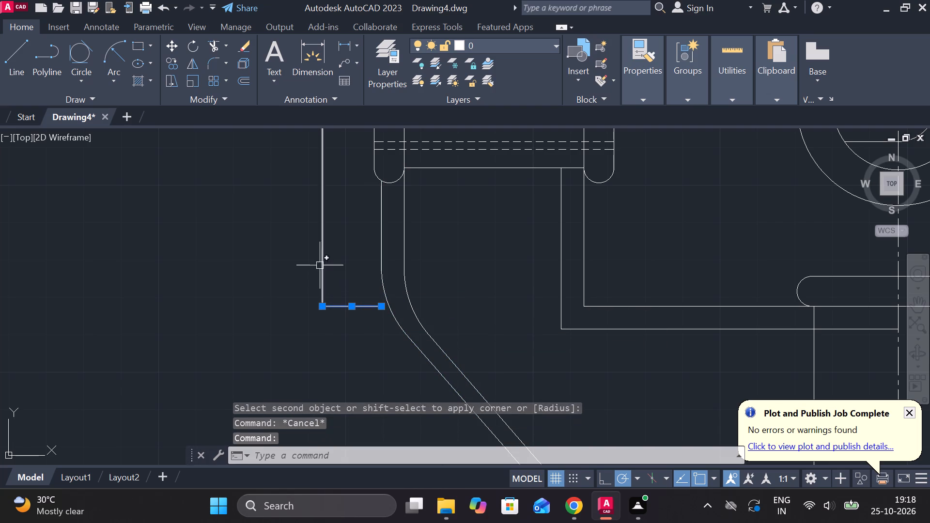
click(319, 265)
text(E)
key(space)
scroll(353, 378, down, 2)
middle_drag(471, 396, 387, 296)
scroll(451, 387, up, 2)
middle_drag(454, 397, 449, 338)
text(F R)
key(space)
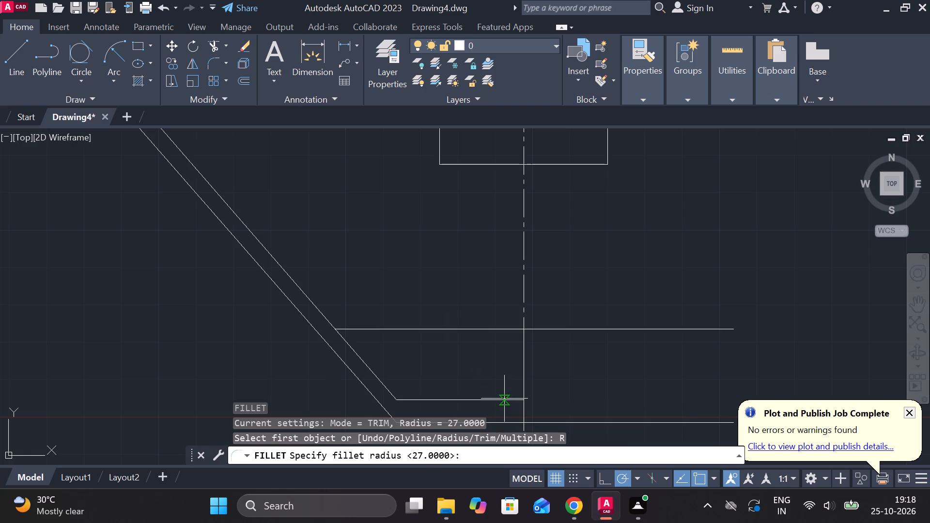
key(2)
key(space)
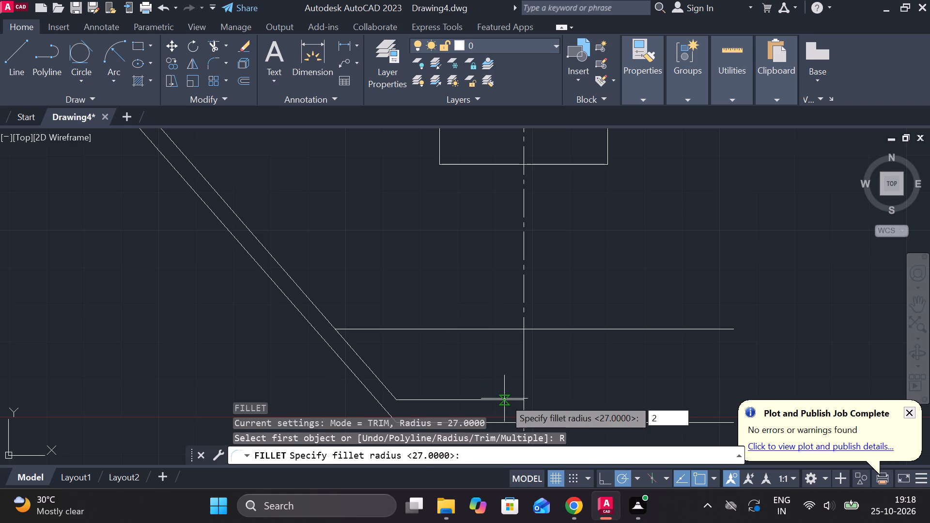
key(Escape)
Fillet both the inner and outer lower corners between the sloping arm and the base horizontals with radius 22.
text(F R 22)
key(space)
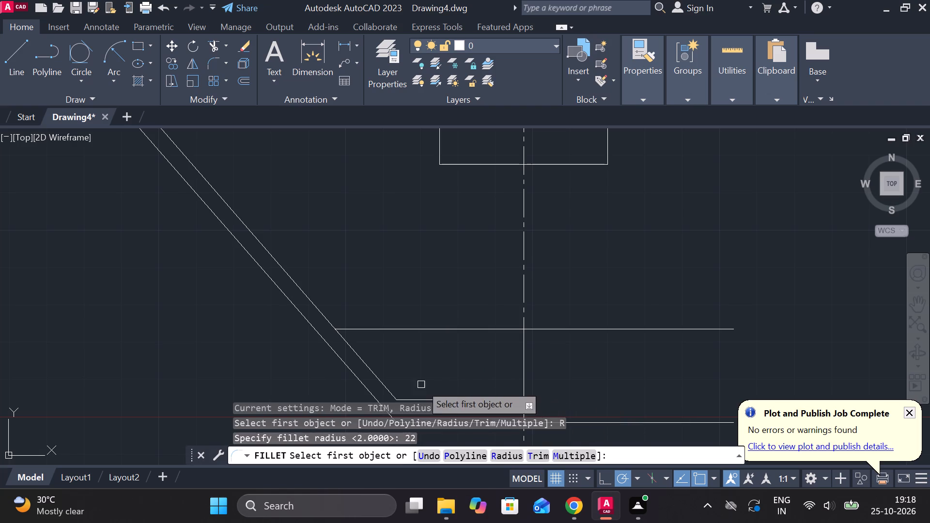
click(382, 382)
click(418, 398)
middle_drag(418, 398, 413, 308)
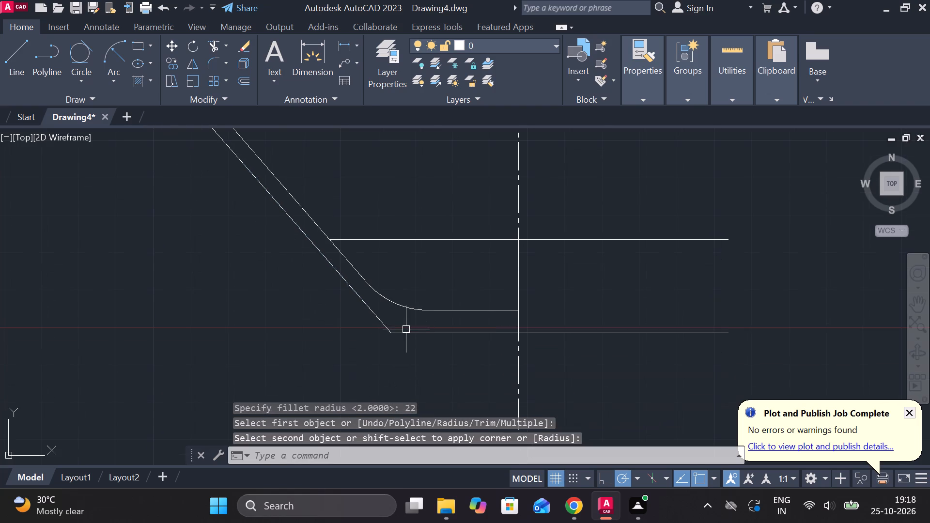
key(space)
click(383, 320)
click(407, 338)
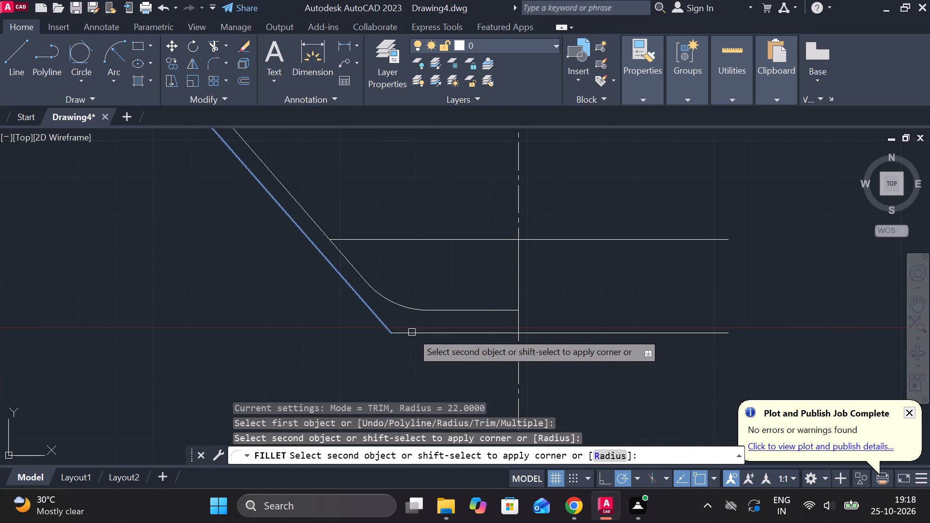
click(408, 331)
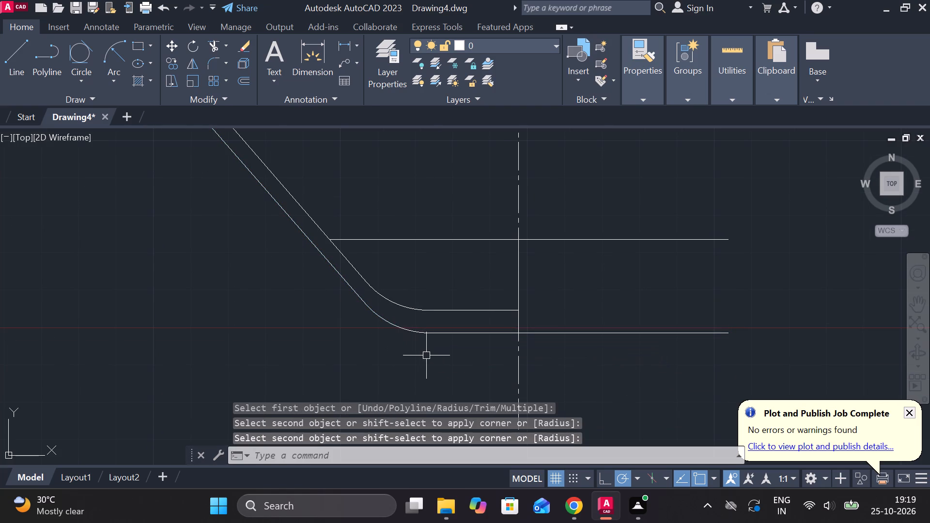
Offset the short vertical on the centreline at the arm's lower end by 10 to the right.
scroll(427, 356, down, 1)
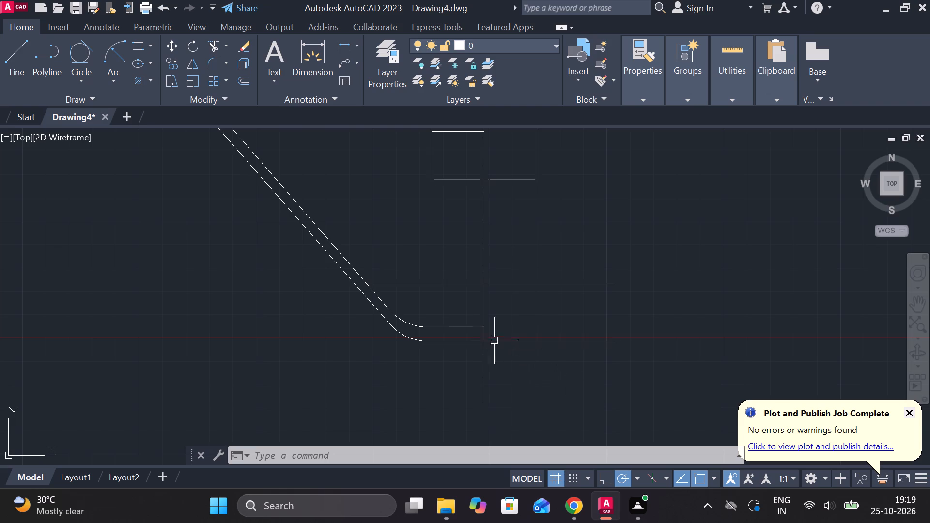
click(482, 303)
key(o)
key(Return)
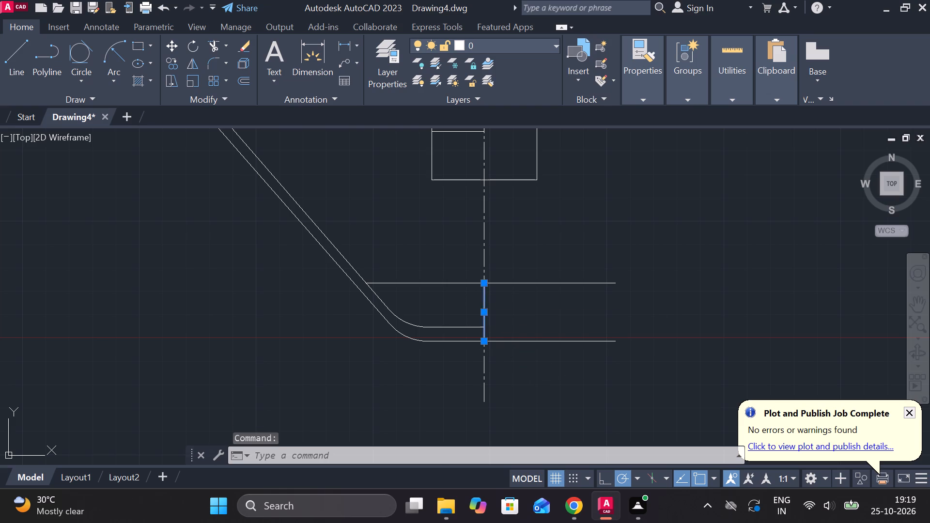
key(Return)
text(10)
key(Return)
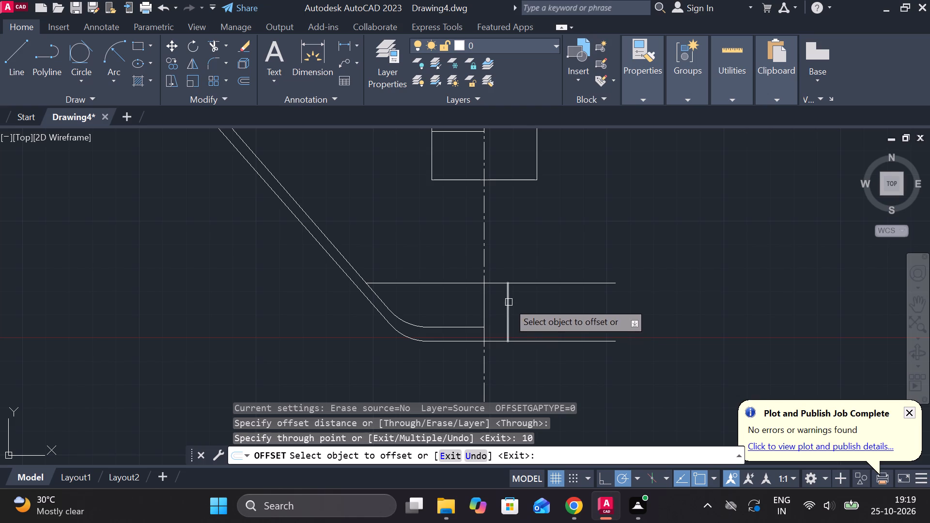
scroll(492, 310, down, 1)
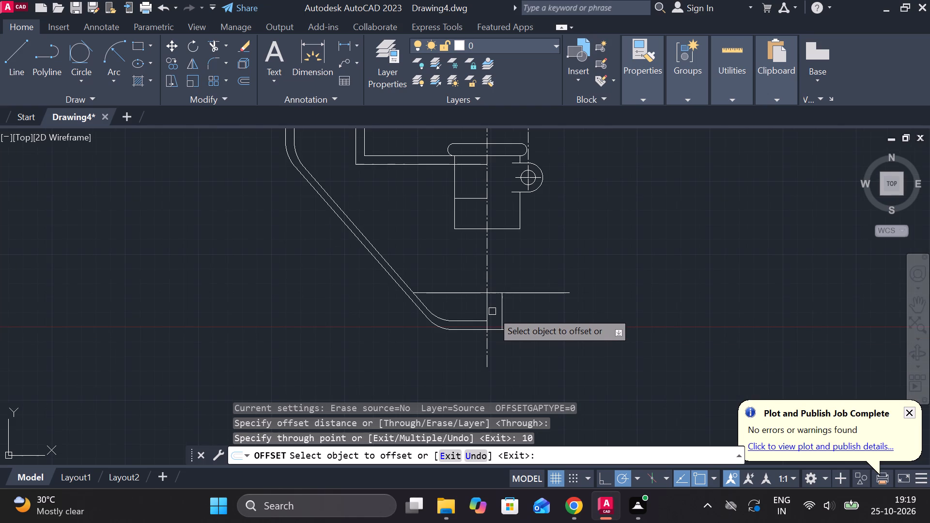
scroll(493, 311, down, 2)
scroll(486, 238, up, 2)
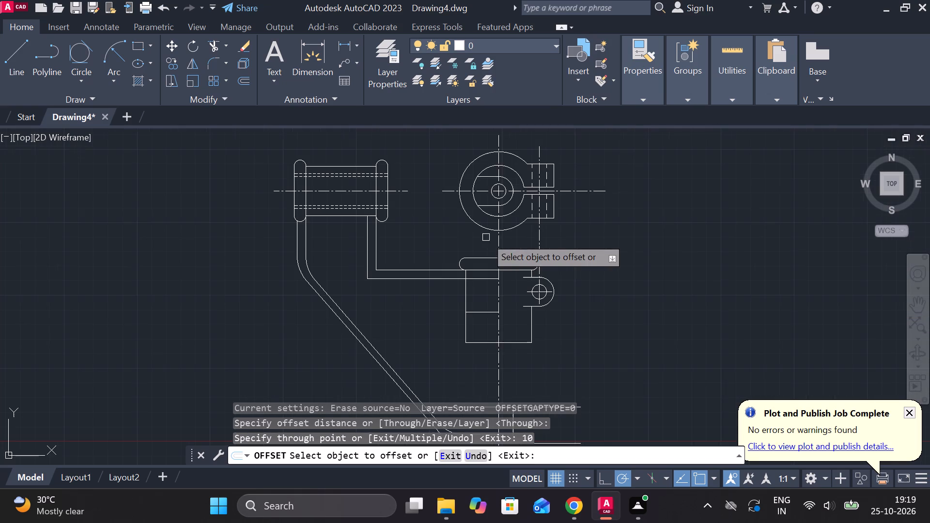
key(Escape)
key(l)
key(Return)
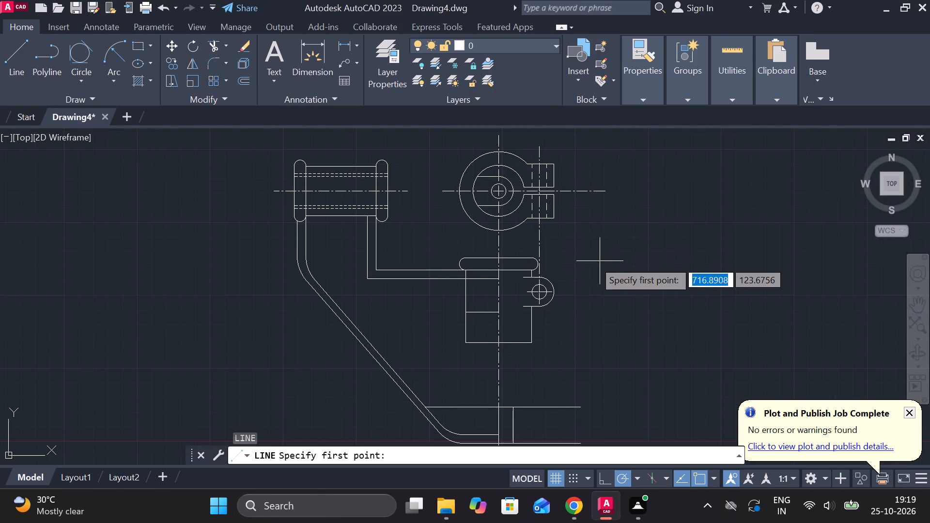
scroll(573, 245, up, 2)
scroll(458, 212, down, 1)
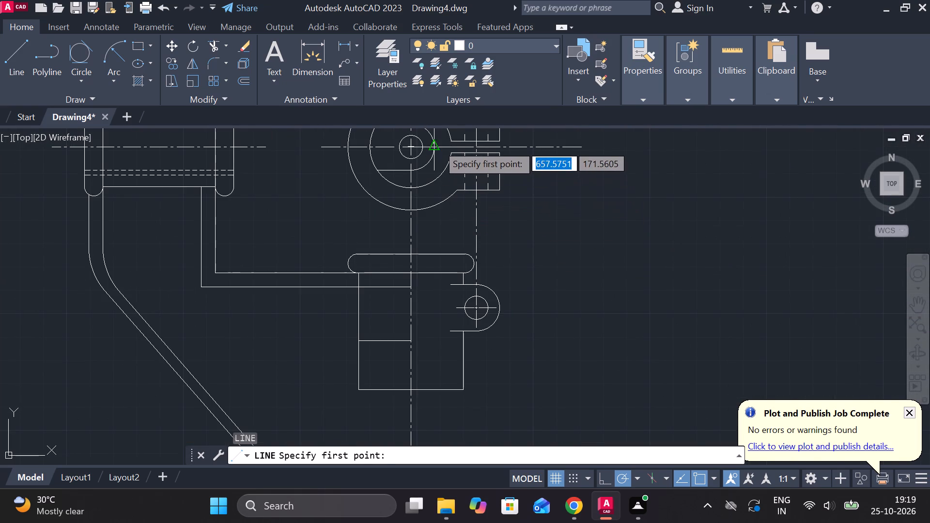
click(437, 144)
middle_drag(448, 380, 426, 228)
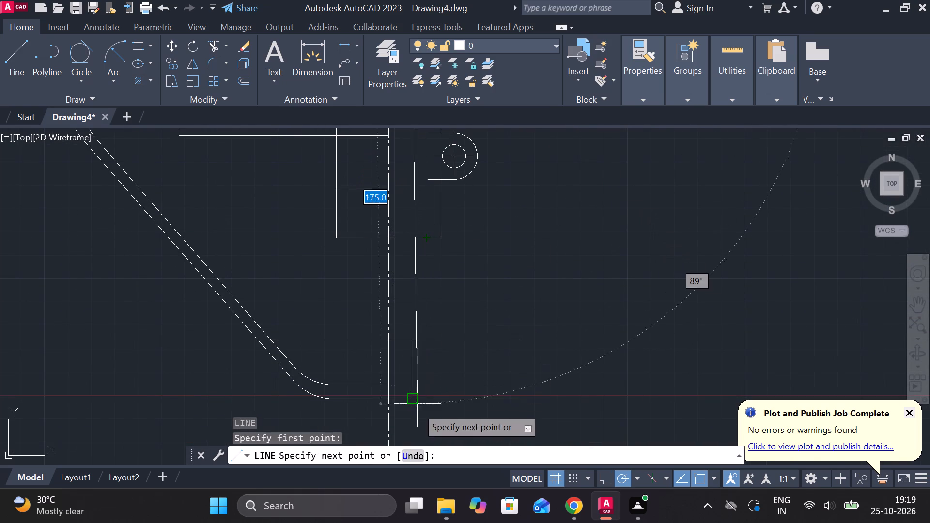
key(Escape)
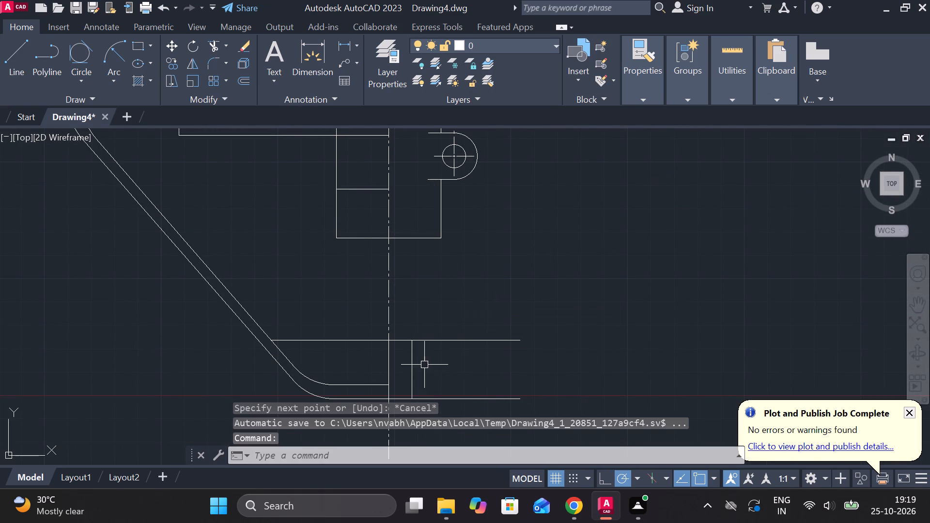
Offset the vertical right of the centreline by 20 to the left, placing its copy across the centreline.
click(415, 360)
key(o)
key(Return)
key(Return)
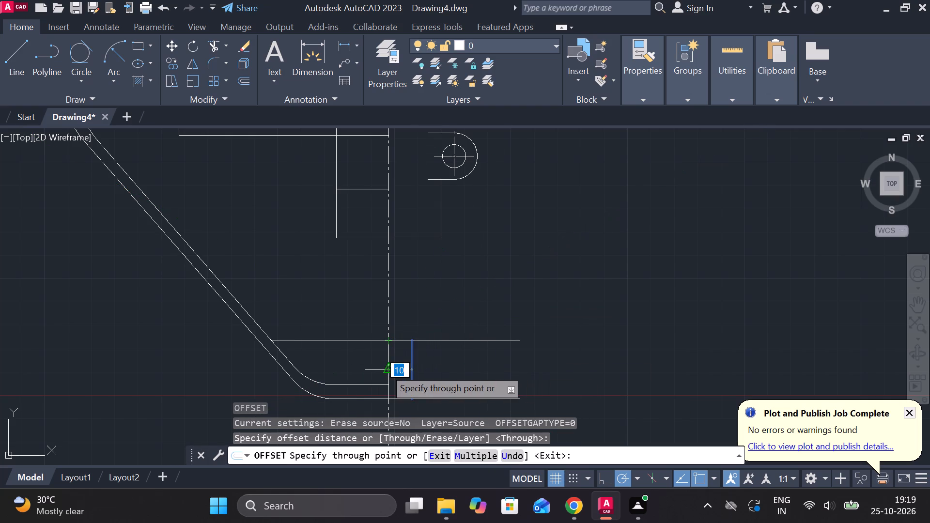
text(20)
key(Return)
middle_drag(397, 379, 397, 316)
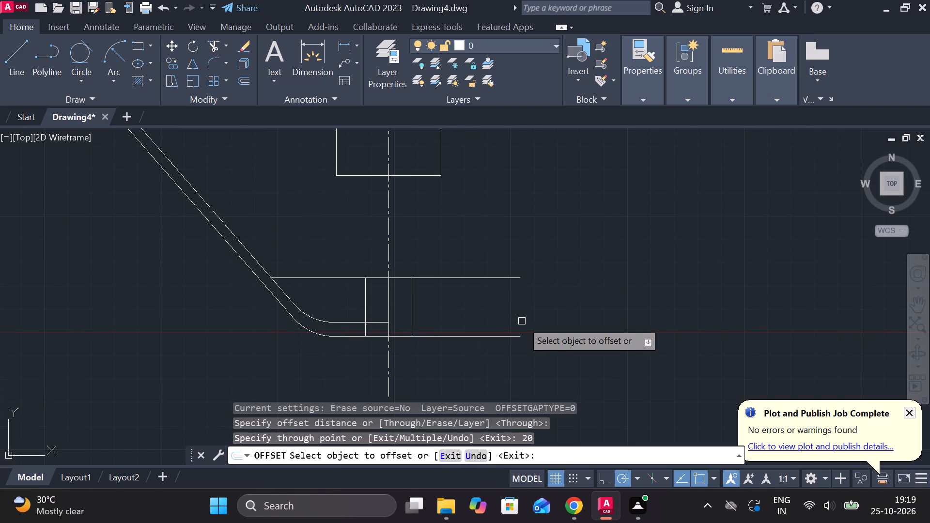
key(Escape)
Trim the base's upper horizontal left of the left vertical and both base horizontals beyond the right vertical.
text(TR)
key(space)
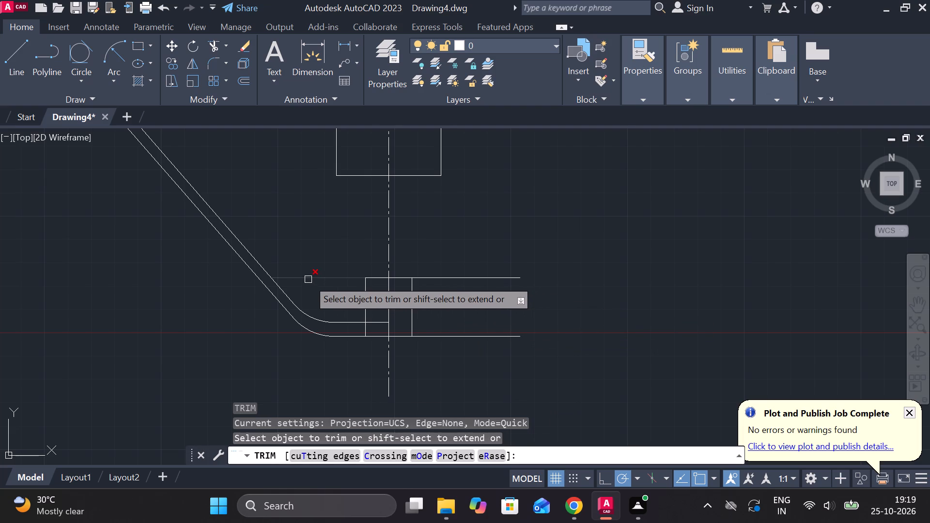
click(308, 279)
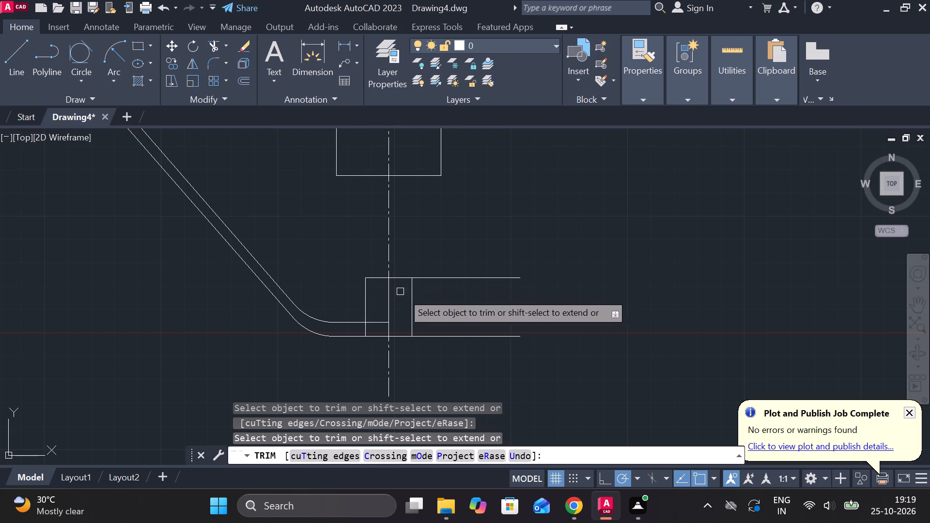
drag(442, 251, 446, 357)
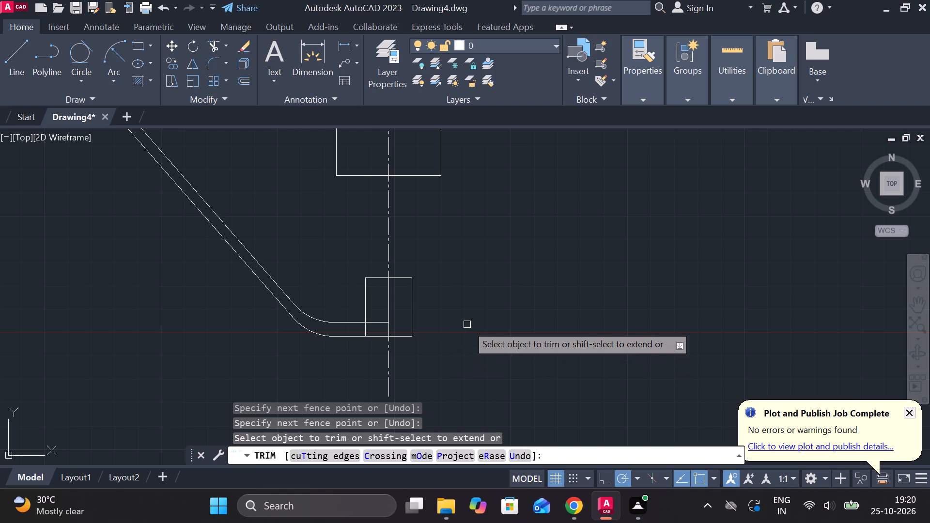
scroll(446, 324, down, 1)
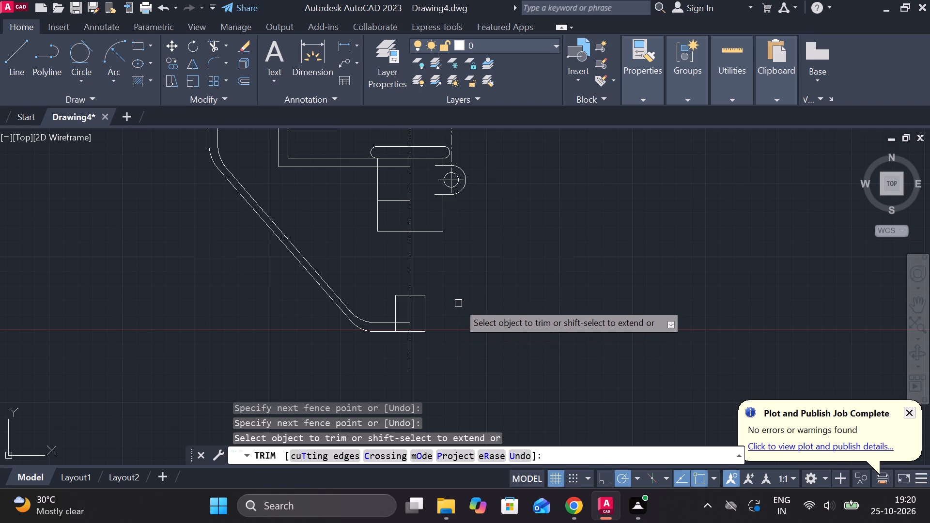
key(Escape)
From the base box's upper right corner, draw lines 10 right, 25 down and back to its lower right corner.
key(l)
key(Return)
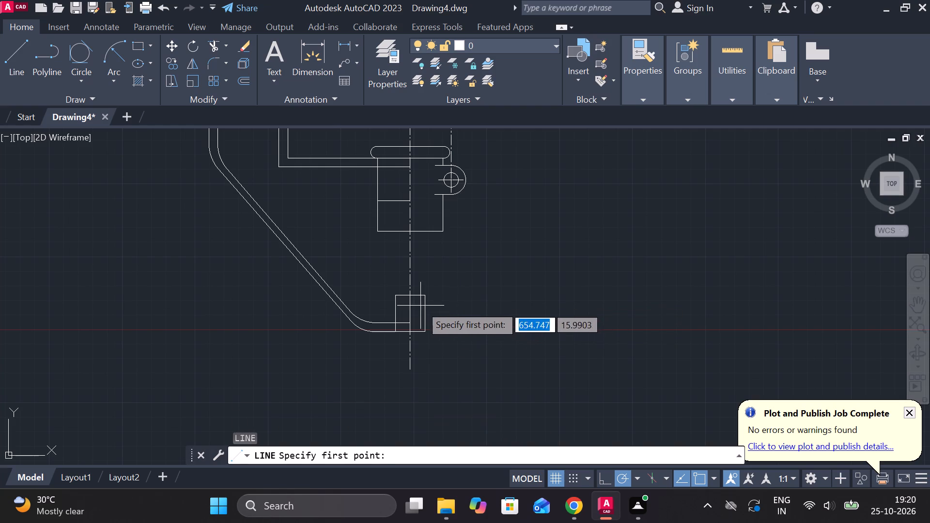
click(422, 295)
text(10)
key(Return)
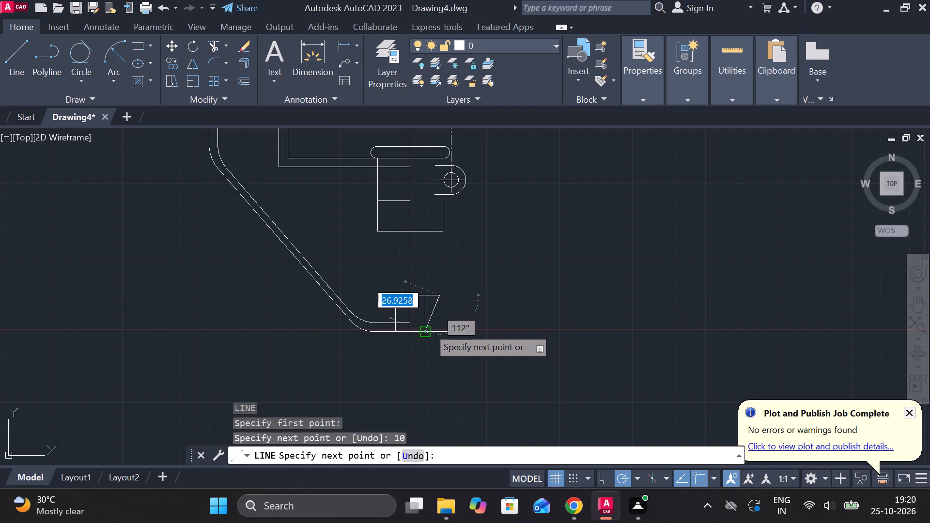
key(1)
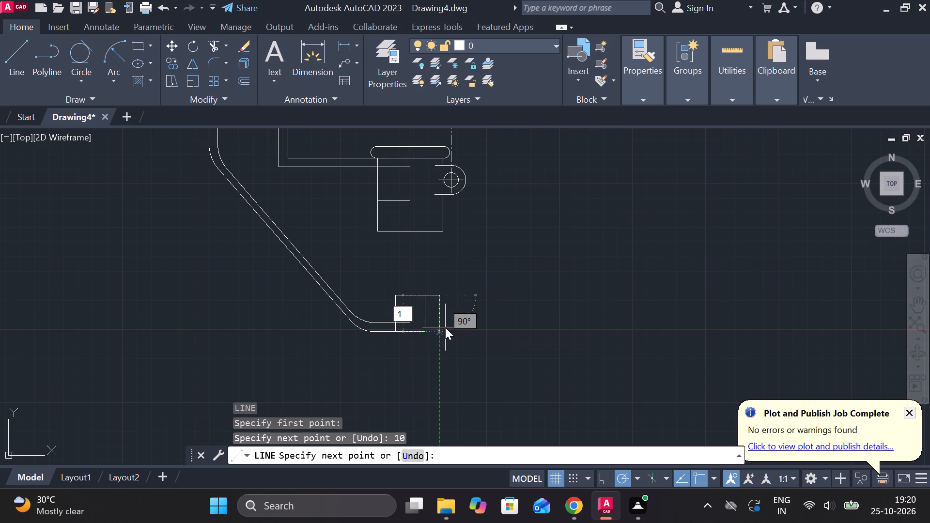
key(BackSpace)
text(25)
key(space)
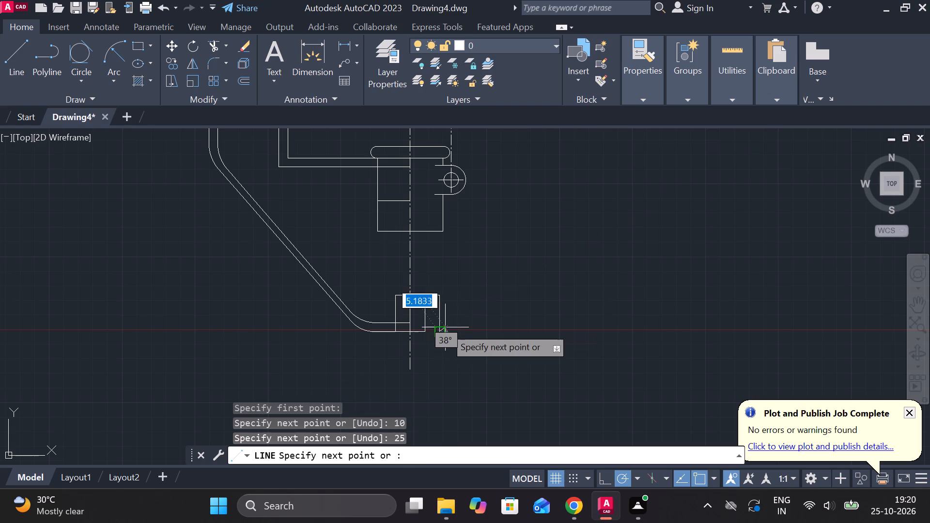
scroll(442, 328, up, 1)
click(413, 333)
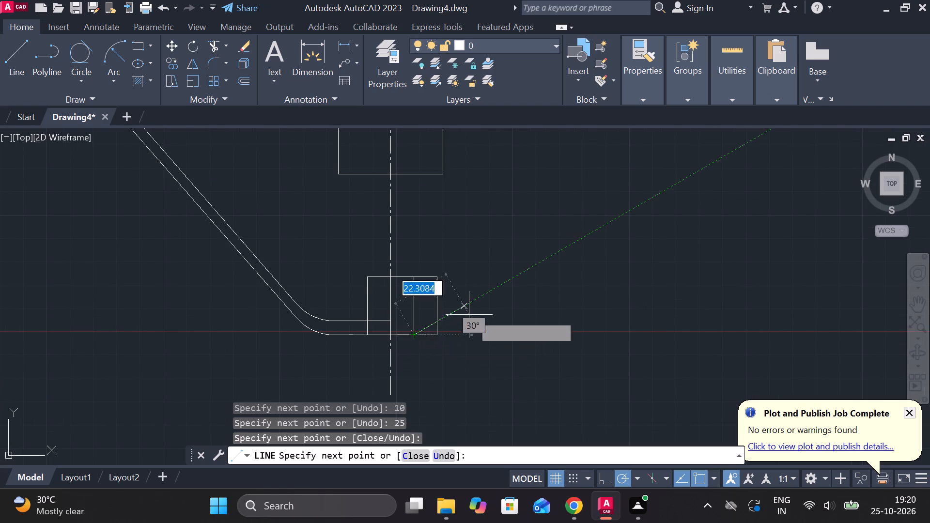
key(Escape)
From the base box's upper left corner, draw a line 10 left and a vertical about 27 down past the bottom edge.
key(l)
key(Return)
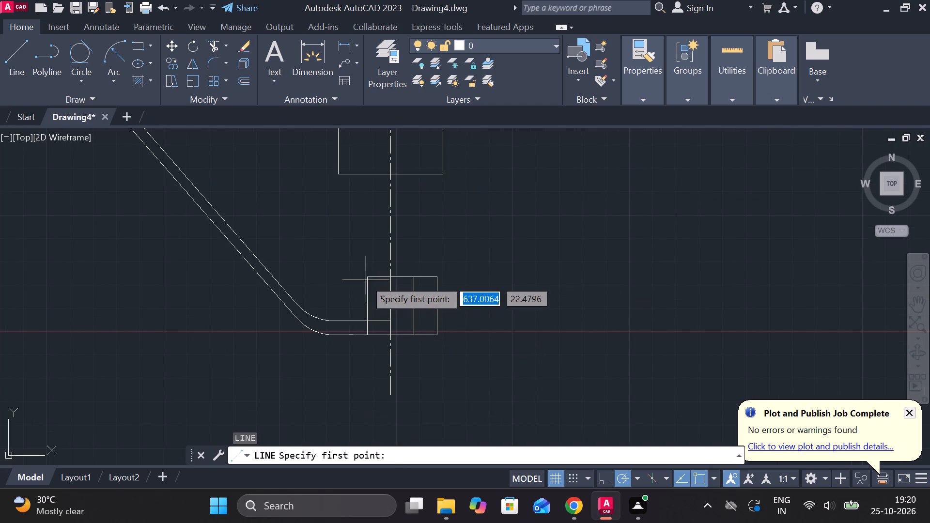
click(365, 279)
text(10)
key(Return)
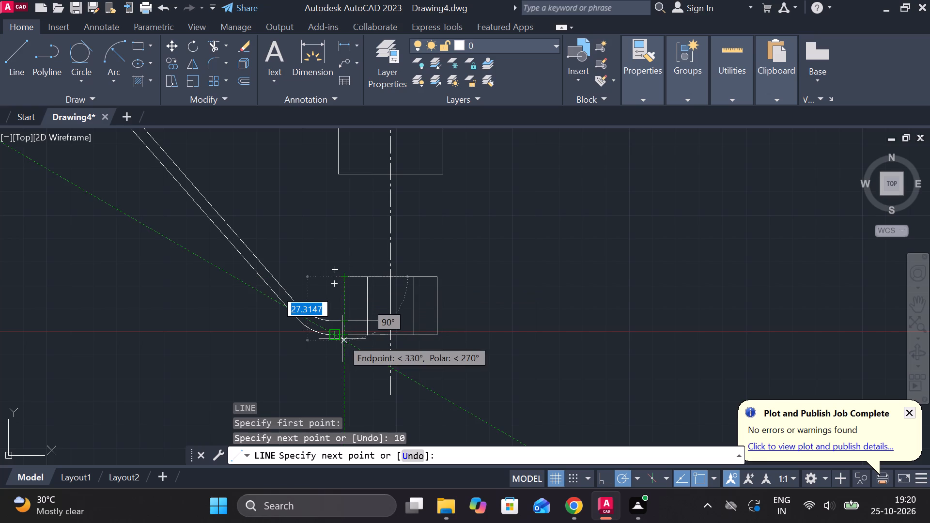
click(342, 338)
key(Escape)
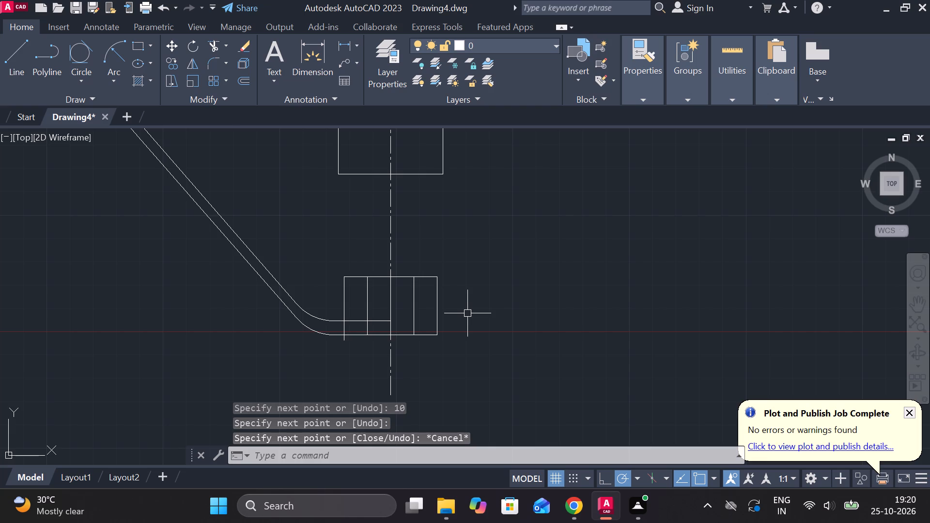
scroll(484, 317, down, 1)
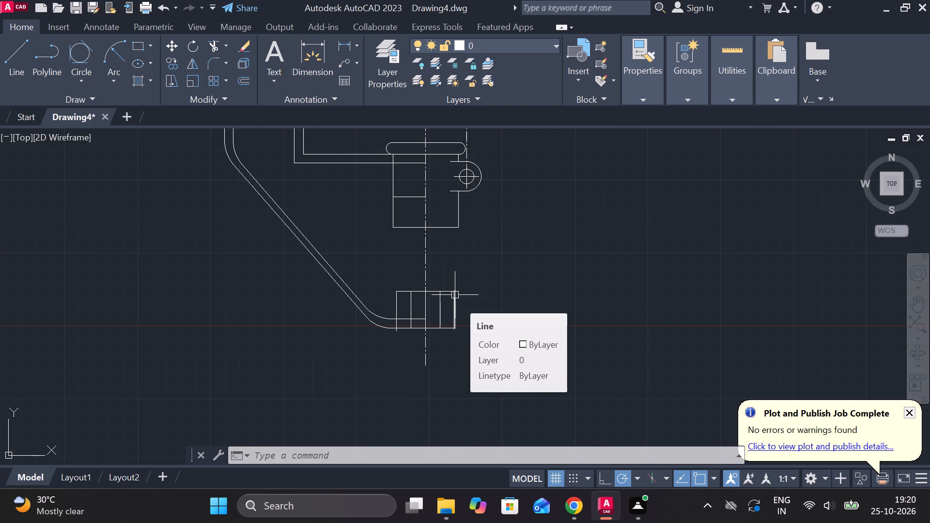
Undo the extra lines drawn outward from both sides of the base box.
key(Escape)
key(ctrl+z)
key(ctrl+z)
key(ctrl+z)
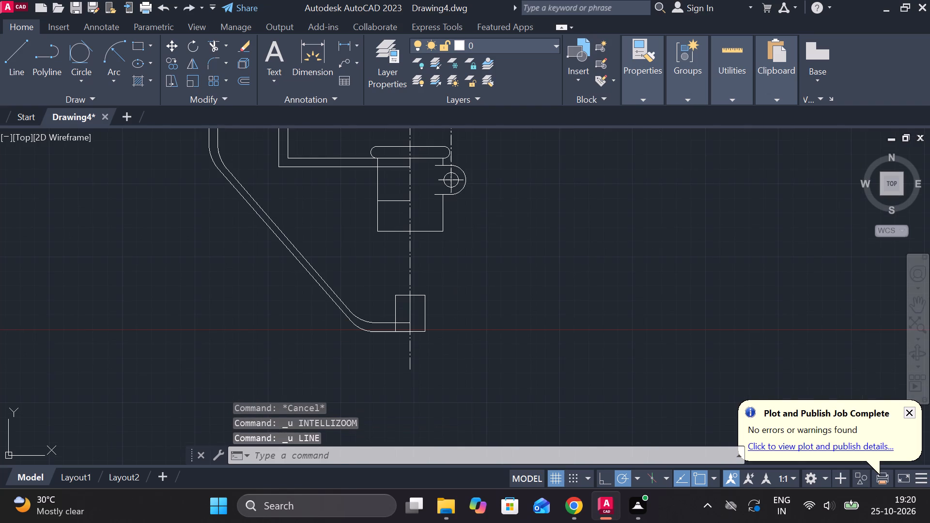
Fillet the outer and inner corners of the upper L-shaped arm with radius 12.
scroll(456, 294, down, 1)
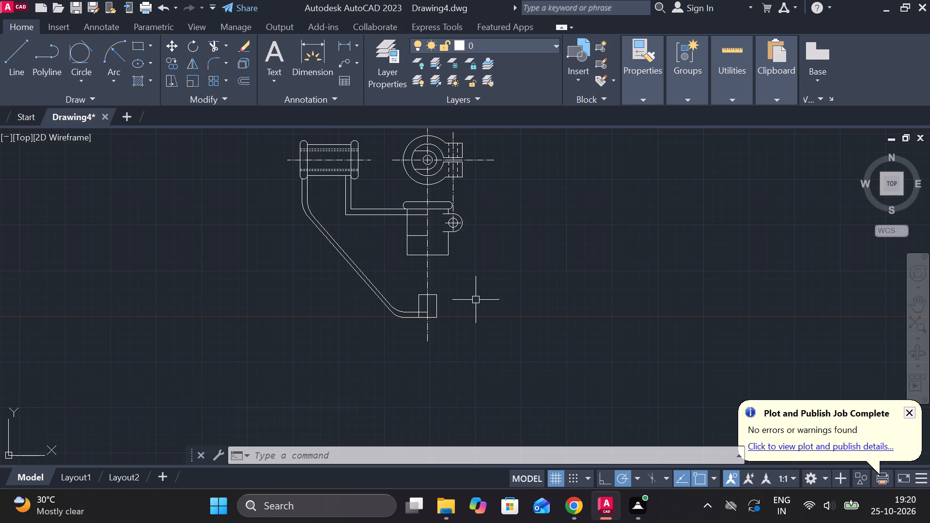
scroll(466, 240, up, 1)
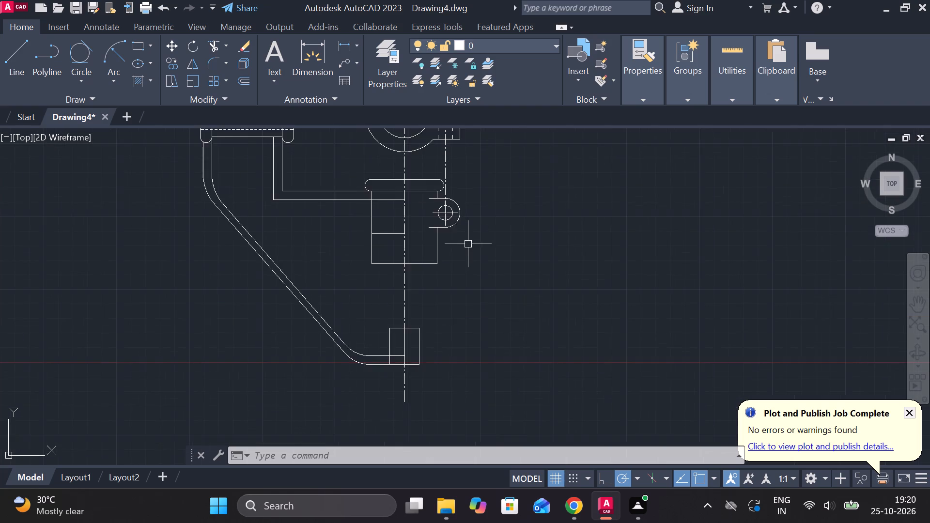
middle_drag(474, 258, 546, 379)
scroll(452, 328, up, 1)
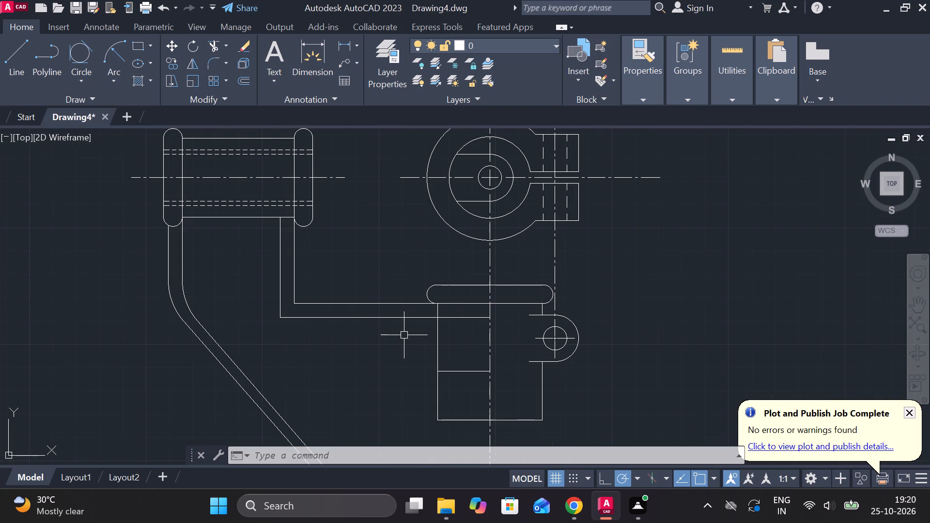
key(Escape)
text(F R)
key(space)
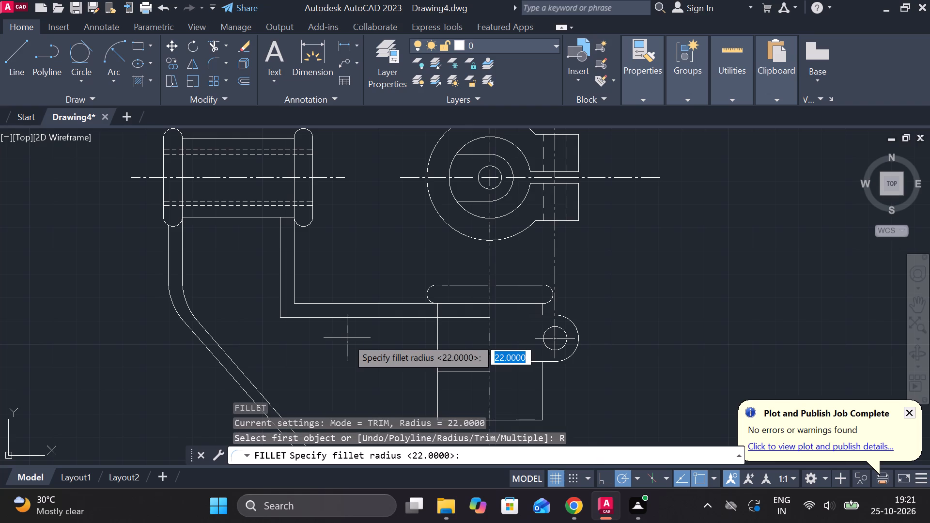
text(12)
key(space)
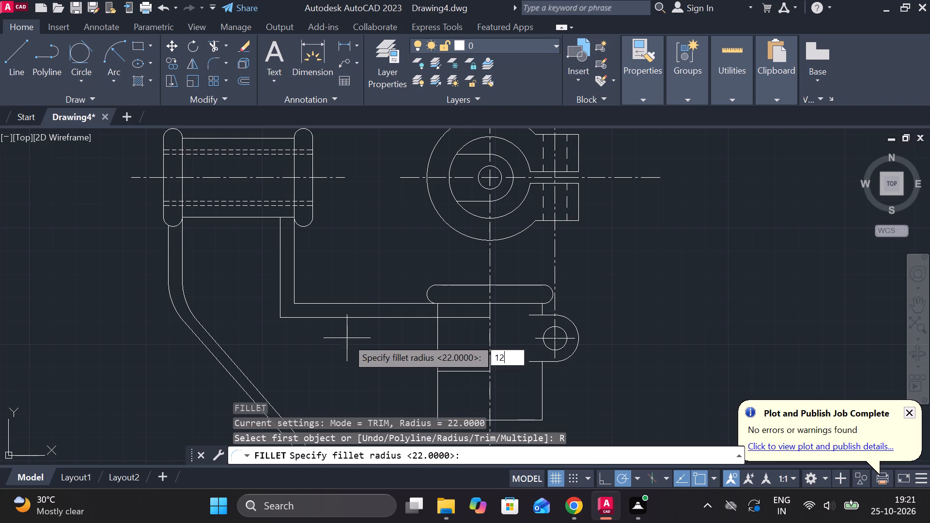
click(279, 299)
click(284, 318)
key(space)
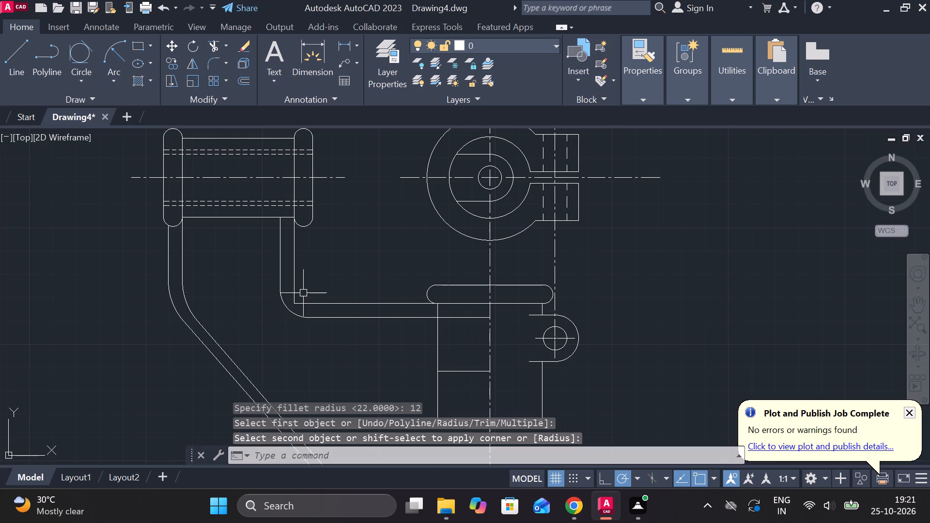
click(293, 266)
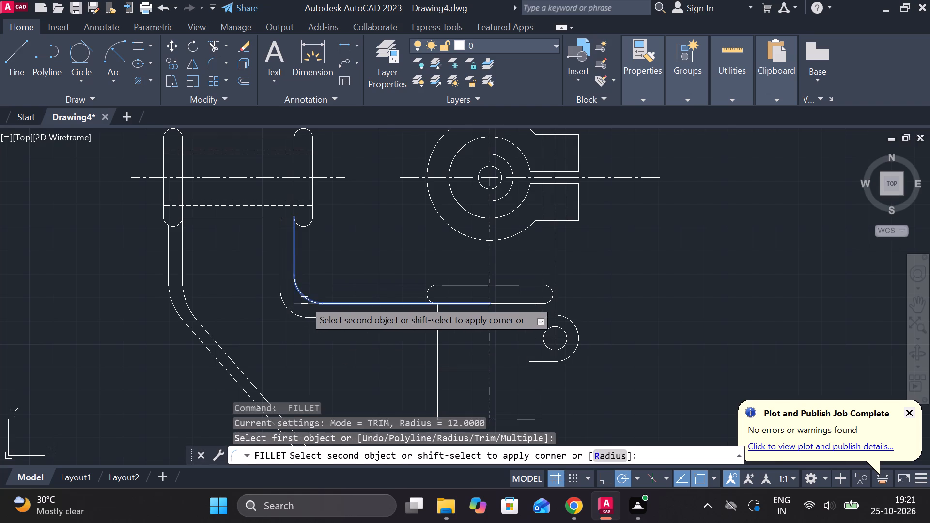
click(304, 300)
Draw two horizontal lines into the top view's outer ring, level with the cylinder's outermost dashed lines, the lower one about 58 long.
scroll(472, 347, down, 1)
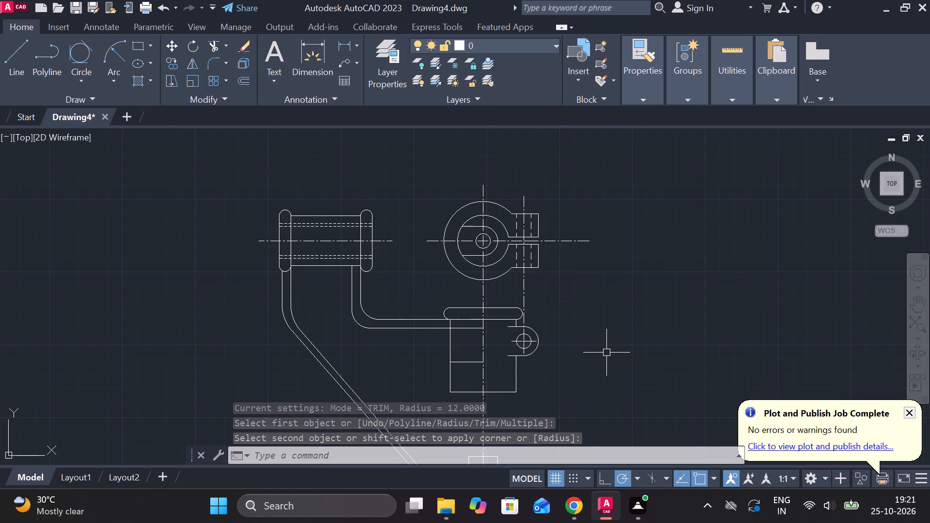
scroll(442, 222, up, 2)
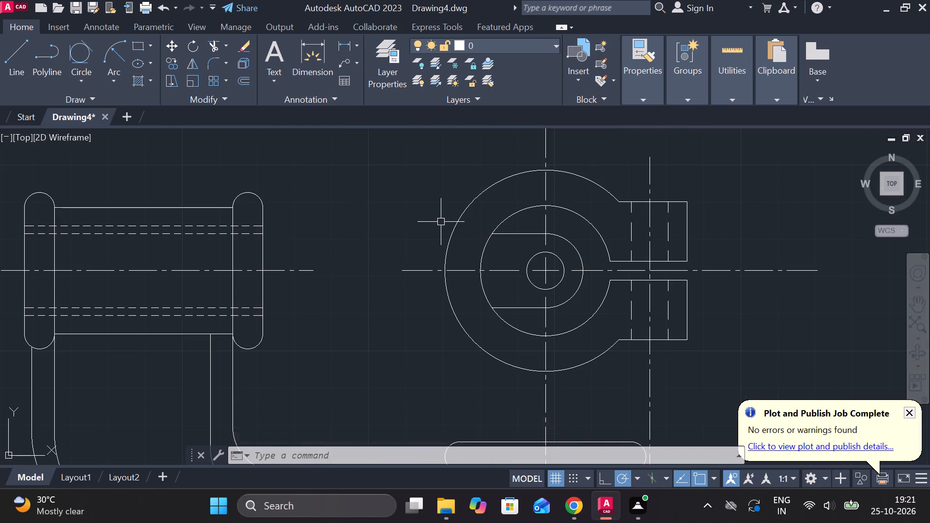
key(l)
key(Return)
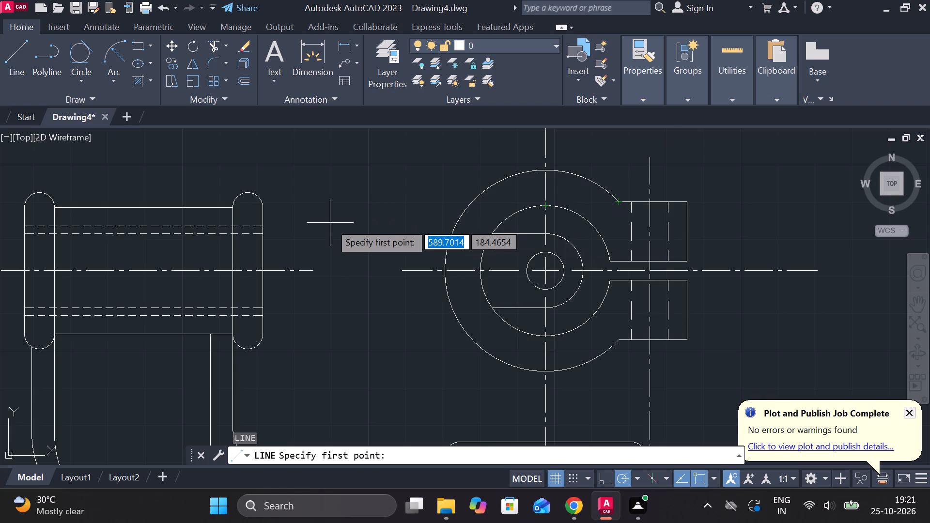
key(Escape)
key(l)
key(Return)
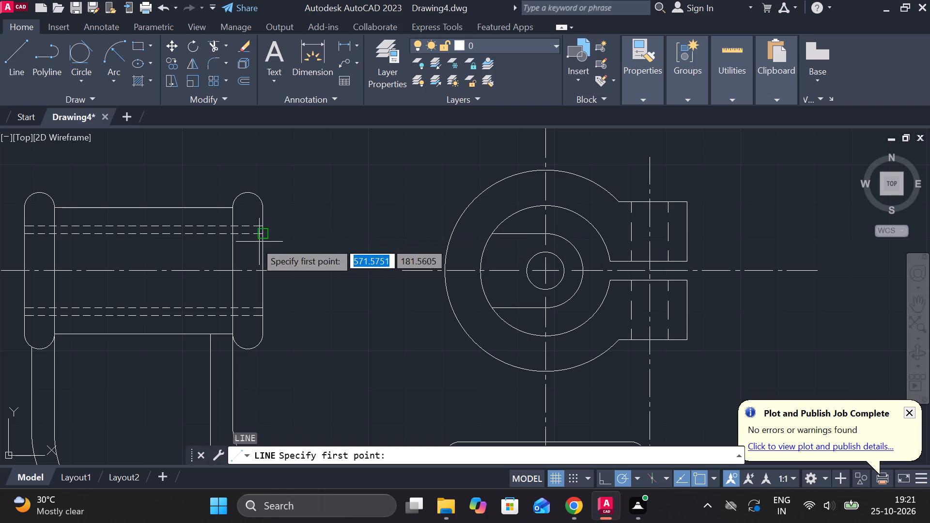
click(299, 223)
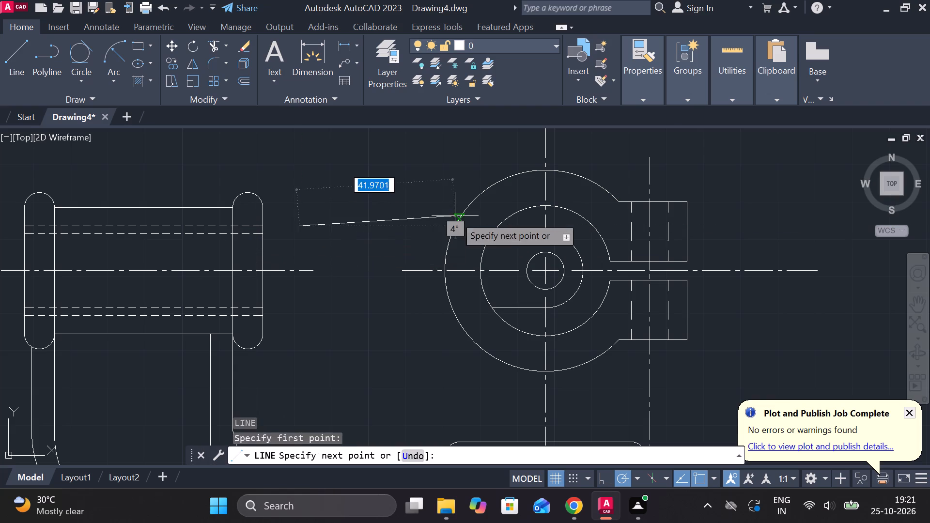
click(477, 229)
key(Escape)
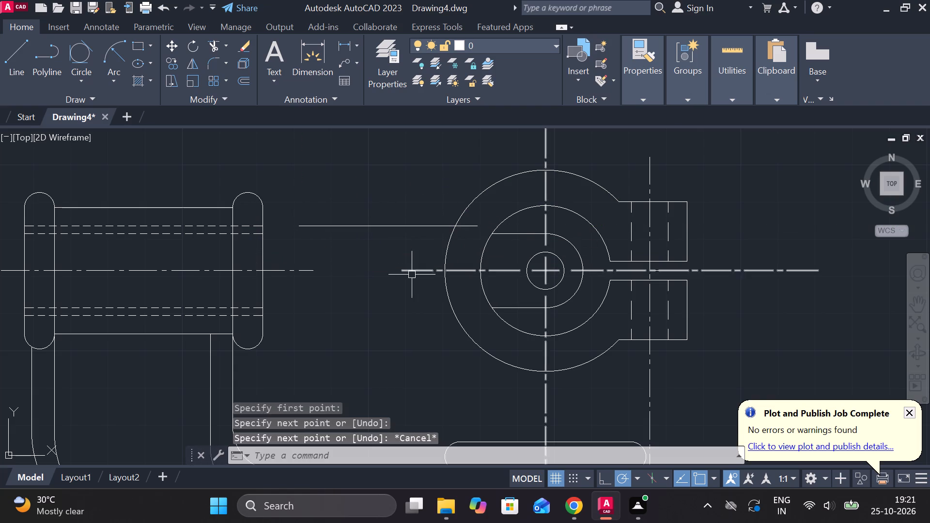
key(space)
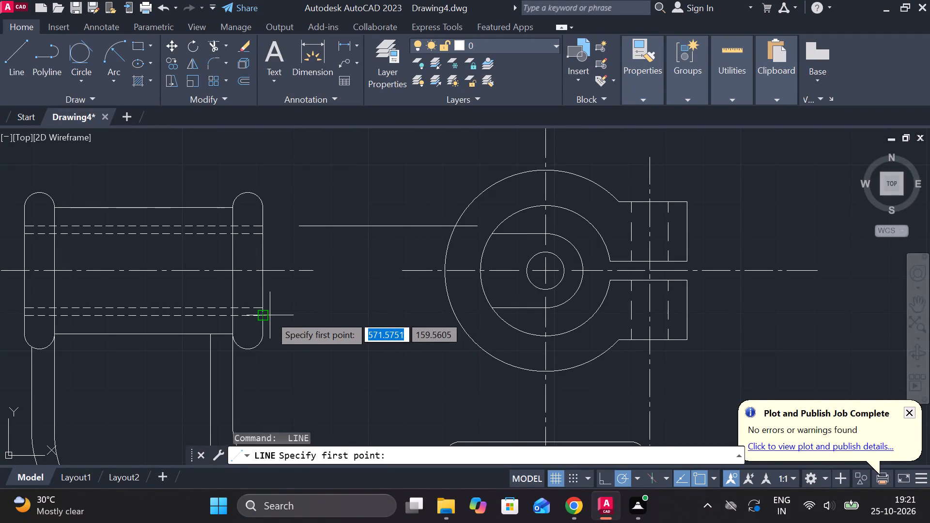
click(270, 315)
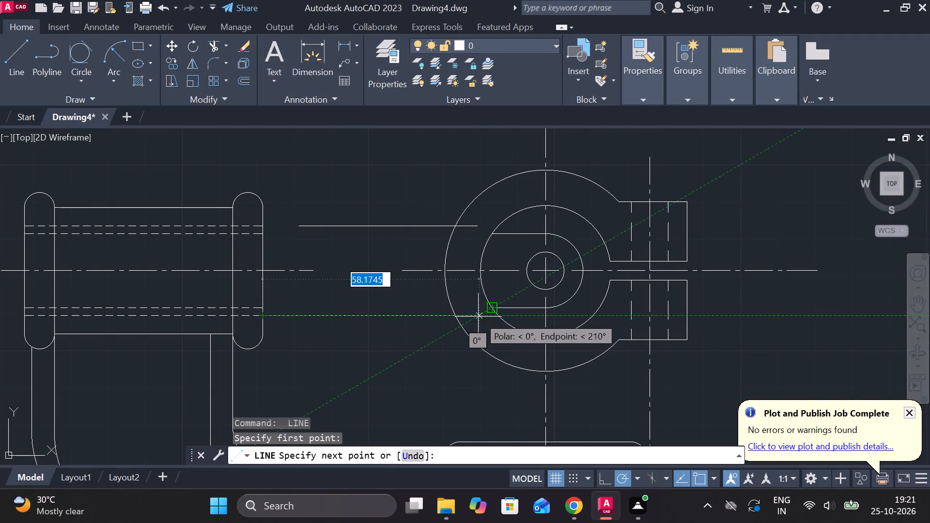
click(478, 317)
key(Escape)
Trim the ends of both new horizontal lines that lie inside the top view's outer circle.
text(TR)
key(space)
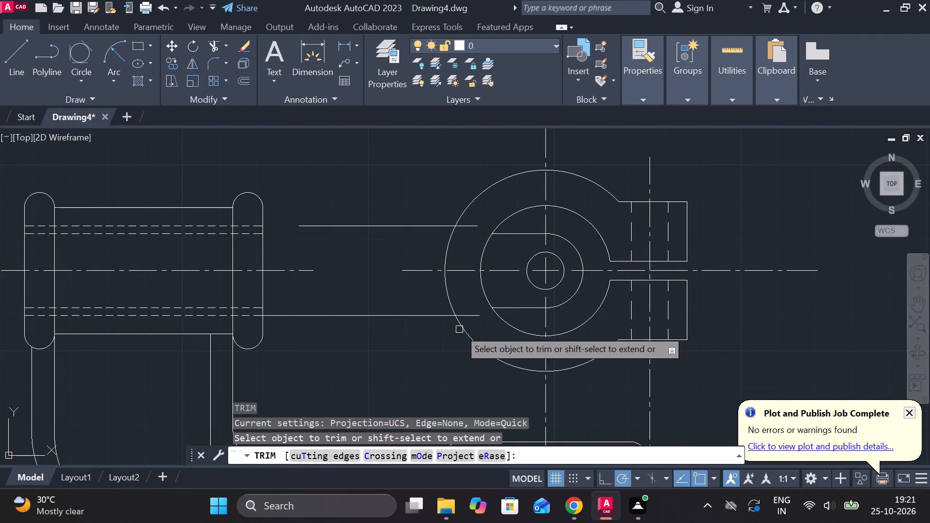
click(463, 315)
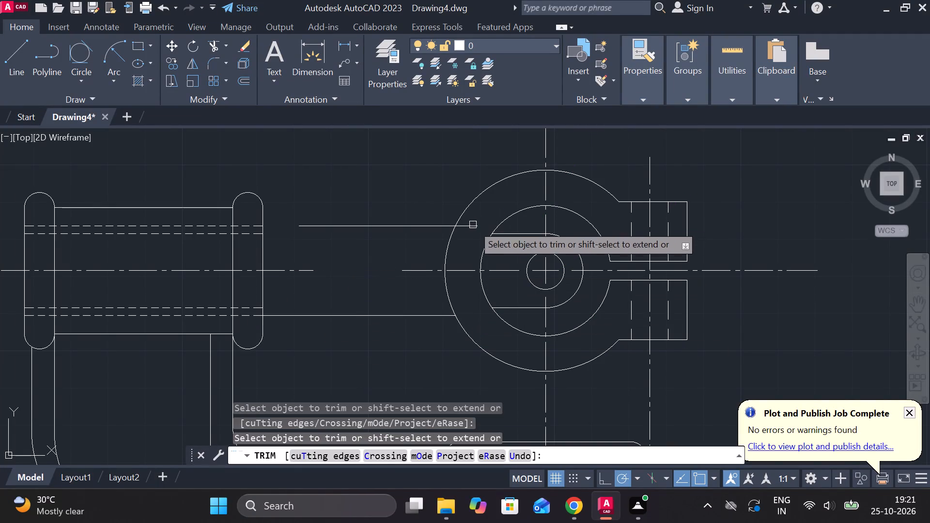
click(470, 227)
key(Escape)
Draw a wavy spline break line from the upper to the lower horizontal, between the cylinder and the ring.
text(SPL)
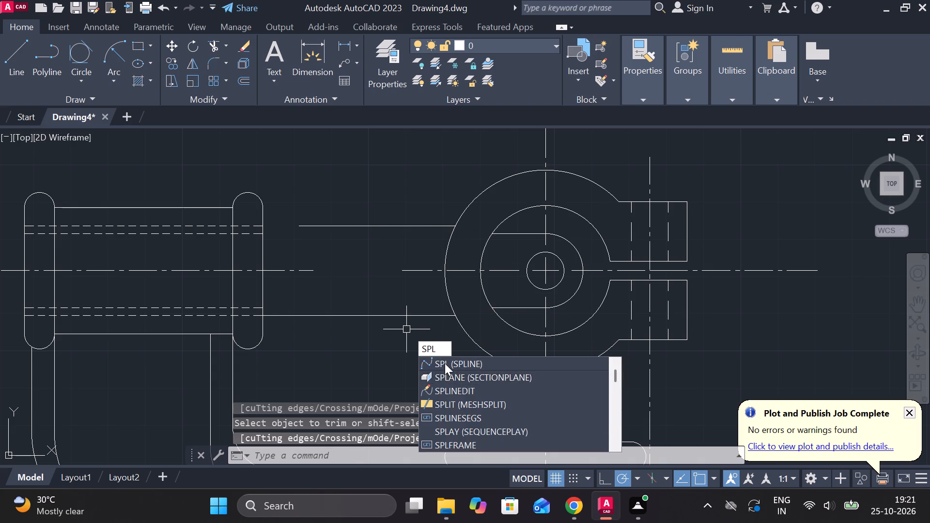
click(445, 363)
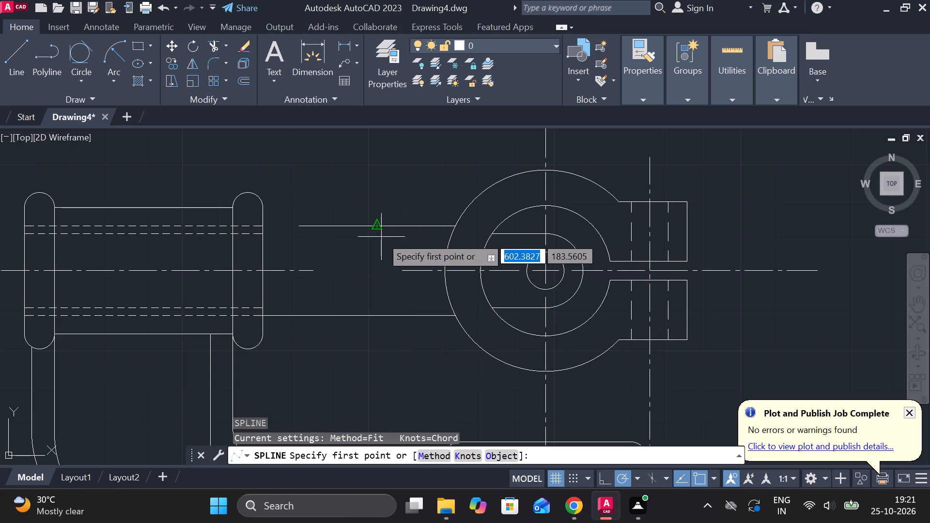
click(391, 231)
click(387, 247)
click(382, 253)
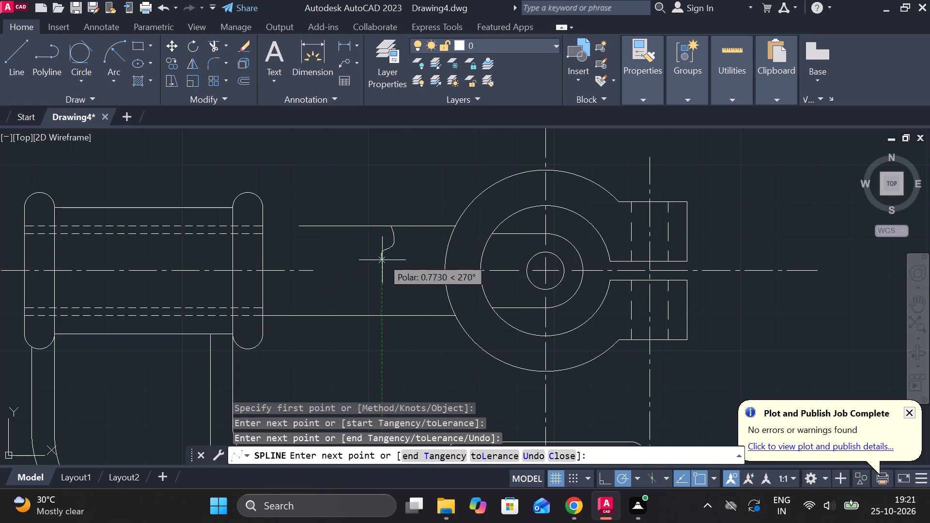
click(384, 285)
click(389, 302)
click(388, 314)
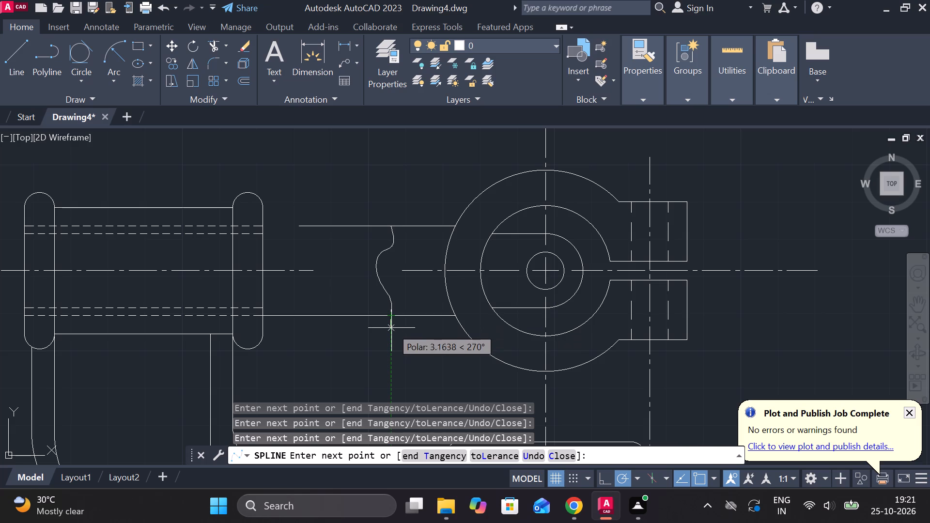
key(Return)
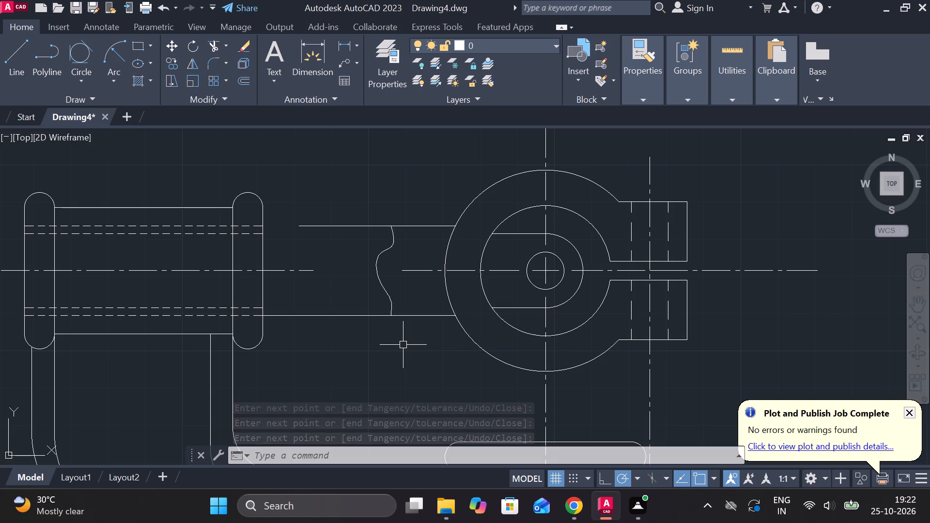
Trim both horizontal lines to the left of the spline break line.
key(Escape)
text(TR)
key(space)
click(297, 315)
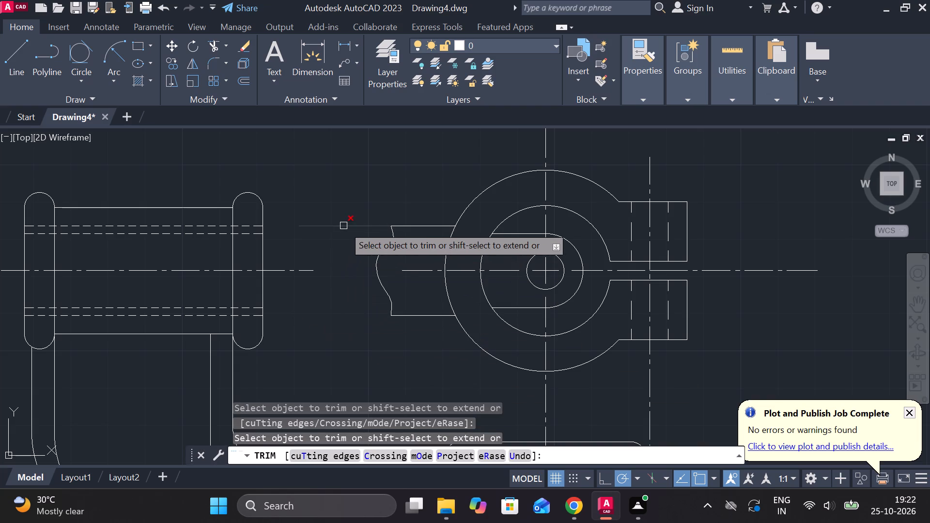
click(343, 226)
scroll(364, 349, down, 2)
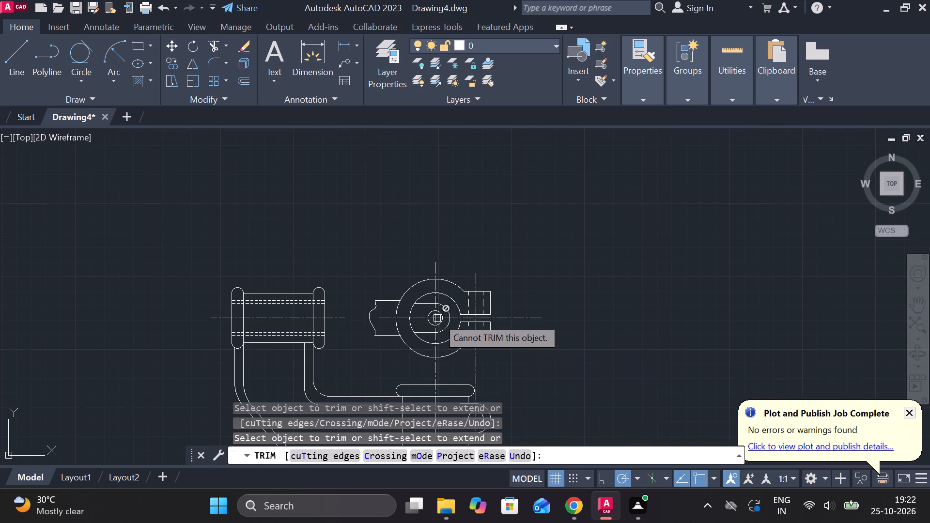
scroll(386, 312, up, 1)
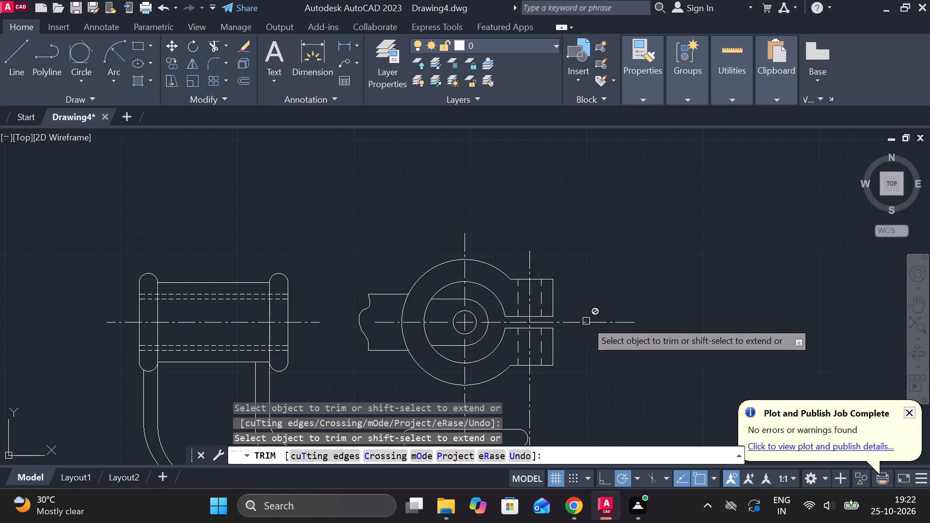
scroll(586, 321, down, 1)
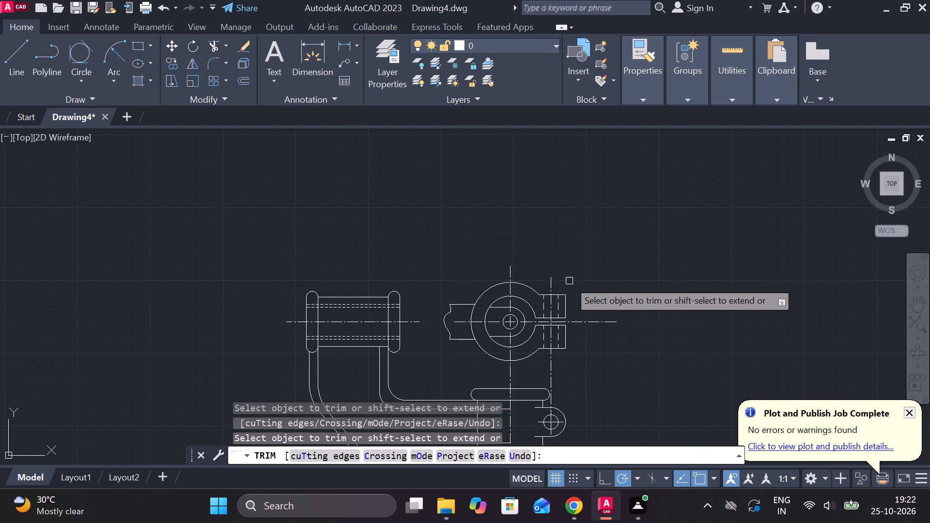
middle_drag(569, 320, 524, 203)
key(Escape)
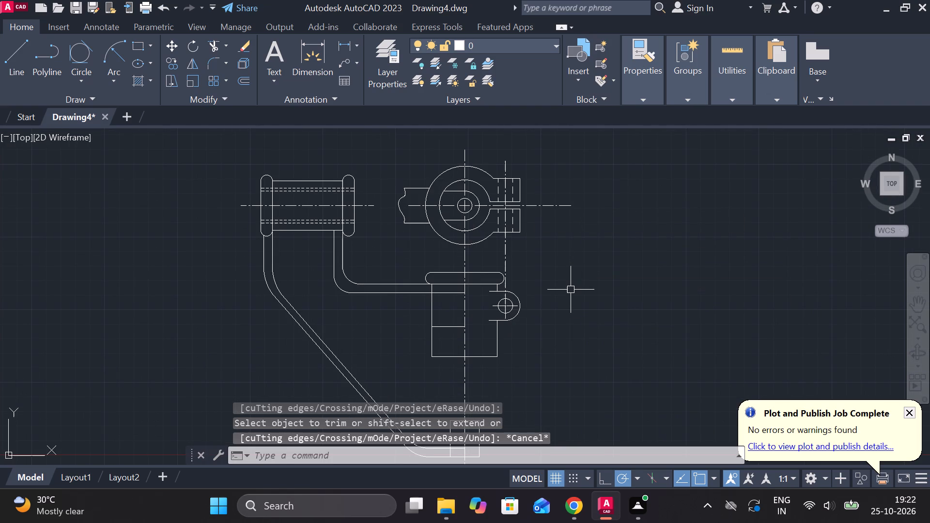
Draw a short vertical line across the upper arm's horizontal section, between its two edges.
scroll(372, 290, up, 2)
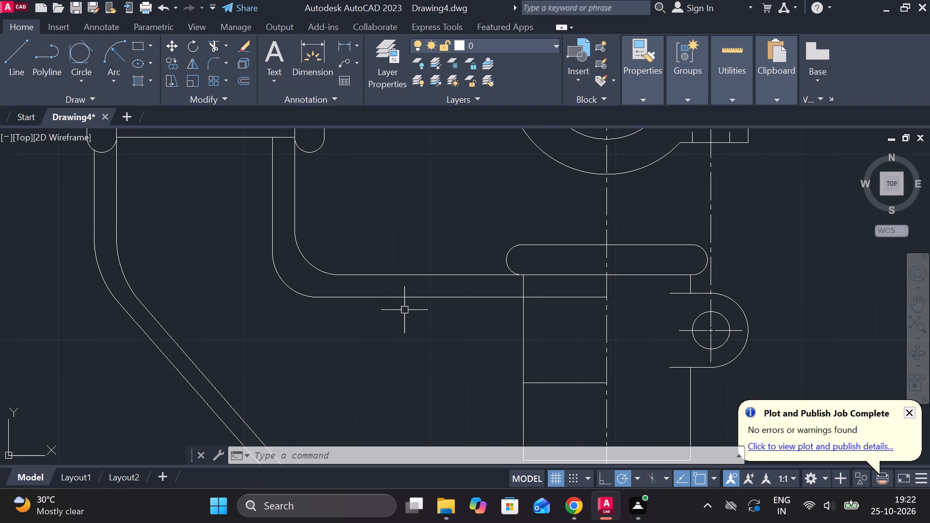
scroll(404, 310, down, 1)
key(l)
key(Return)
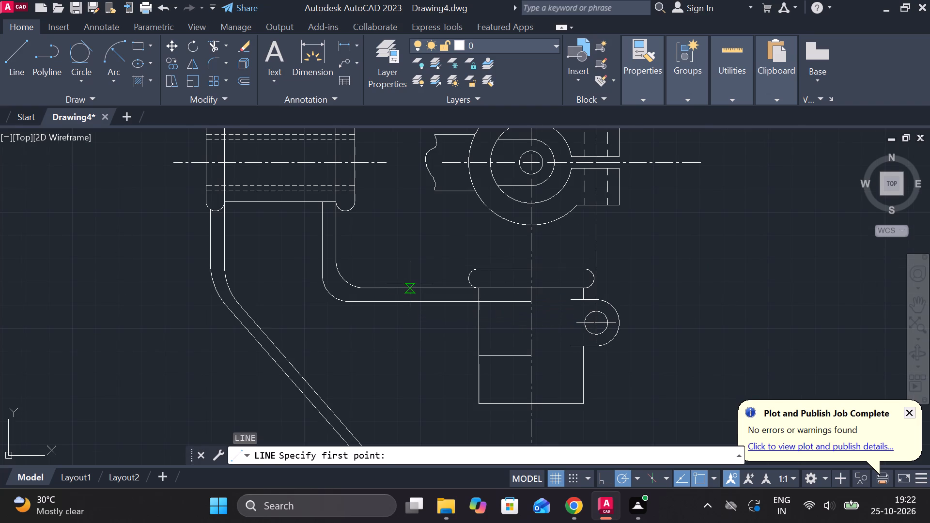
click(410, 284)
click(409, 299)
scroll(412, 308, up, 2)
key(Escape)
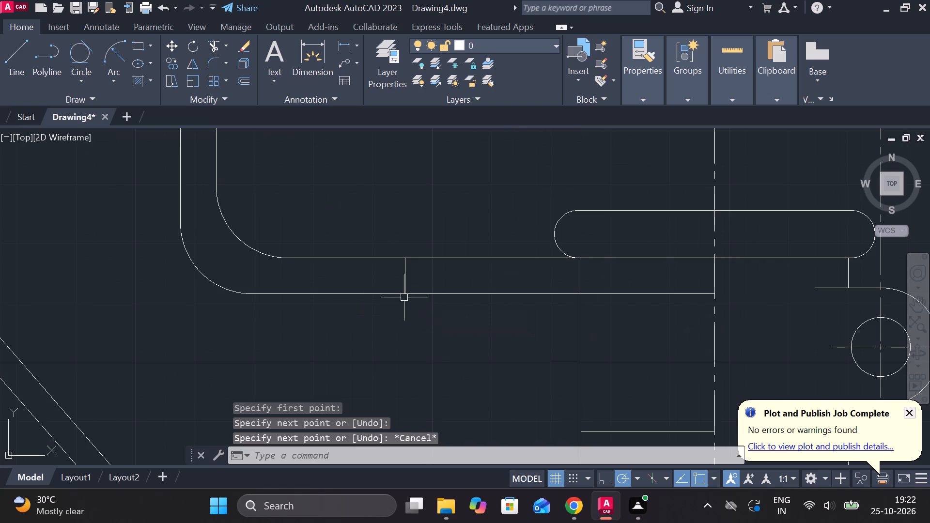
Offset the short vertical line across the upper arm's horizontal section by 15 to each side.
click(403, 278)
key(o)
key(Return)
key(Return)
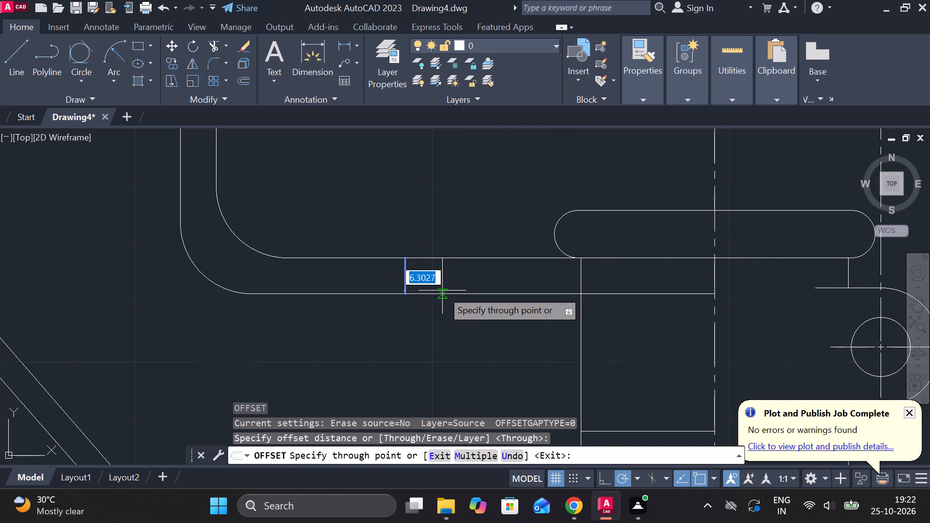
key(1)
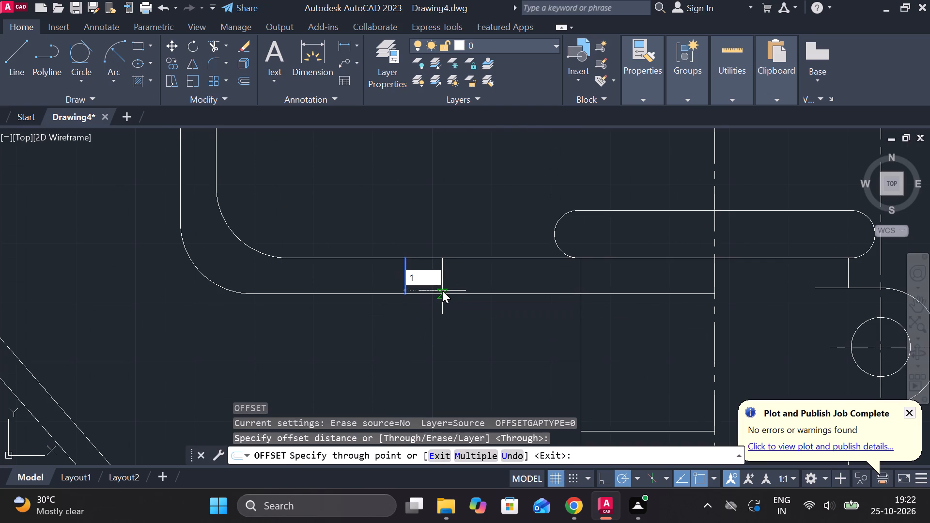
key(5)
key(Return)
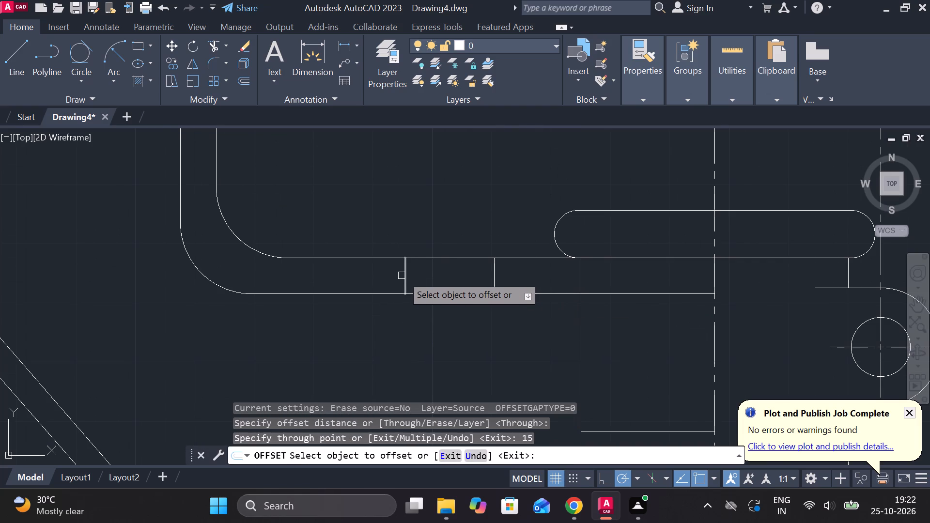
click(402, 274)
text(15)
key(space)
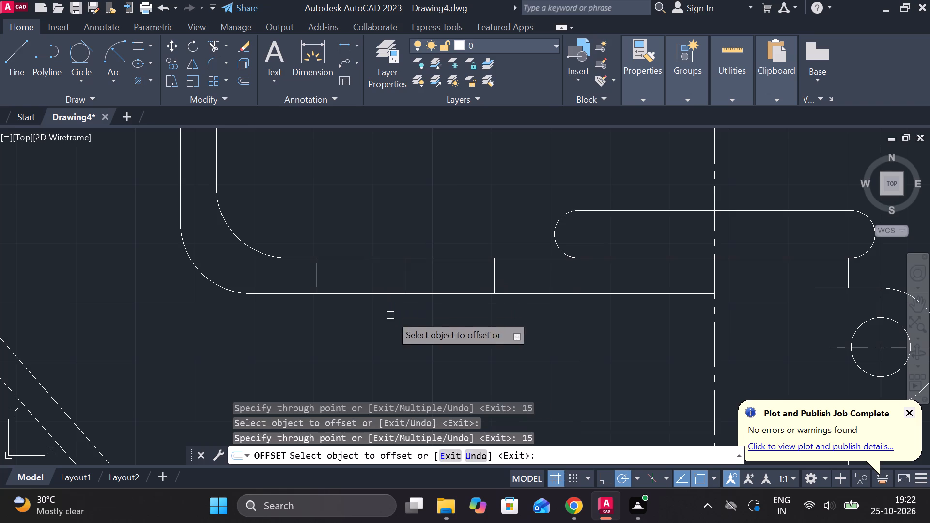
key(Escape)
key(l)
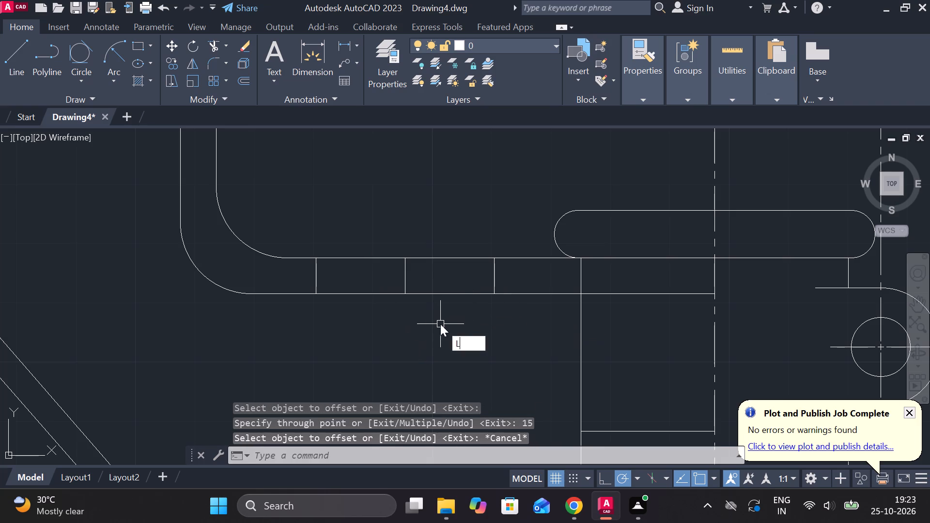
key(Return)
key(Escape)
Offset the same middle vertical line by 3 to each side.
click(406, 284)
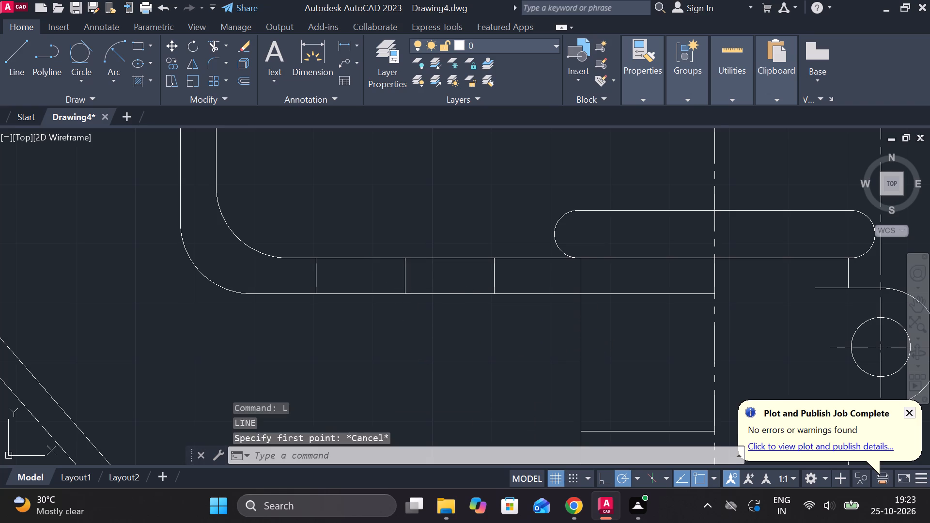
key(o)
key(Return)
key(Return)
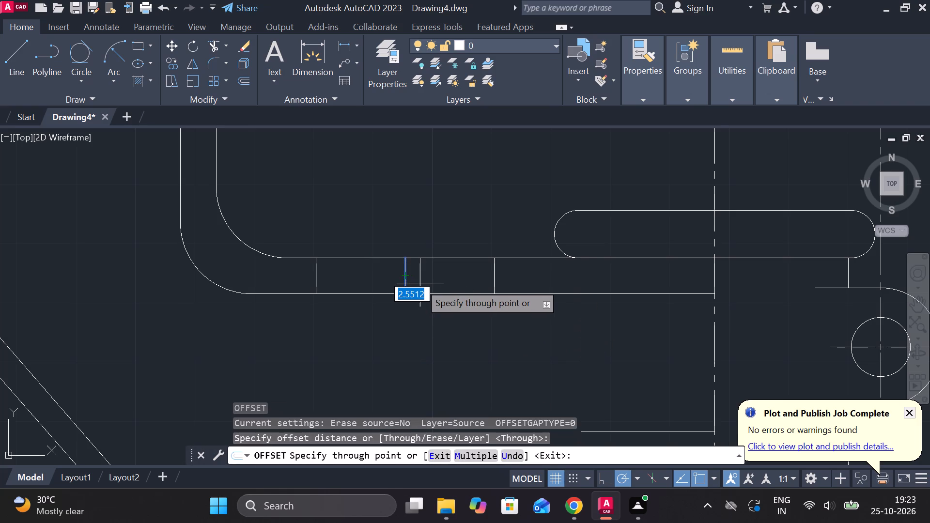
text(3)
key(space)
click(406, 278)
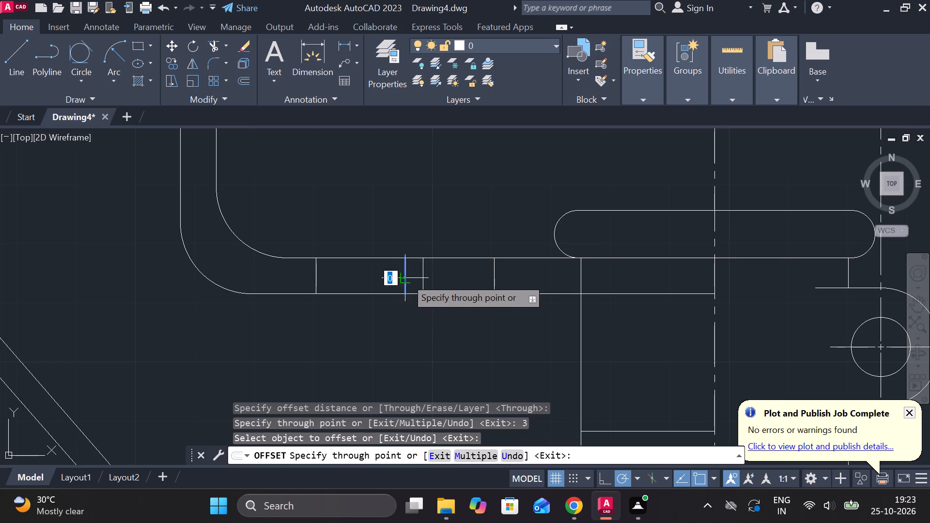
key(3)
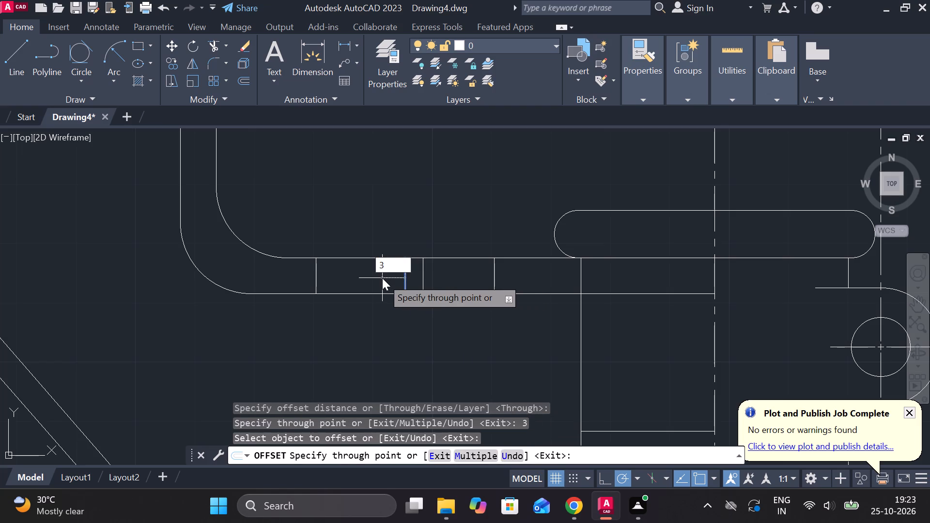
key(space)
key(Escape)
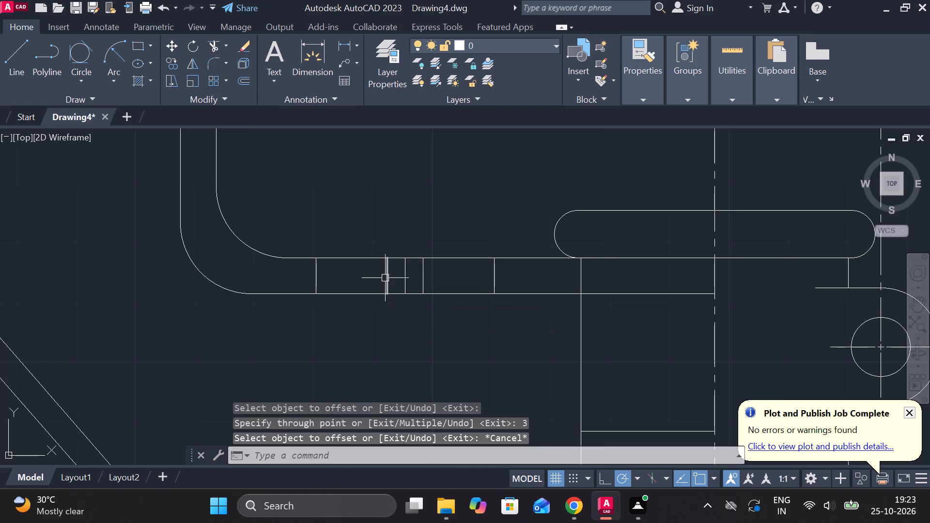
Stretch the lower ends of the two inner offset lines about 9.4 units below the arm's lower edge, ending level.
click(385, 278)
click(387, 294)
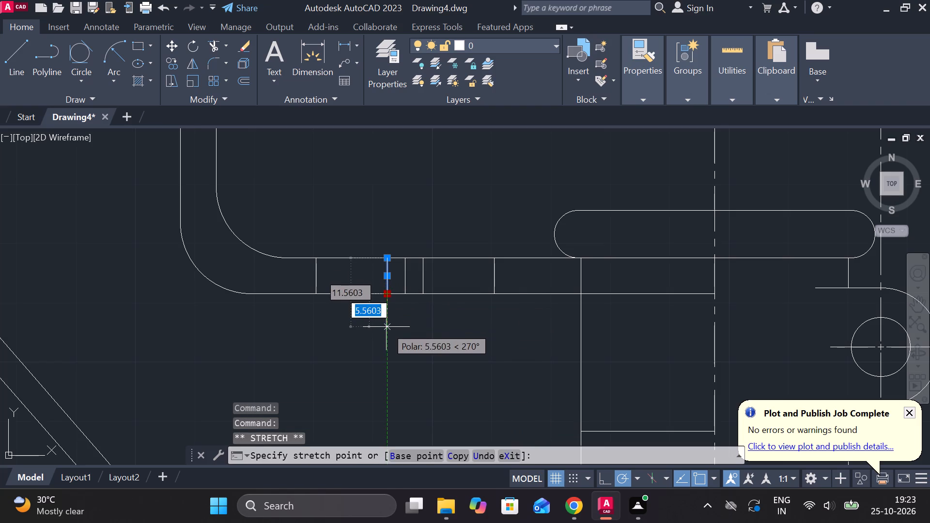
scroll(386, 328, down, 2)
scroll(386, 334, up, 2)
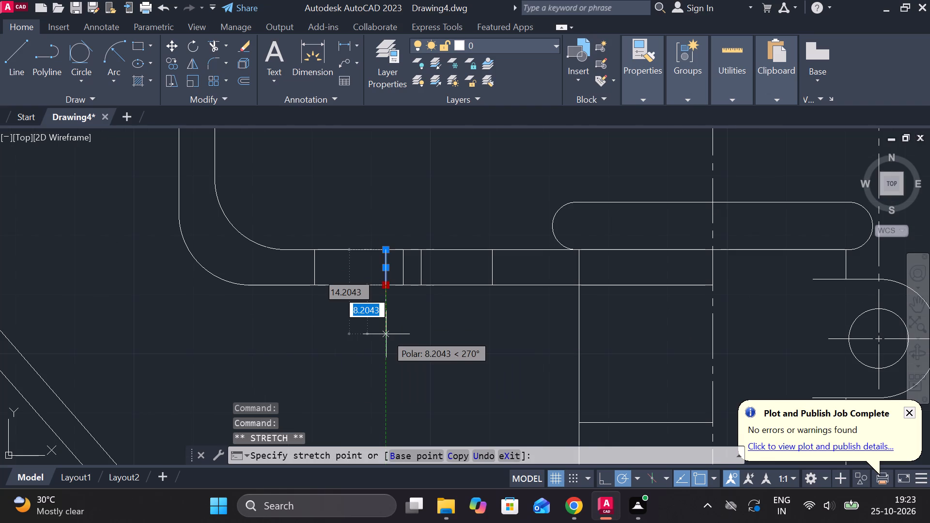
click(385, 341)
key(Escape)
click(420, 264)
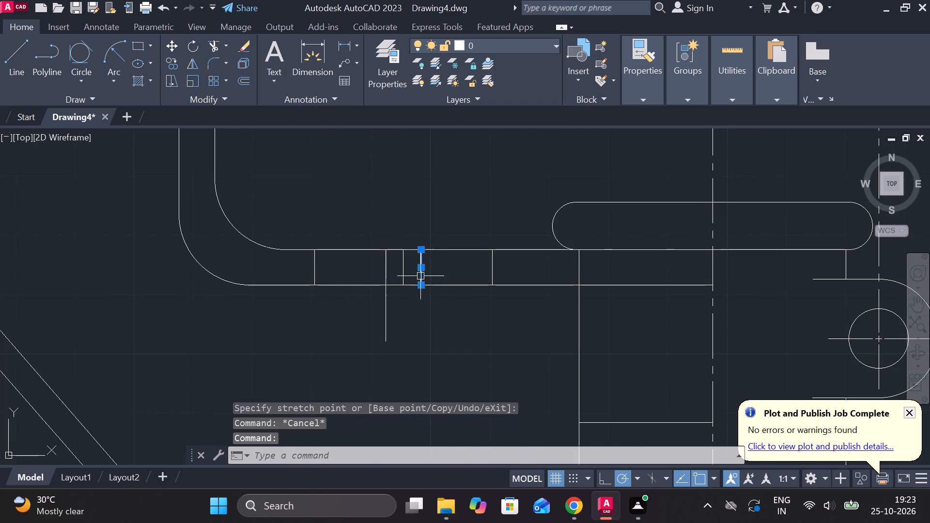
click(420, 285)
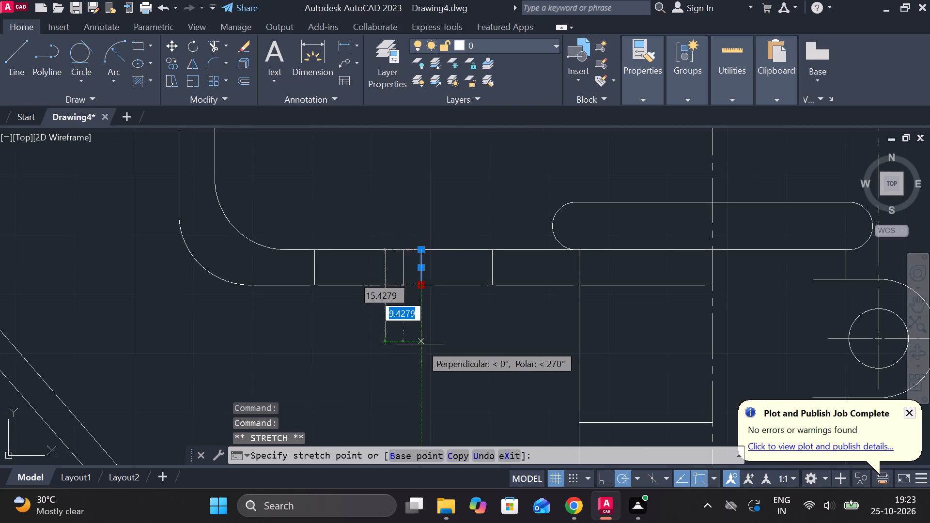
click(422, 344)
key(Escape)
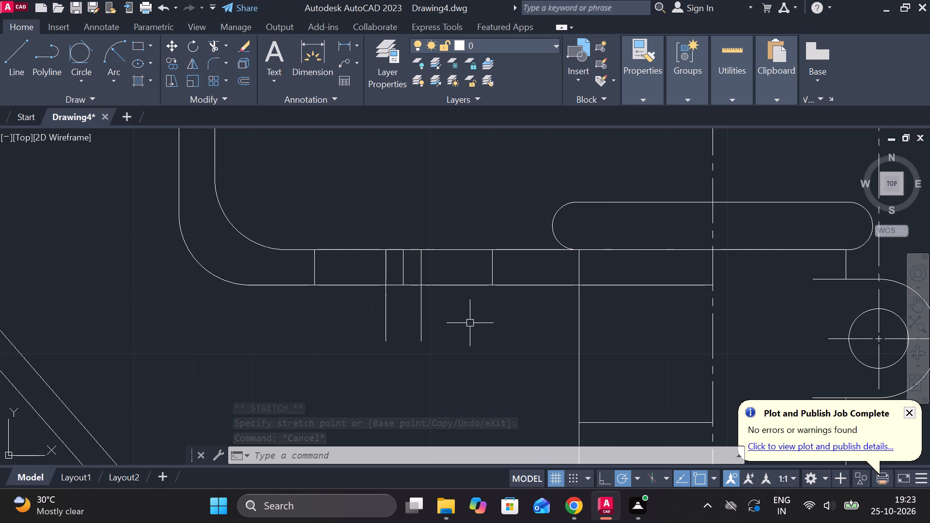
key(Escape)
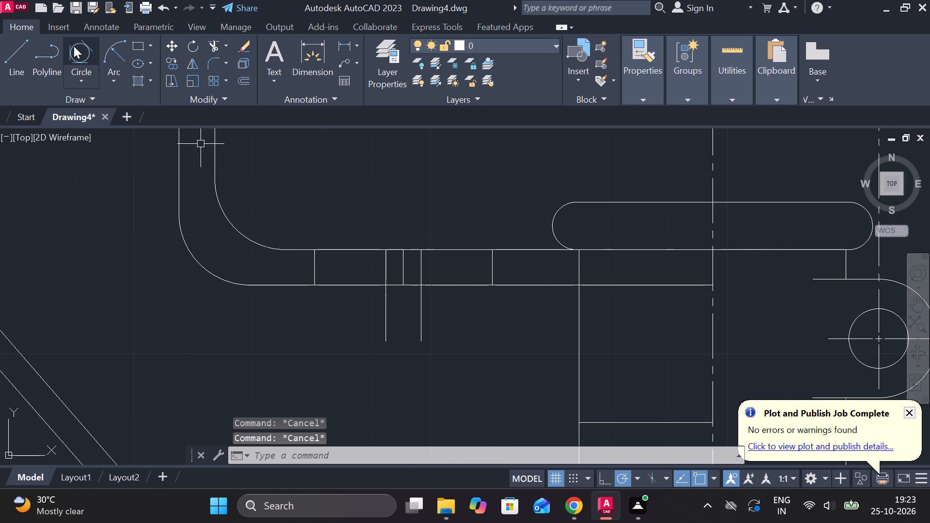
Draw two circles between the outer offset lines, each tangent to both arm edges and to its nearest outer line.
click(74, 45)
scroll(362, 305, up, 1)
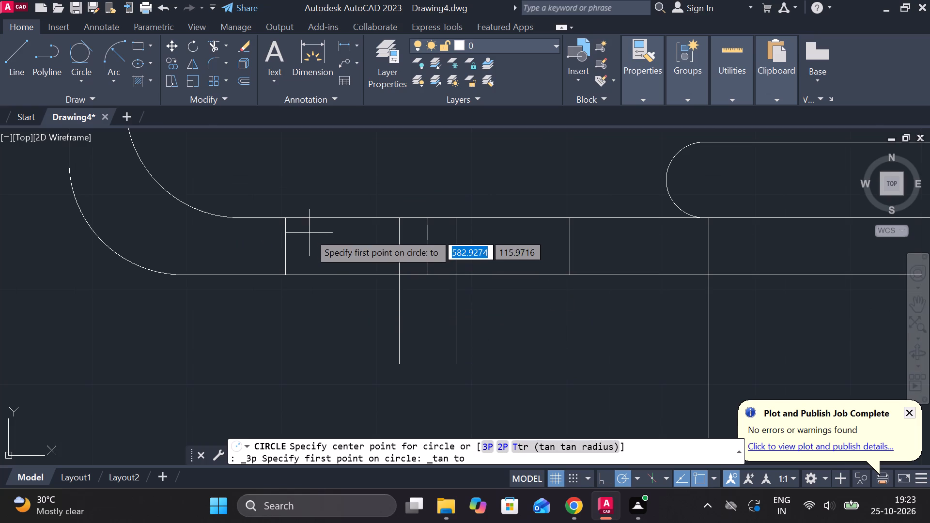
click(310, 216)
click(281, 243)
click(296, 275)
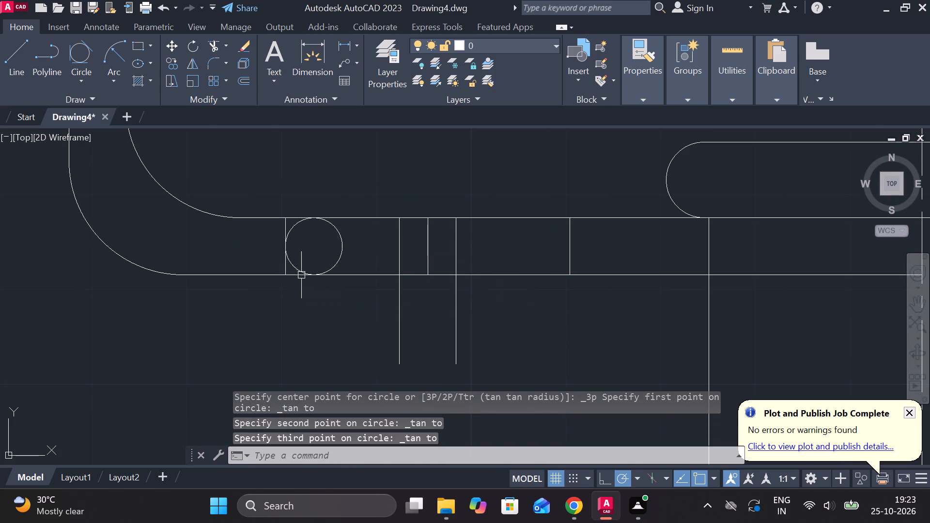
click(73, 54)
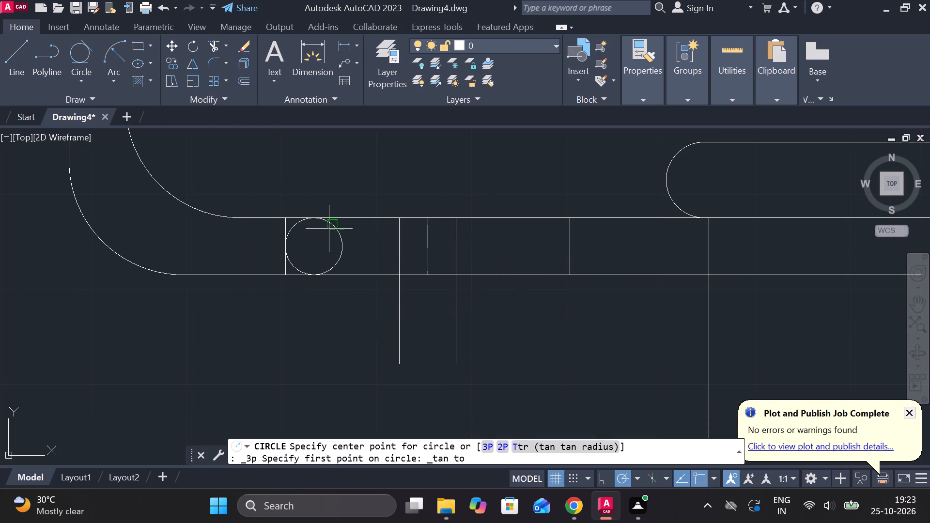
click(532, 218)
click(567, 247)
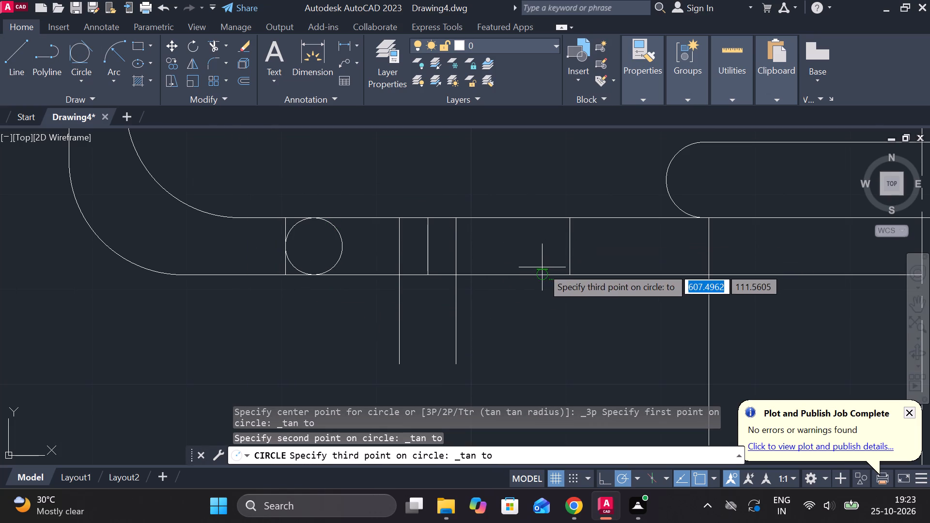
click(542, 267)
Trim away the circles' inward-facing halves and remove both outer vertical lines, leaving the slot's rounded ends.
text(TR)
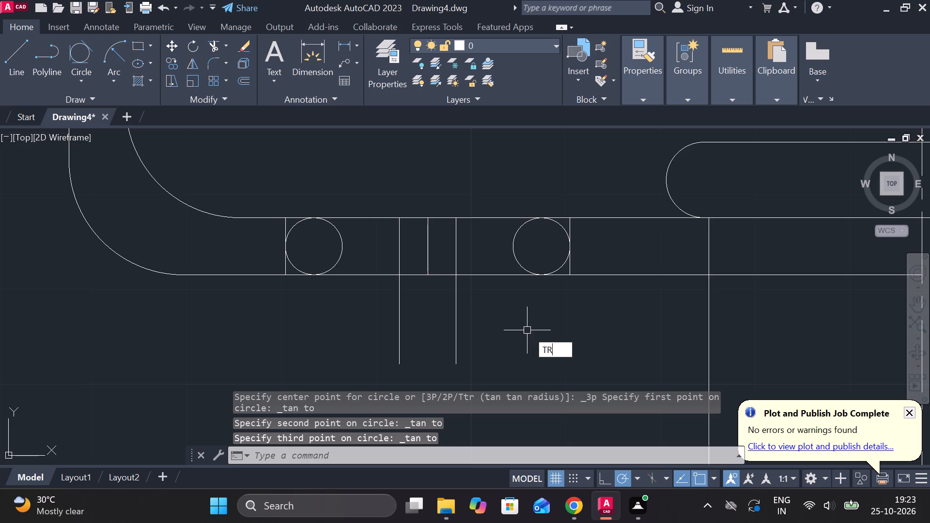
key(space)
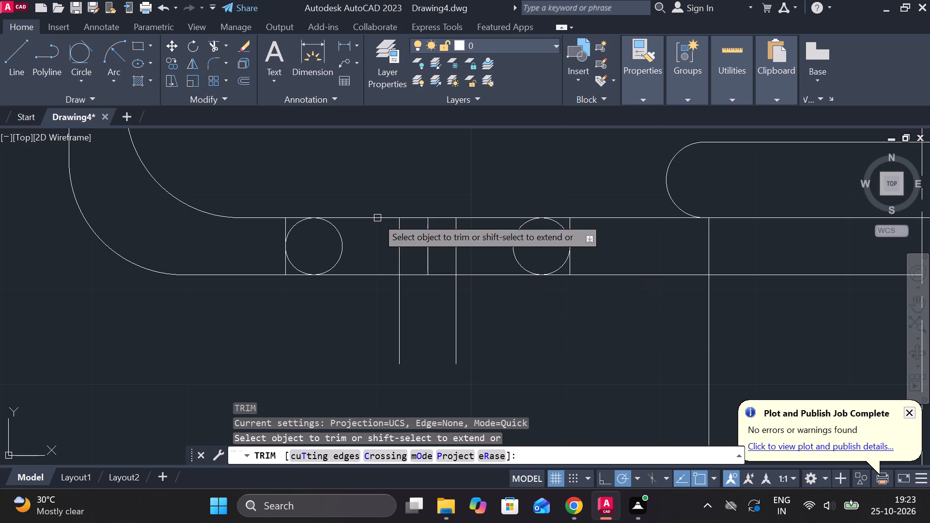
scroll(375, 216, up, 2)
scroll(357, 239, down, 1)
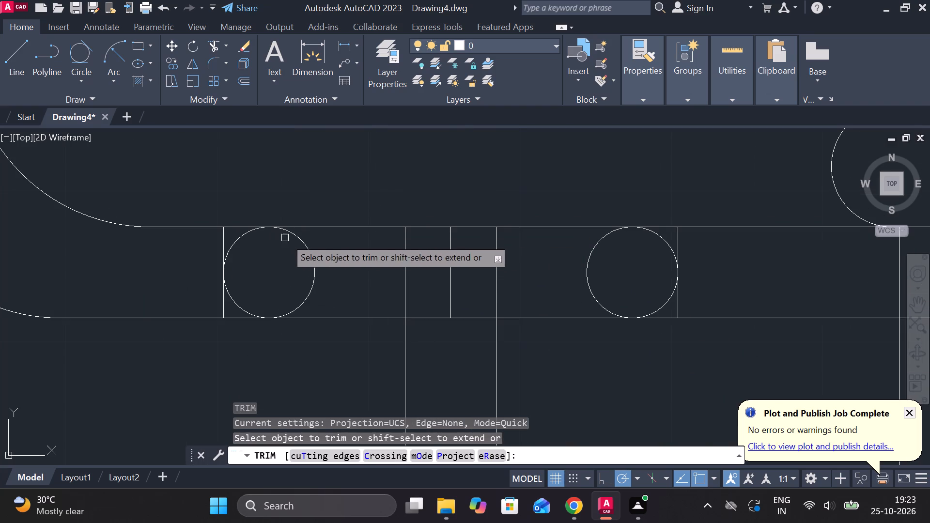
click(321, 270)
click(300, 269)
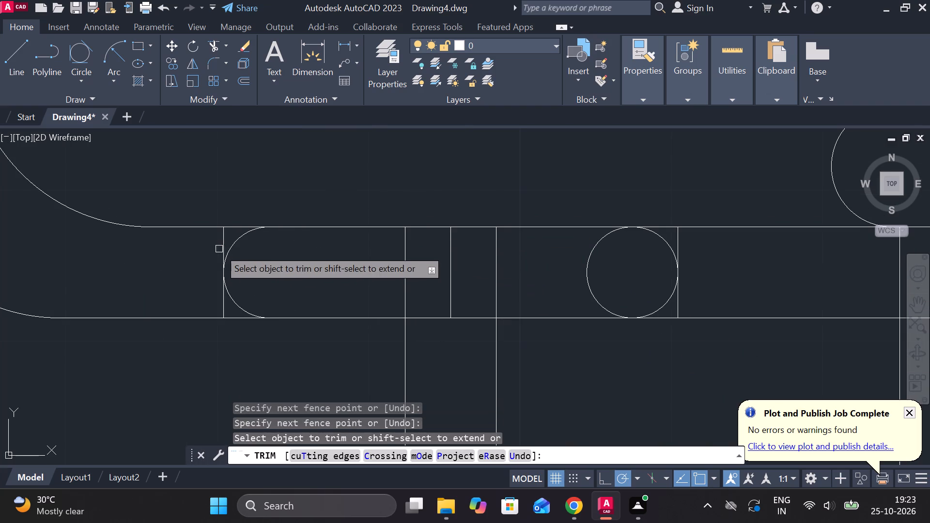
click(225, 238)
click(221, 302)
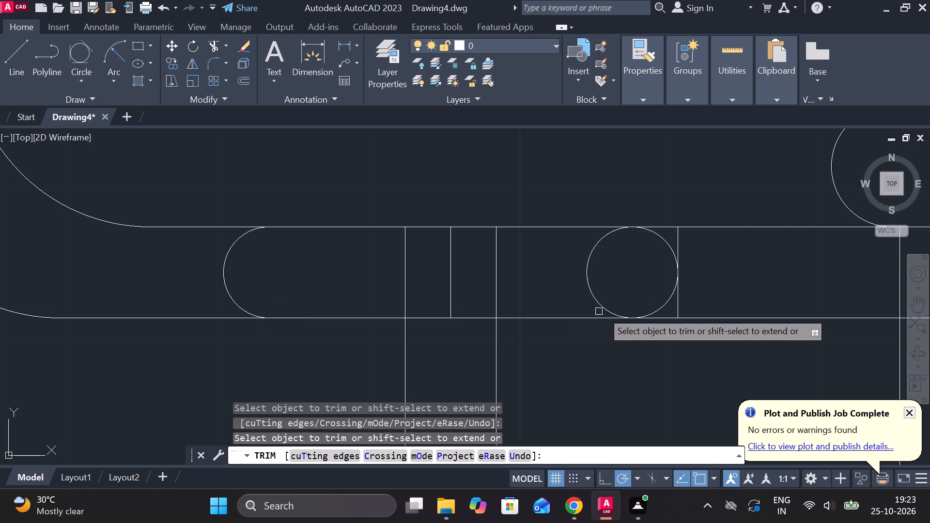
drag(648, 267, 587, 265)
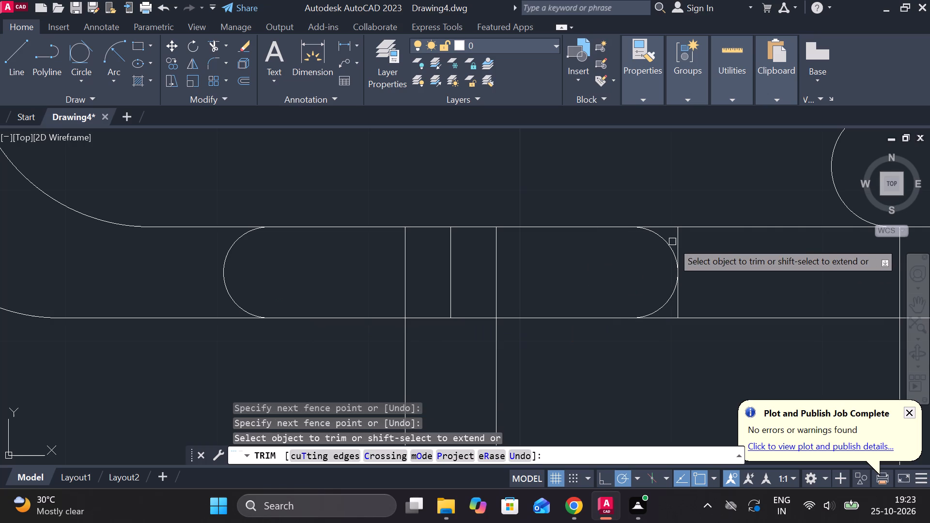
click(682, 234)
click(678, 238)
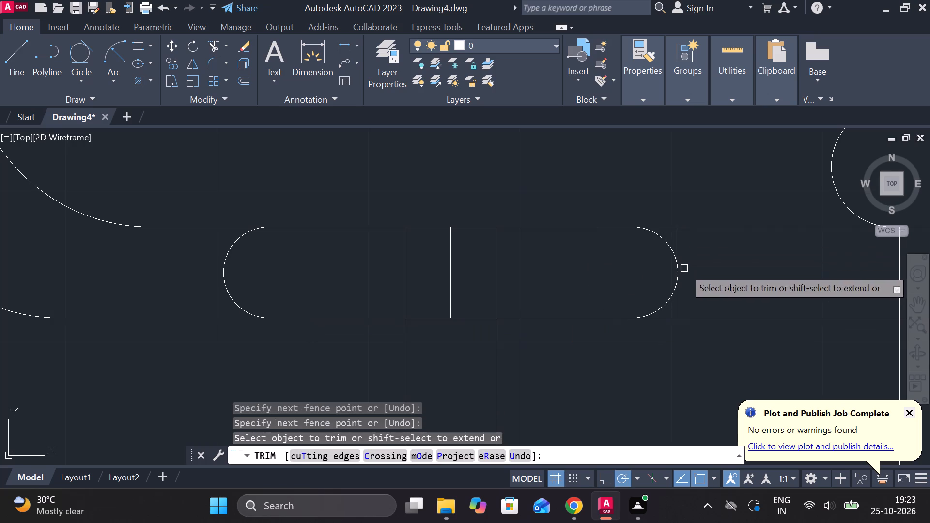
click(681, 299)
click(676, 243)
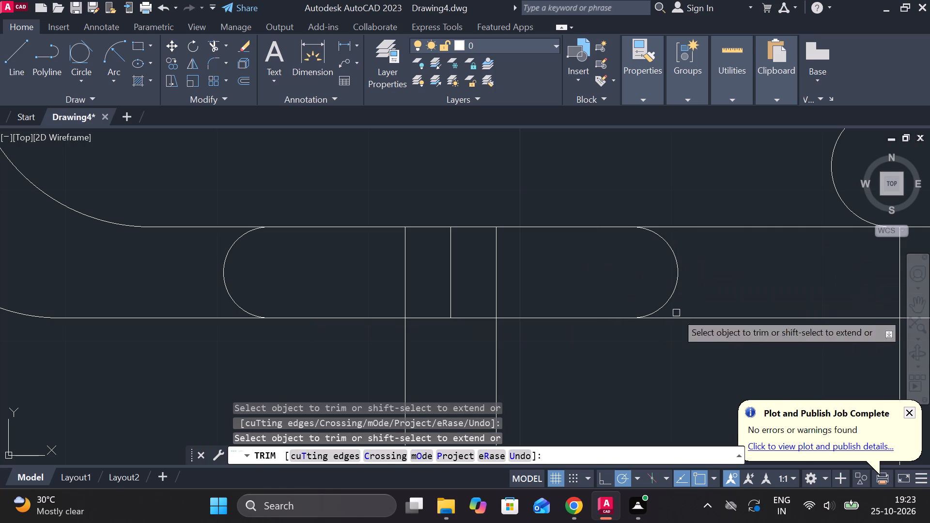
Remove the middle vertical line and trim the two stub lines inside the slot, keeping only their parts below the arm.
scroll(539, 324, down, 1)
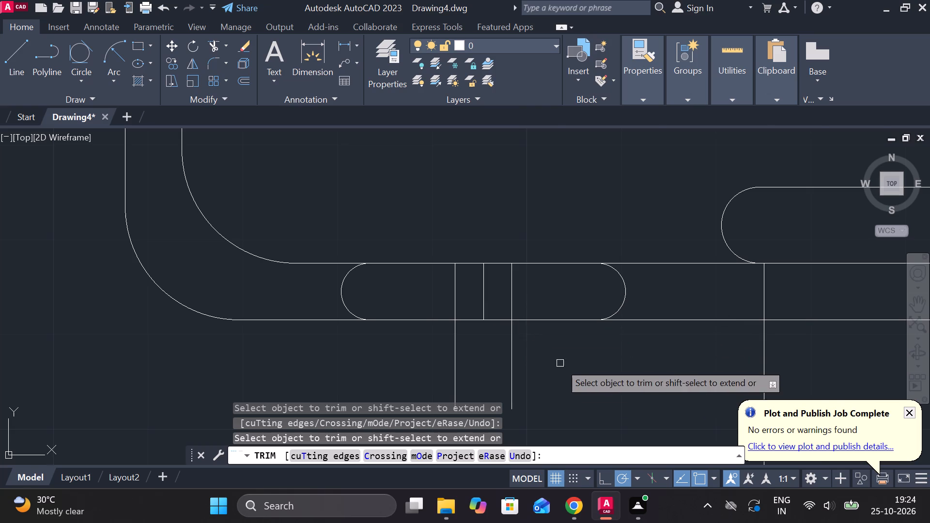
scroll(560, 363, down, 2)
click(530, 335)
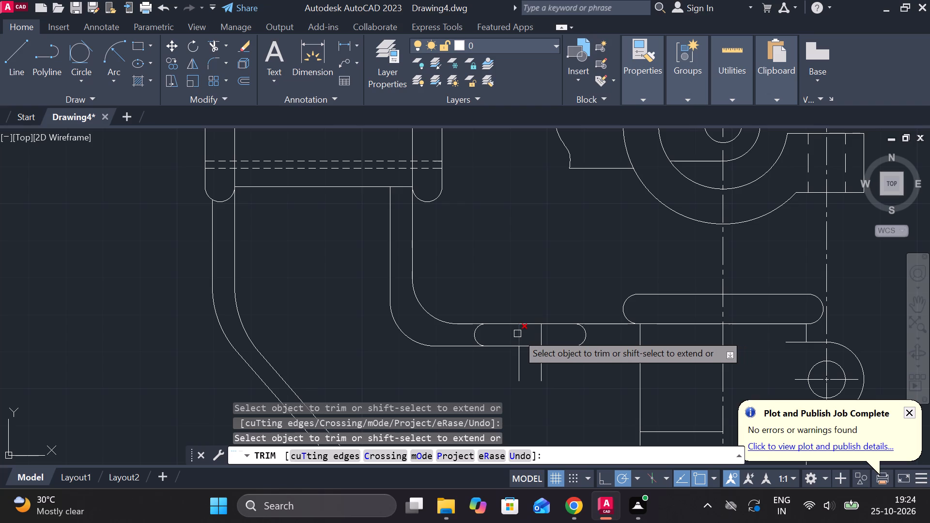
click(517, 334)
click(538, 335)
key(Escape)
Draw a line from the midpoint of the diagonal arm's outer edge, perpendicular to it and extending past the inner edge.
scroll(596, 373, down, 1)
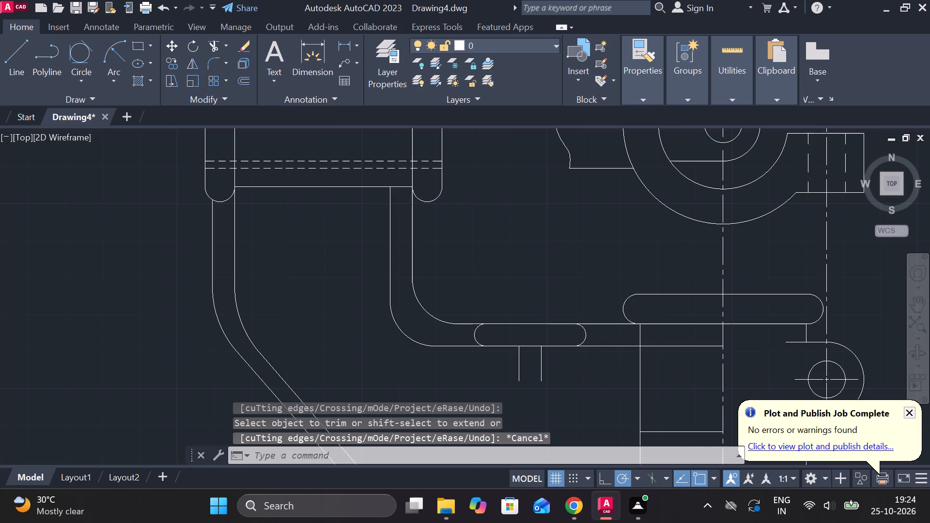
middle_drag(582, 387, 500, 258)
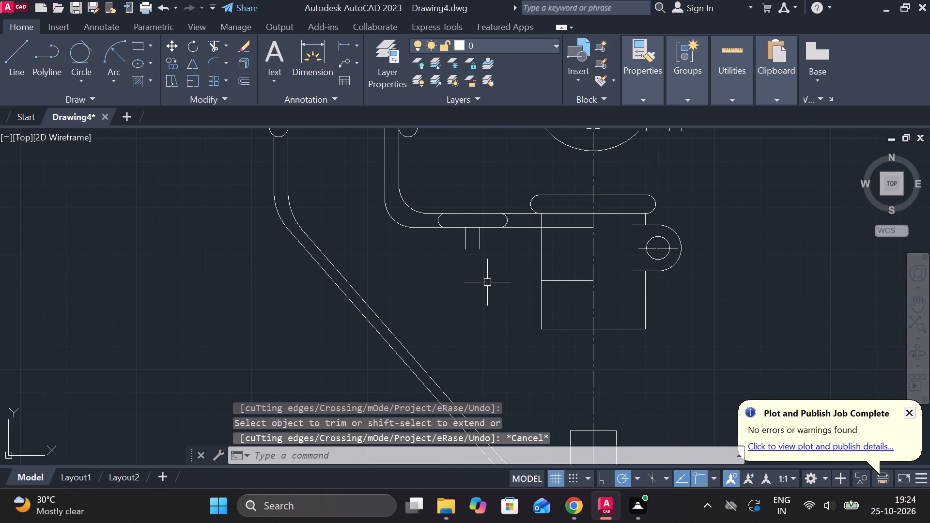
middle_drag(481, 309, 467, 271)
key(Escape)
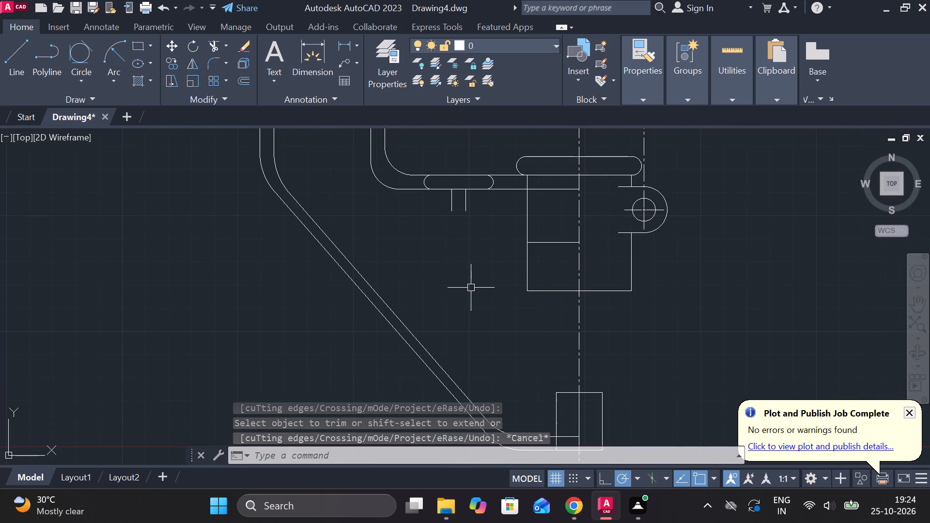
key(l)
key(Return)
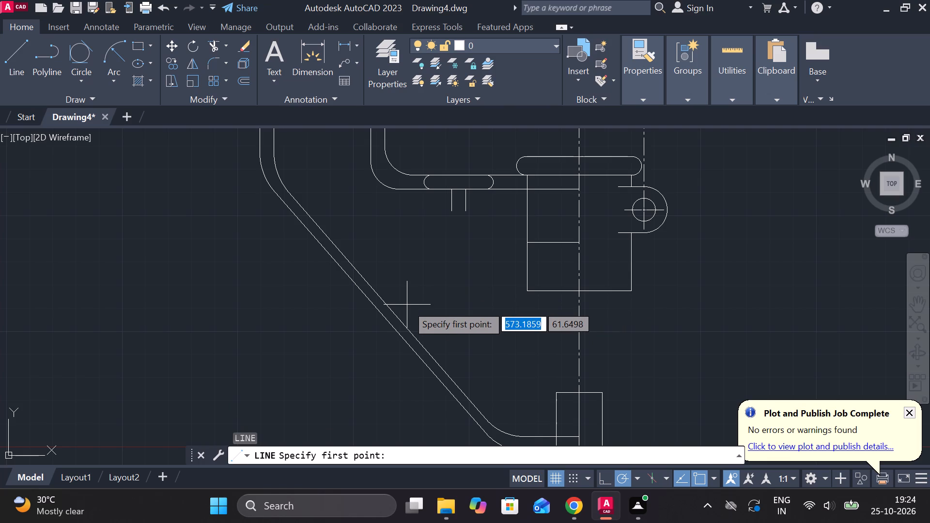
click(380, 315)
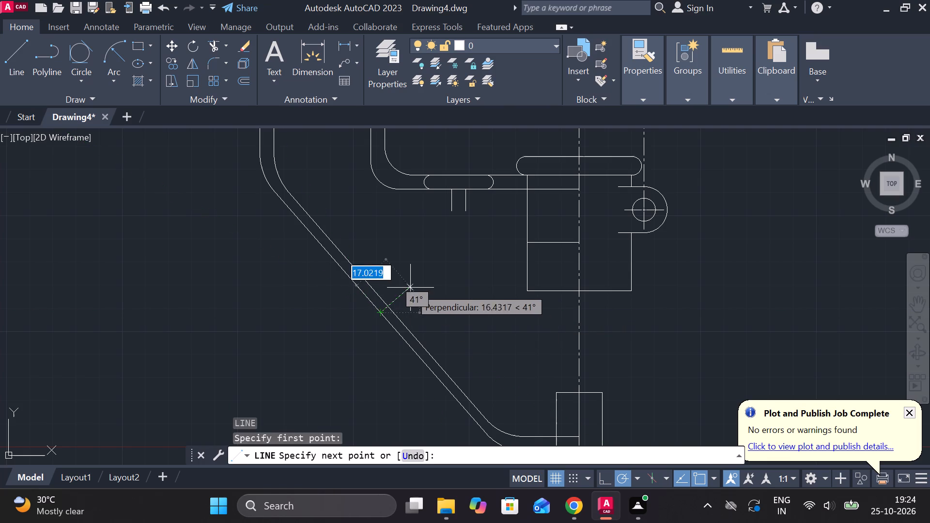
click(415, 285)
scroll(415, 285, up, 1)
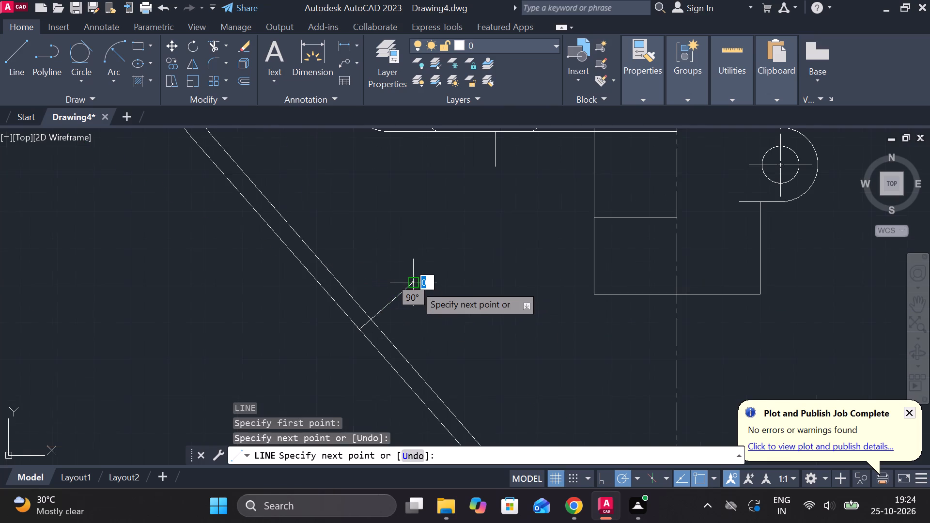
key(Escape)
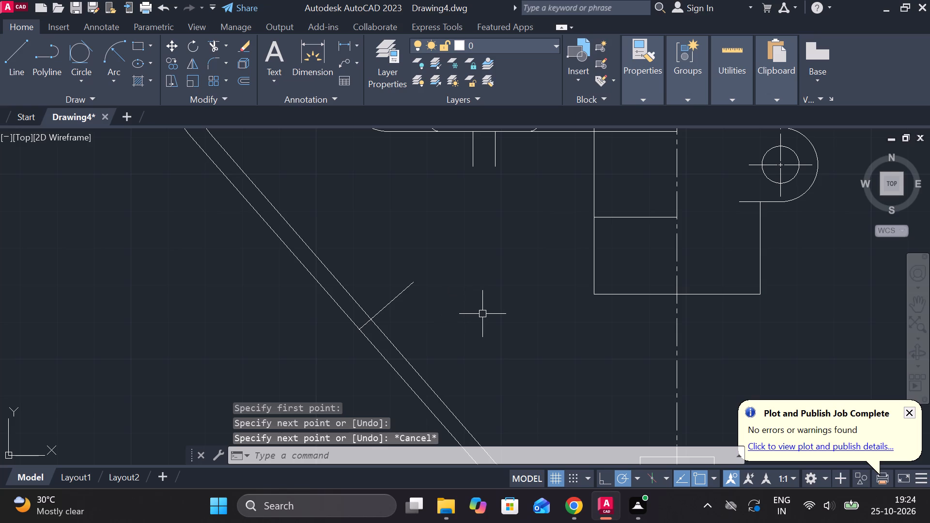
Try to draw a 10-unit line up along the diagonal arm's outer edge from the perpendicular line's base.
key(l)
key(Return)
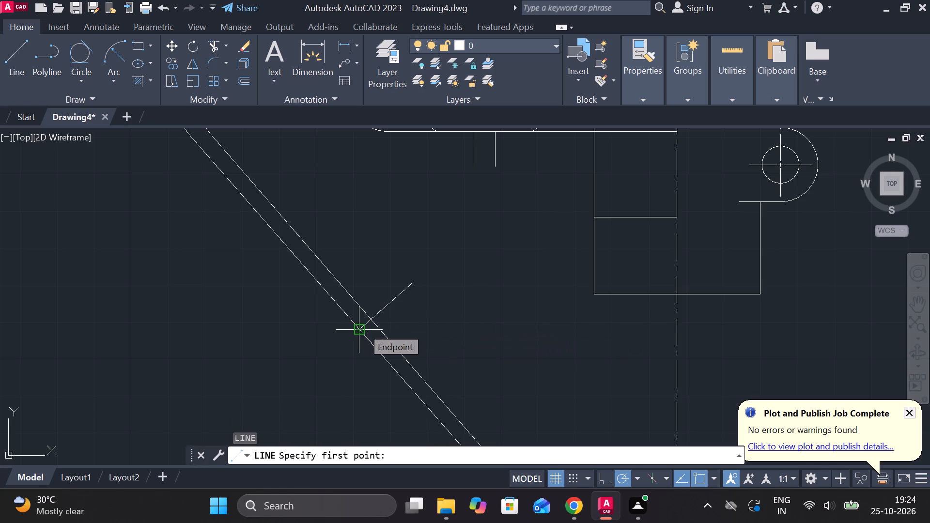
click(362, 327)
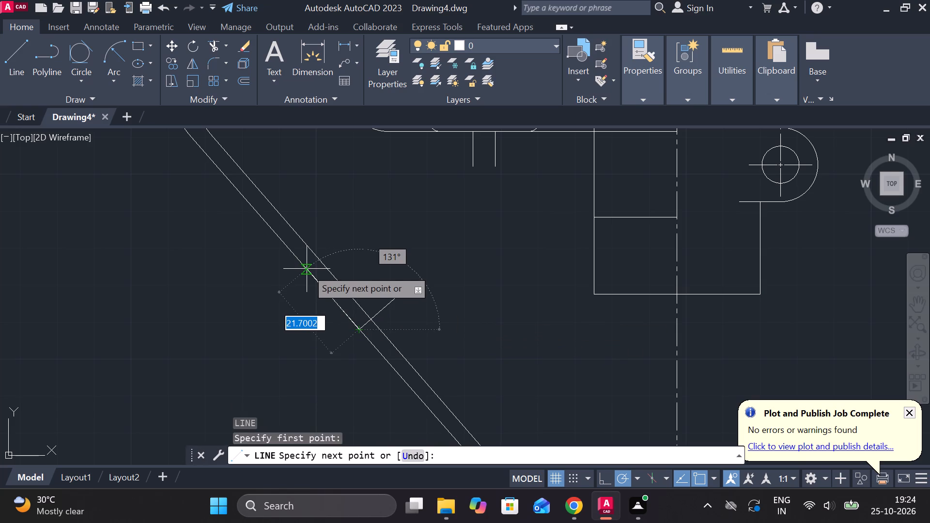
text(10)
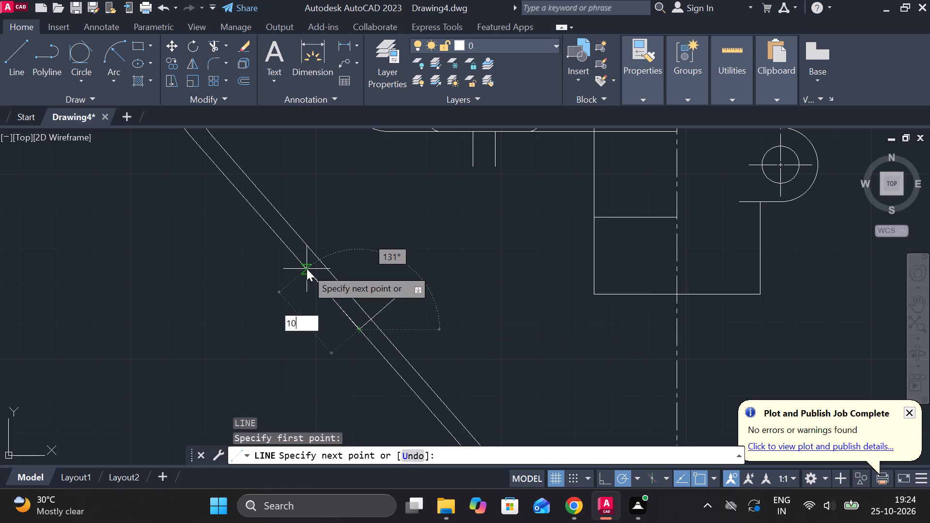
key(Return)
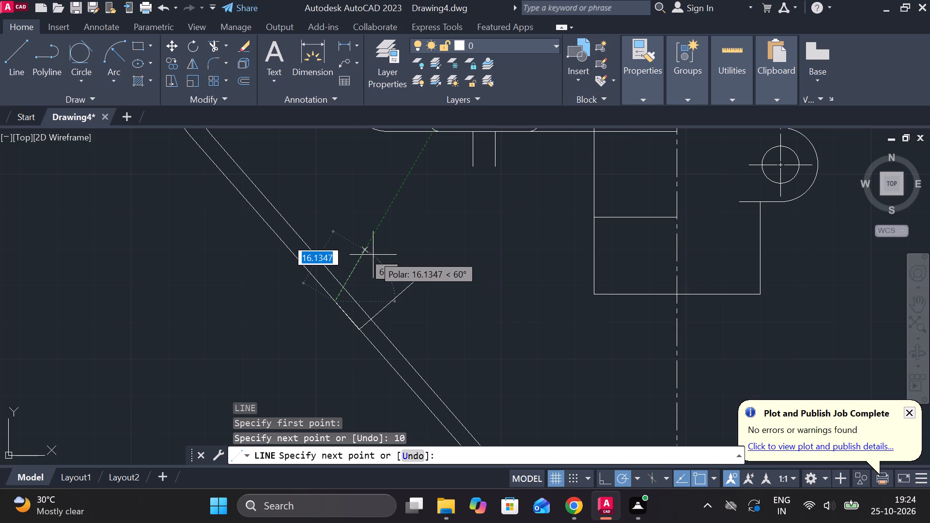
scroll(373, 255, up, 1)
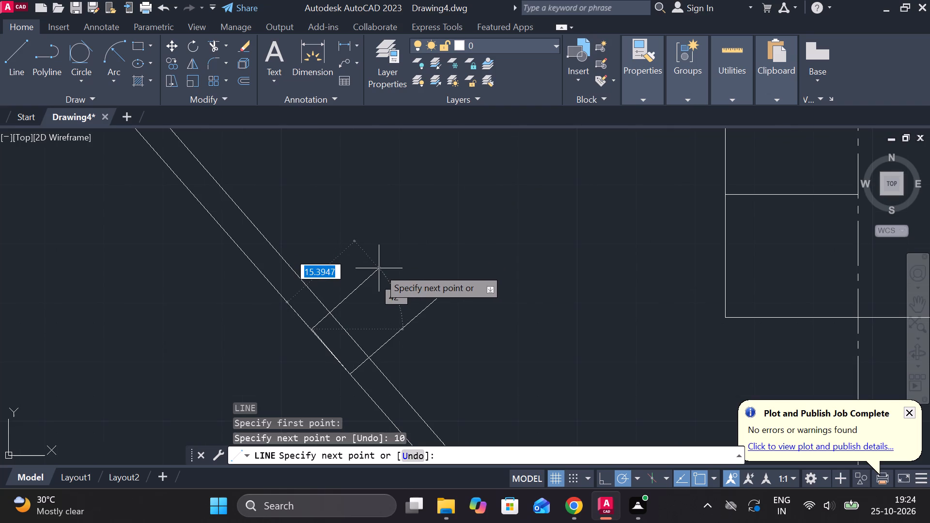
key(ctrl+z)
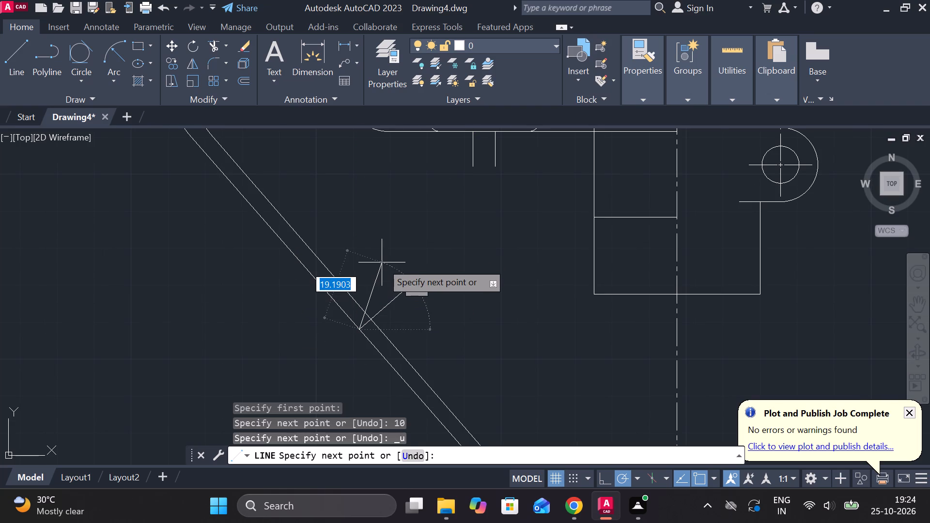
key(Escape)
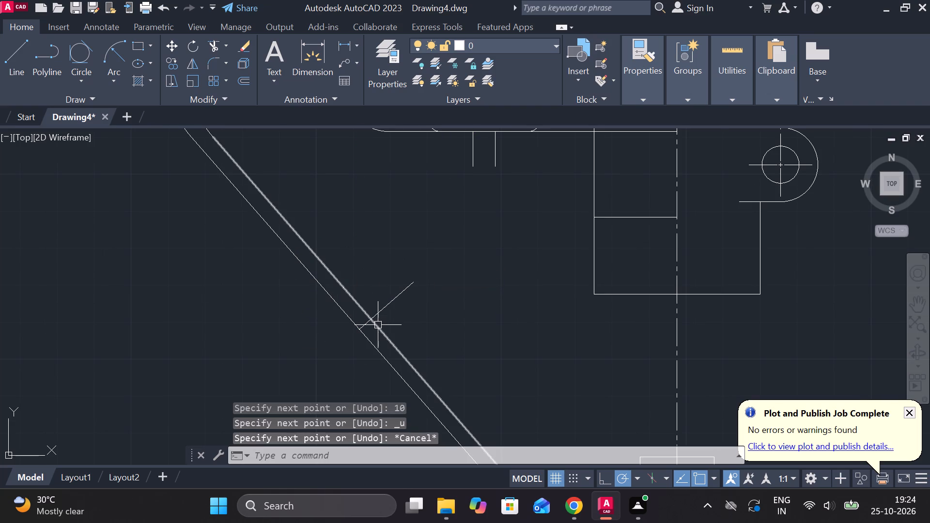
Offset the perpendicular line by 10 units to both sides along the diagonal arm.
scroll(370, 325, up, 3)
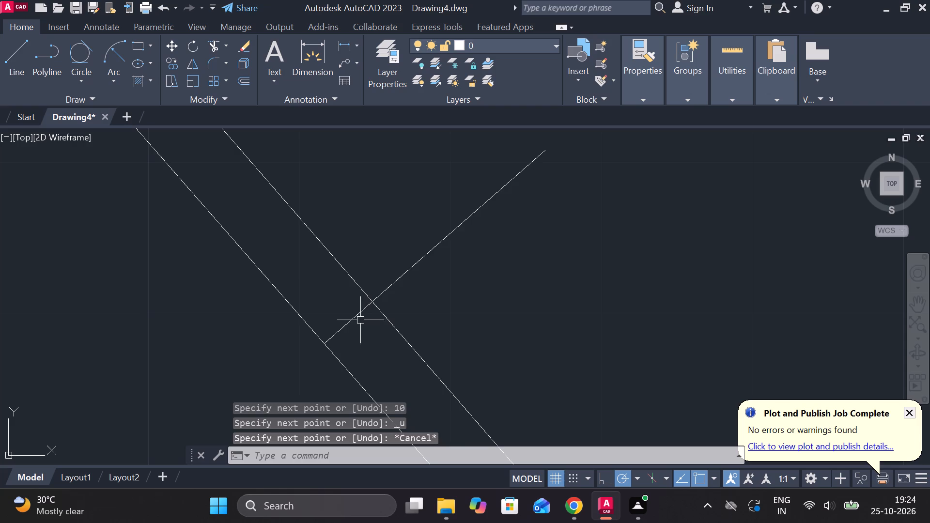
click(352, 320)
key(o)
key(Return)
key(Return)
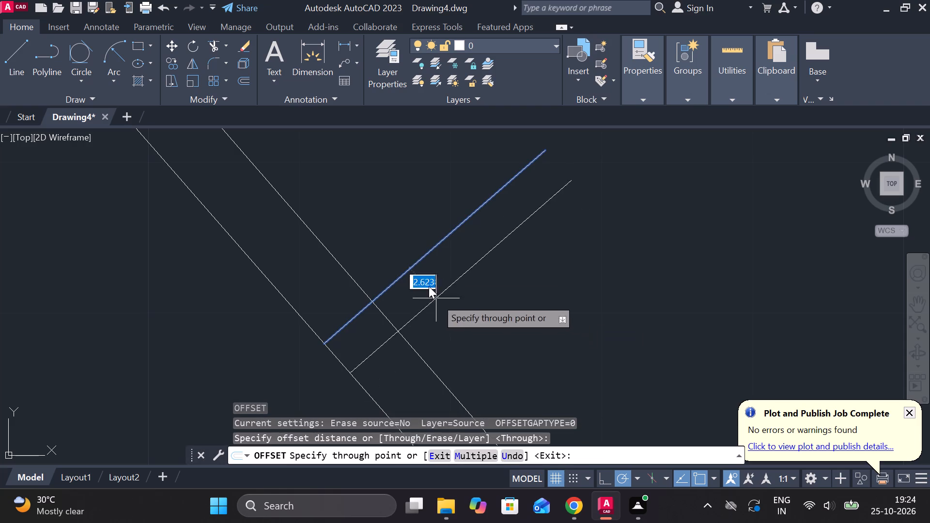
text(10)
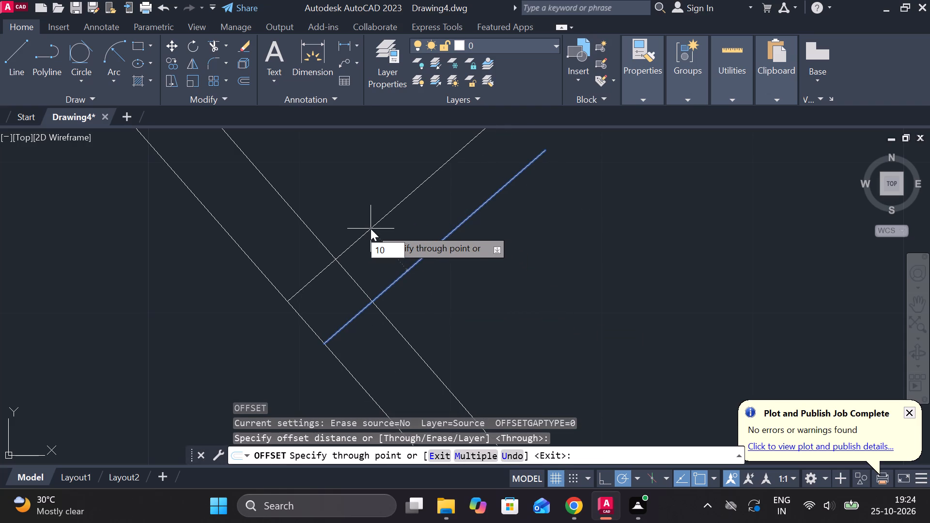
key(Return)
click(401, 276)
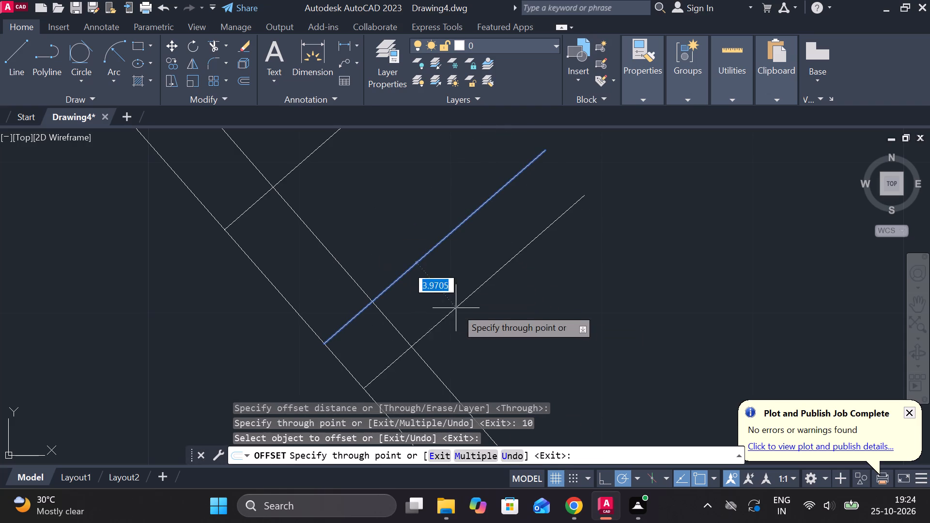
text(10)
key(Return)
scroll(467, 314, down, 1)
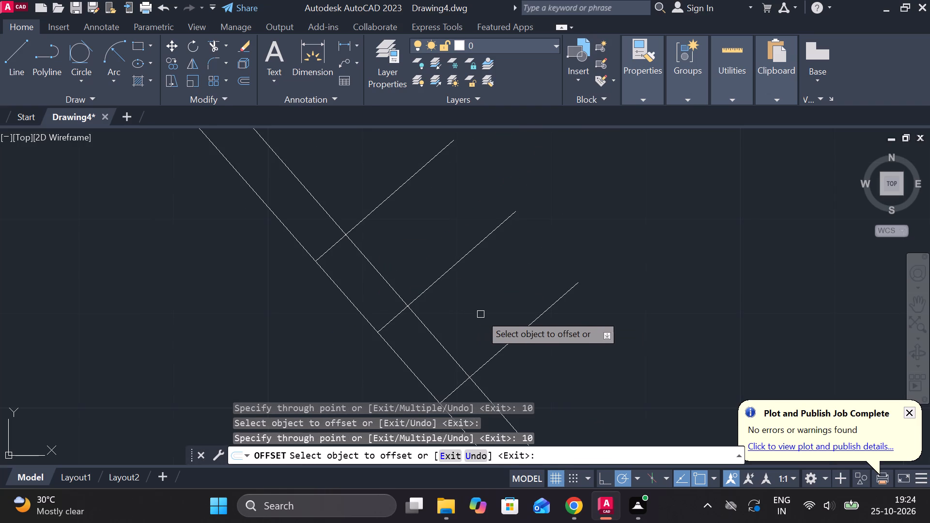
key(Escape)
Draw two circles between the outer offset lines, each tangent to both diagonal arm edges and its nearest outer line.
click(93, 50)
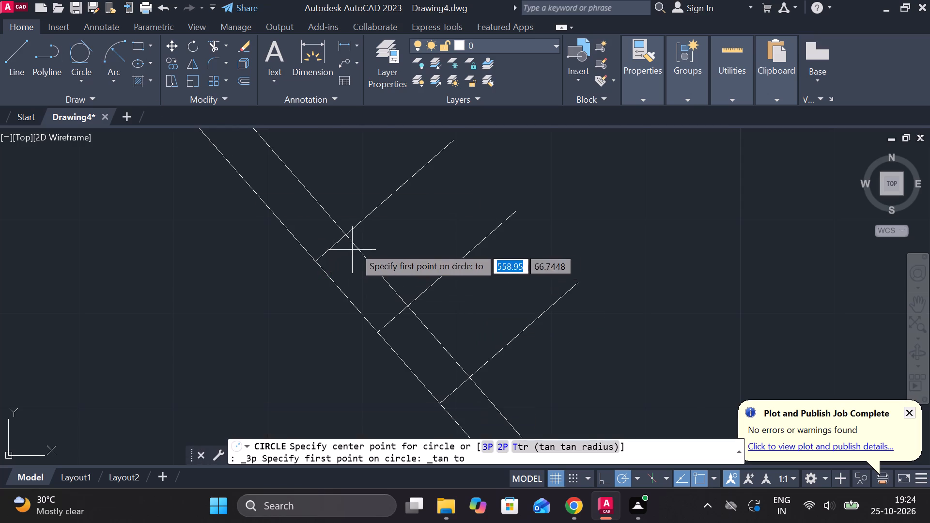
click(354, 245)
click(323, 245)
click(324, 270)
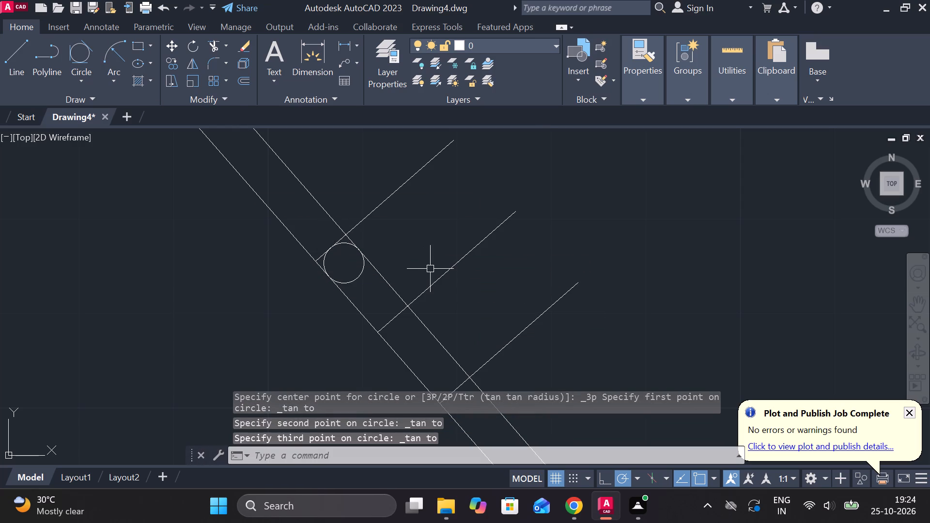
middle_drag(455, 281, 368, 231)
click(87, 51)
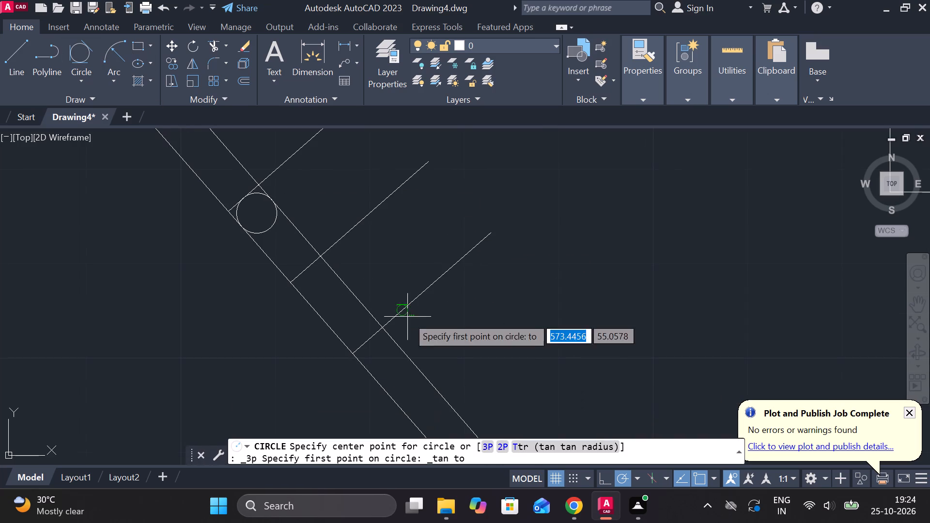
click(368, 319)
click(370, 340)
click(344, 332)
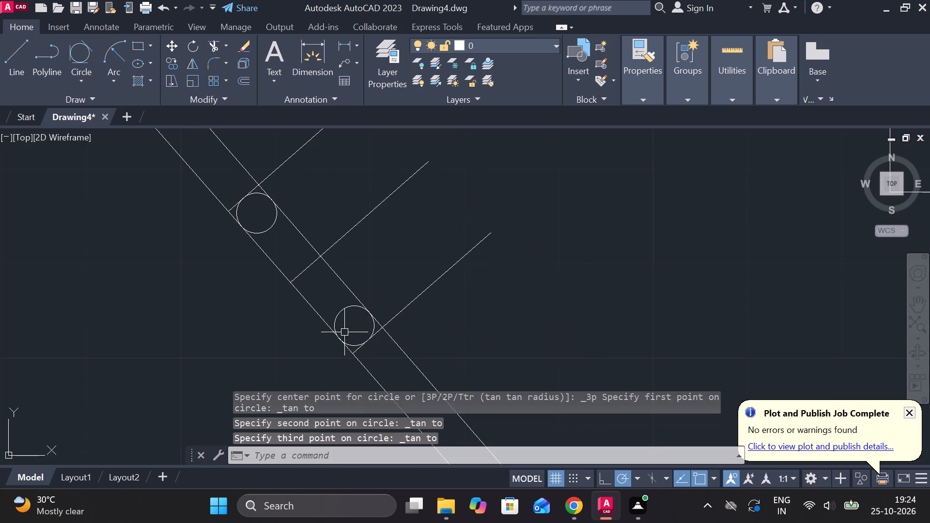
key(Escape)
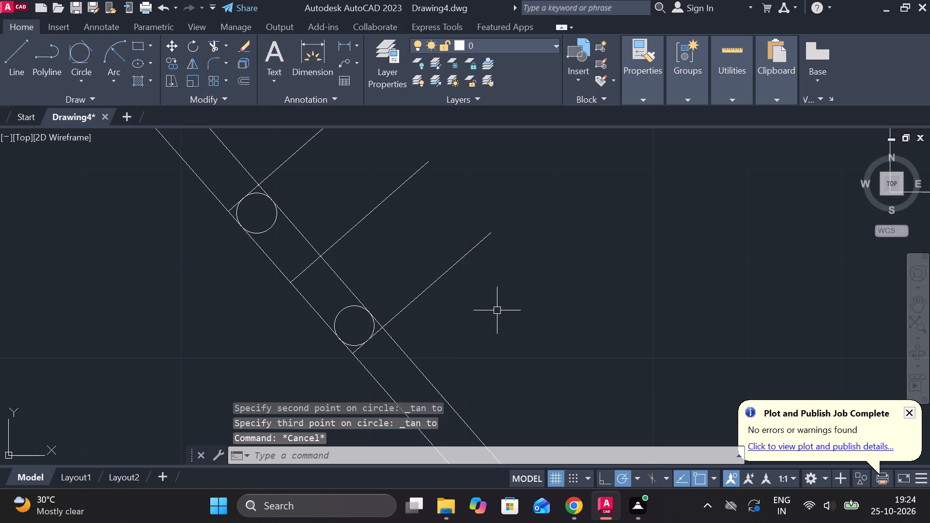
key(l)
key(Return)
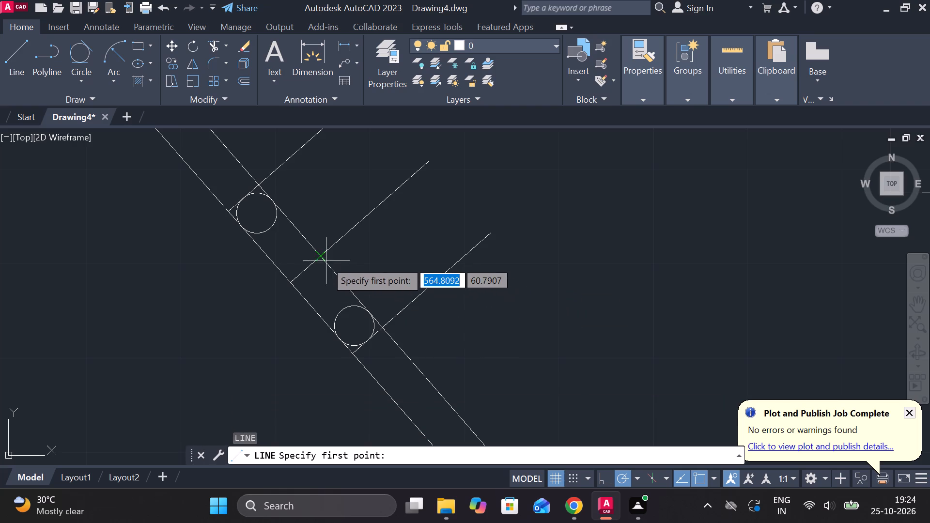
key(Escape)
Offset the middle perpendicular line by 3 units to both sides.
click(353, 233)
key(o)
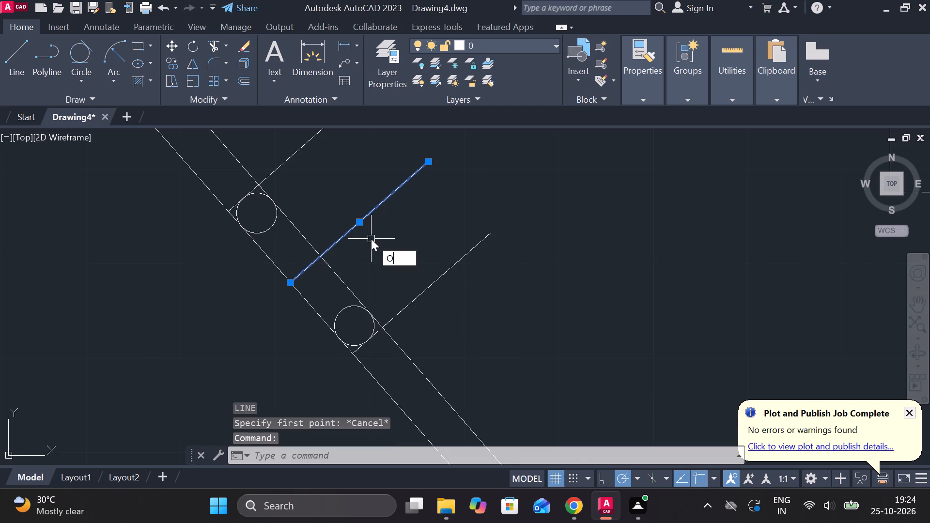
key(Return)
key(Return)
text(3)
key(space)
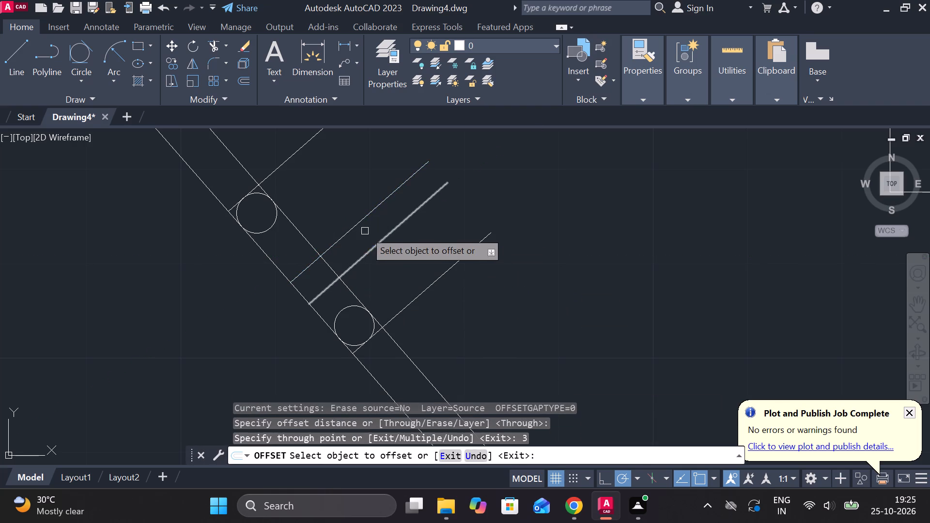
click(356, 226)
text(3)
key(space)
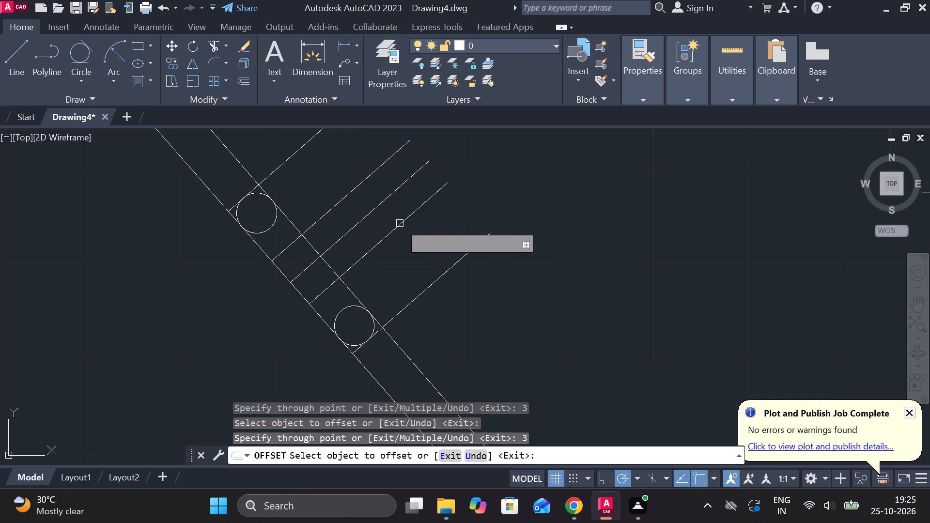
key(Escape)
Trim the two stub lines between the diagonal arm's edges and remove the middle perpendicular line completely.
text(TR)
key(space)
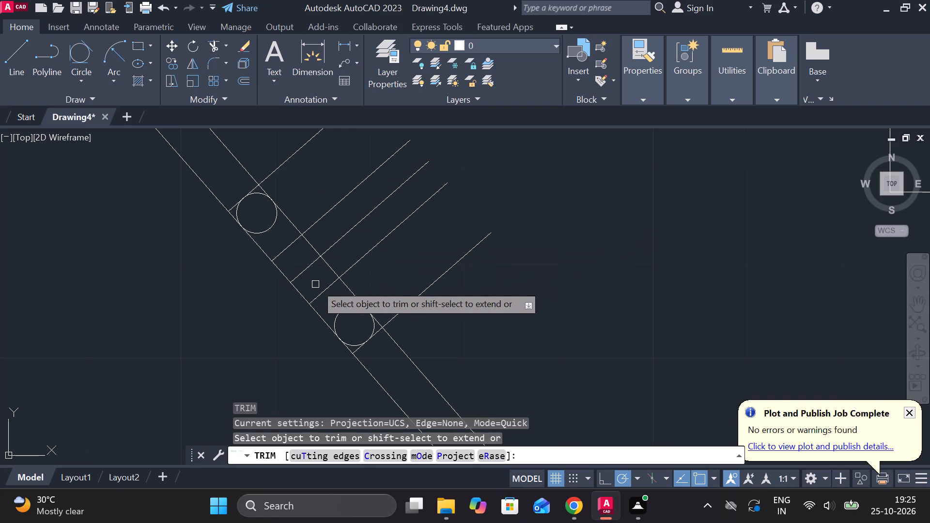
click(326, 287)
click(310, 271)
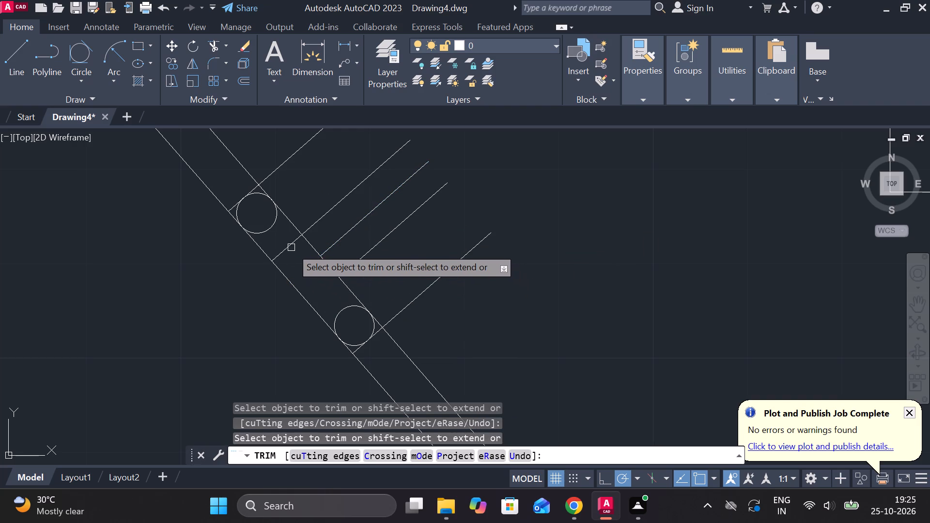
click(291, 247)
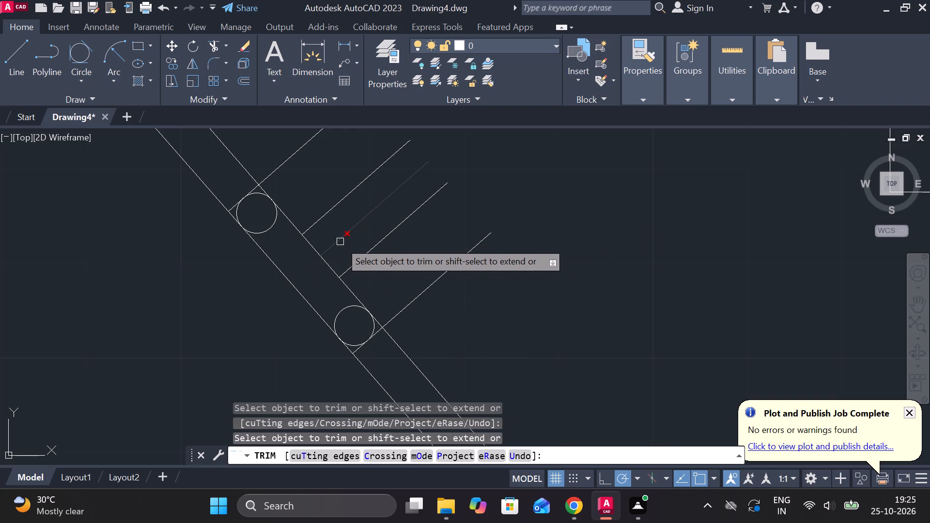
click(340, 242)
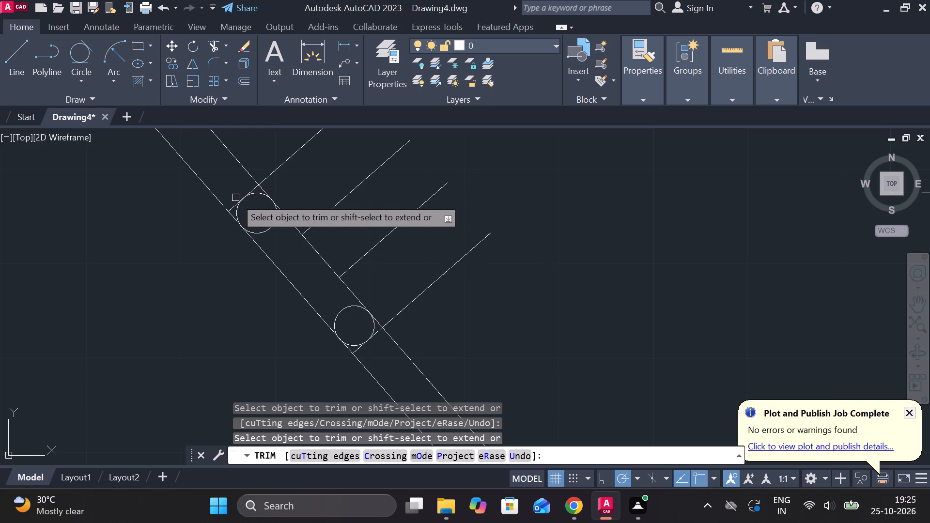
Trim the inner halves of both circles on the diagonal arm and the lower outer line's end piece between the arm edges.
click(270, 229)
click(343, 310)
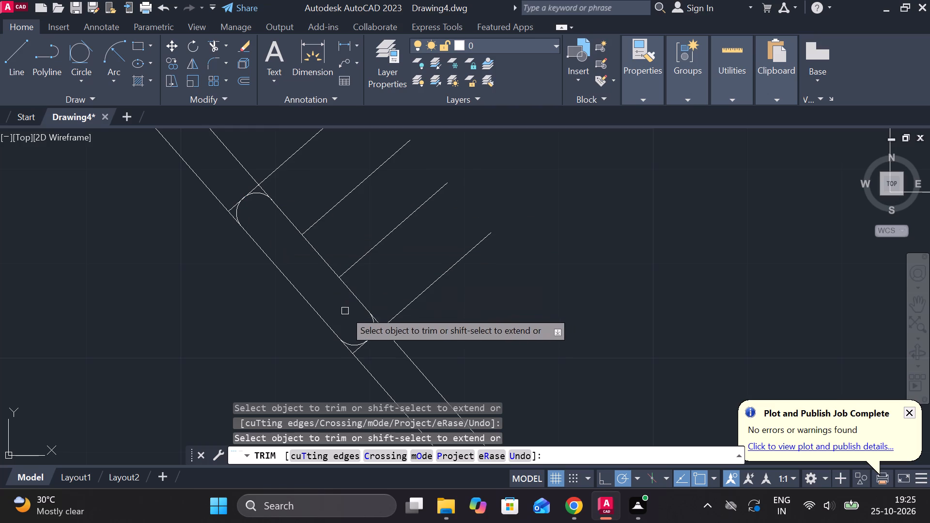
click(356, 349)
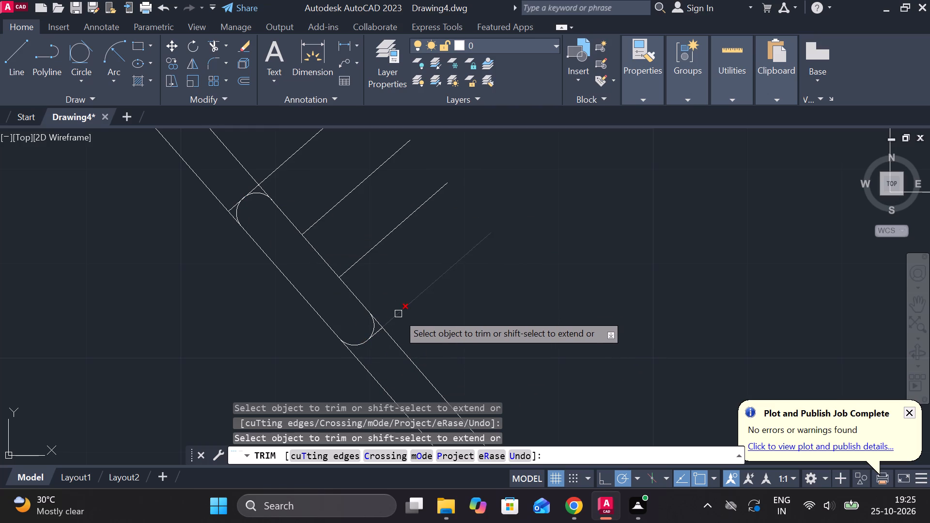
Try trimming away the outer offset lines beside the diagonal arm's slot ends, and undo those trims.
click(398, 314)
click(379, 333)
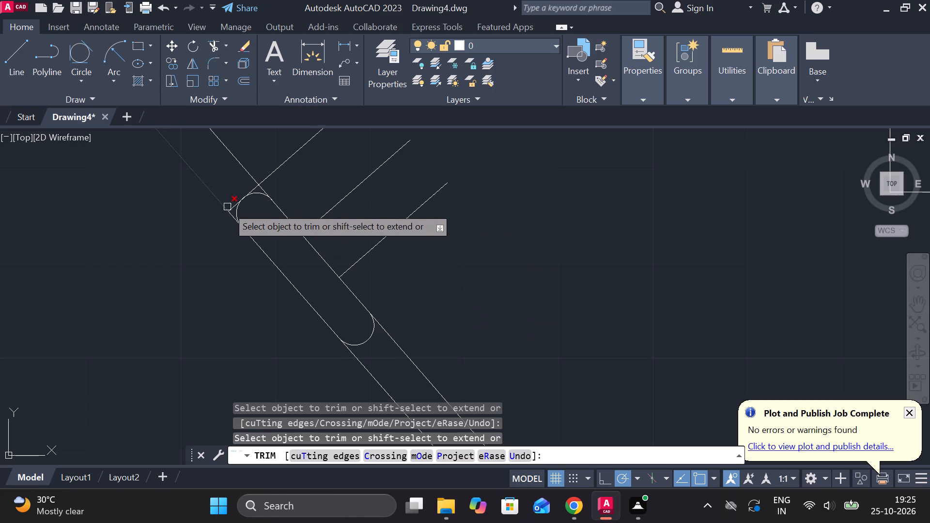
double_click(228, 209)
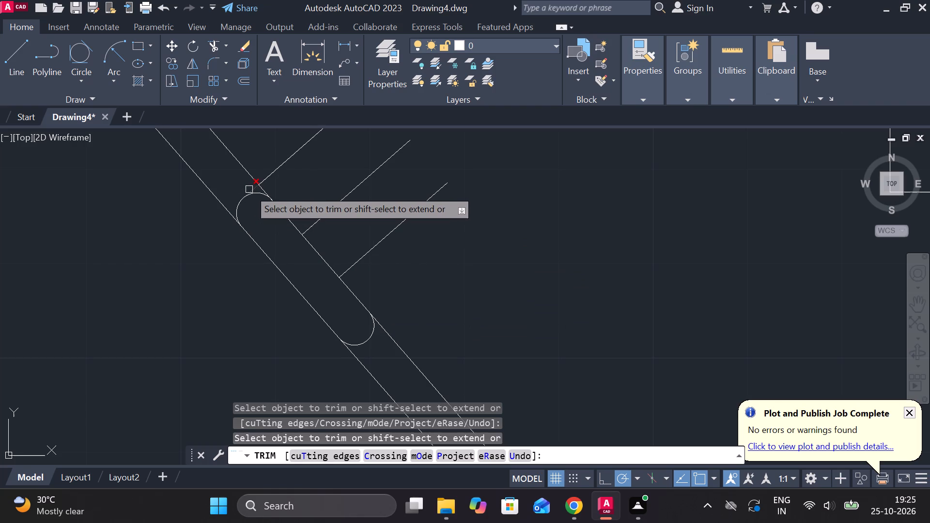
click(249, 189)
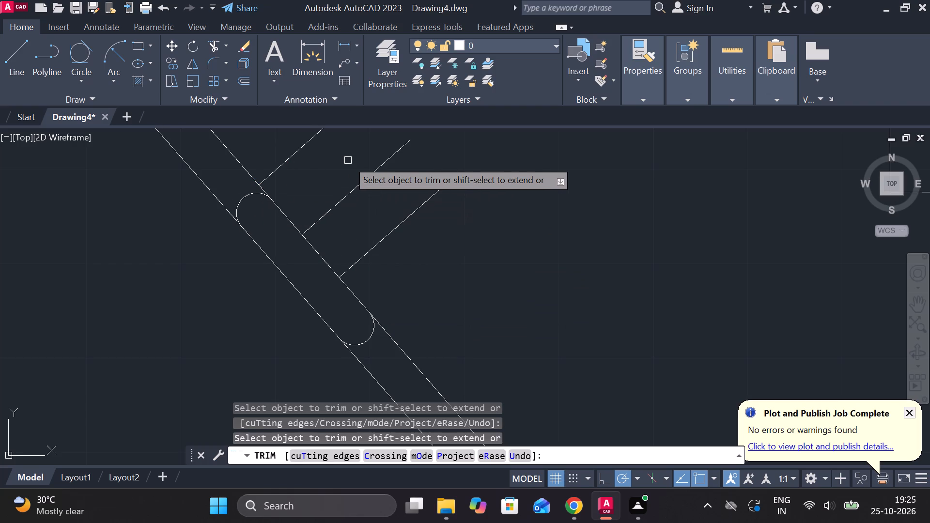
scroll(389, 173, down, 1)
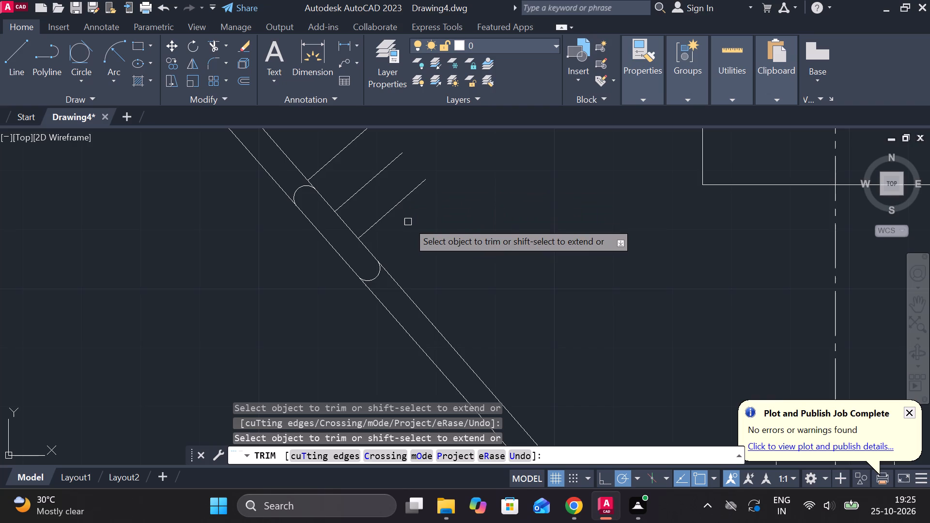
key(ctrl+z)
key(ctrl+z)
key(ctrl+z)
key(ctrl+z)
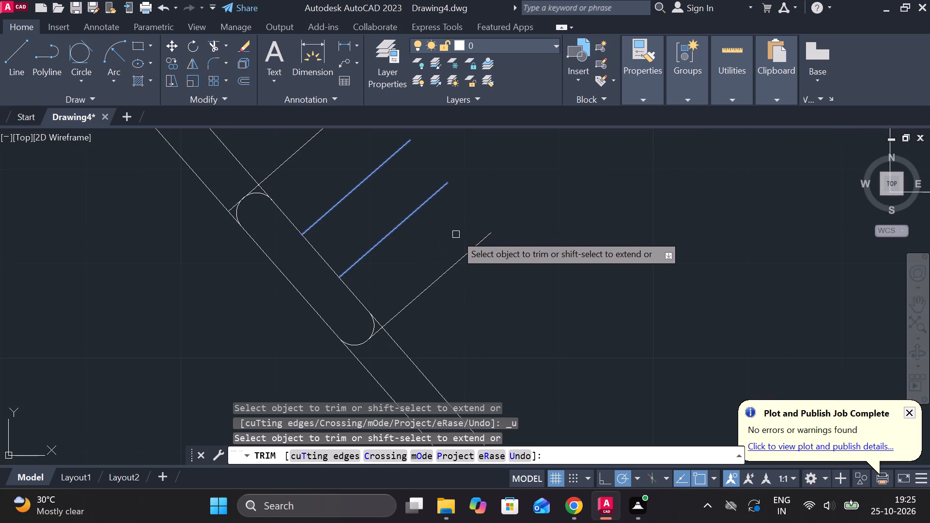
Trim away both outer offset lines completely, inside and outside the diagonal arm, leaving only the rounded slot ends.
click(443, 273)
scroll(388, 330, up, 1)
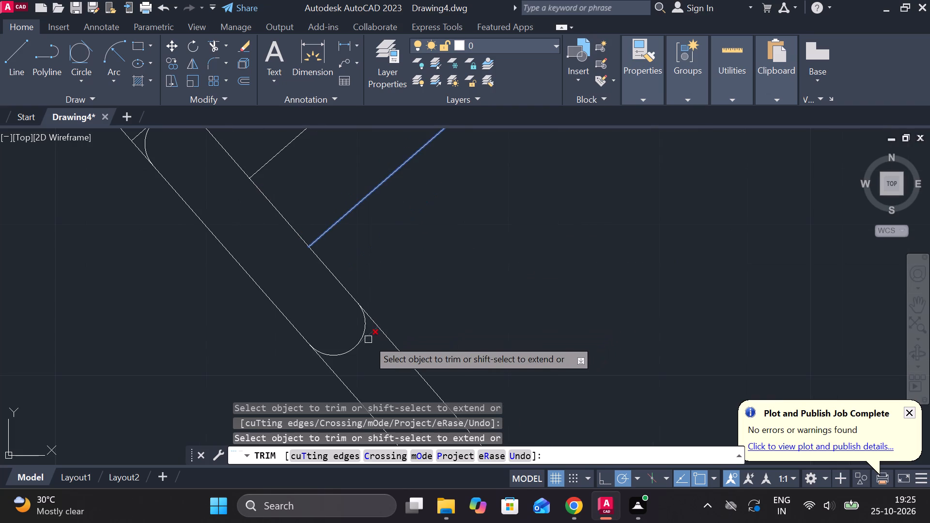
click(368, 339)
scroll(380, 333, down, 1)
click(283, 167)
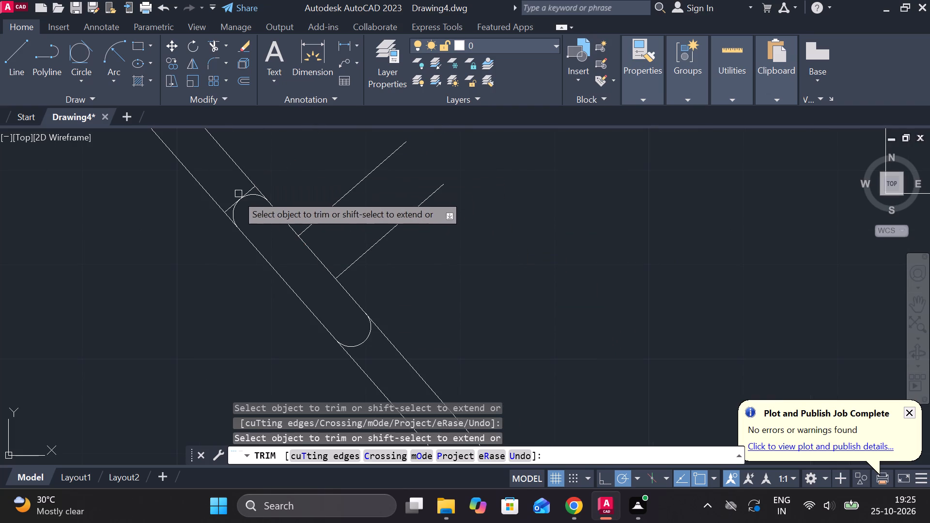
click(230, 203)
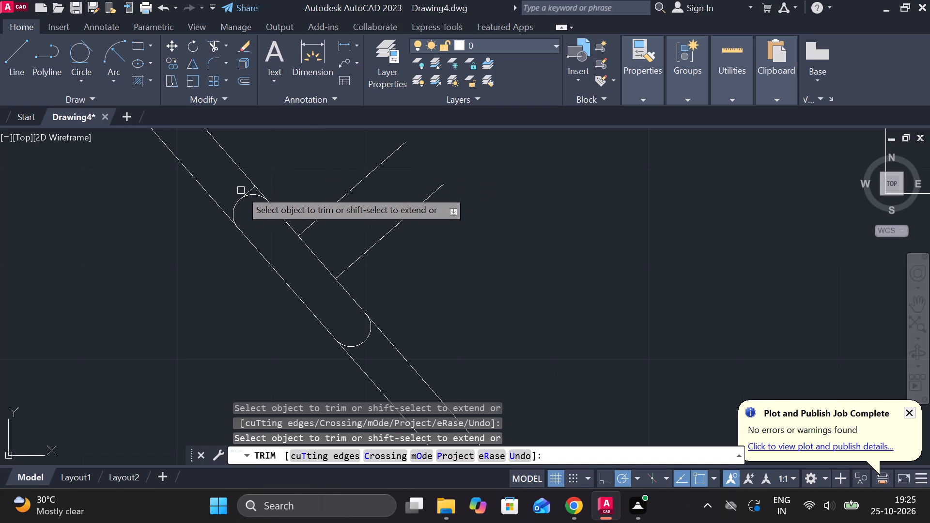
click(244, 190)
scroll(485, 260, down, 2)
key(Escape)
Copy the complete set of part views about 1099 units away at 157°, up and to the left of the original.
scroll(493, 270, down, 2)
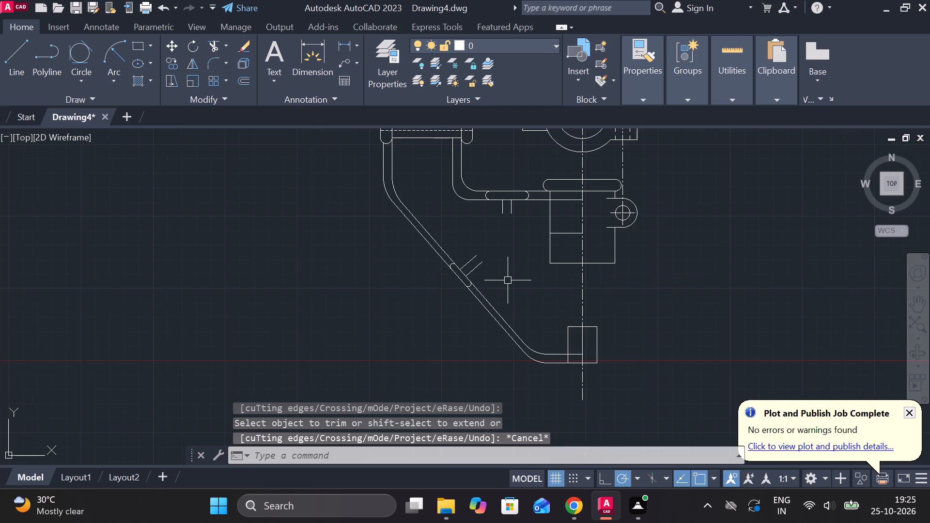
middle_drag(508, 278, 471, 275)
scroll(474, 273, down, 1)
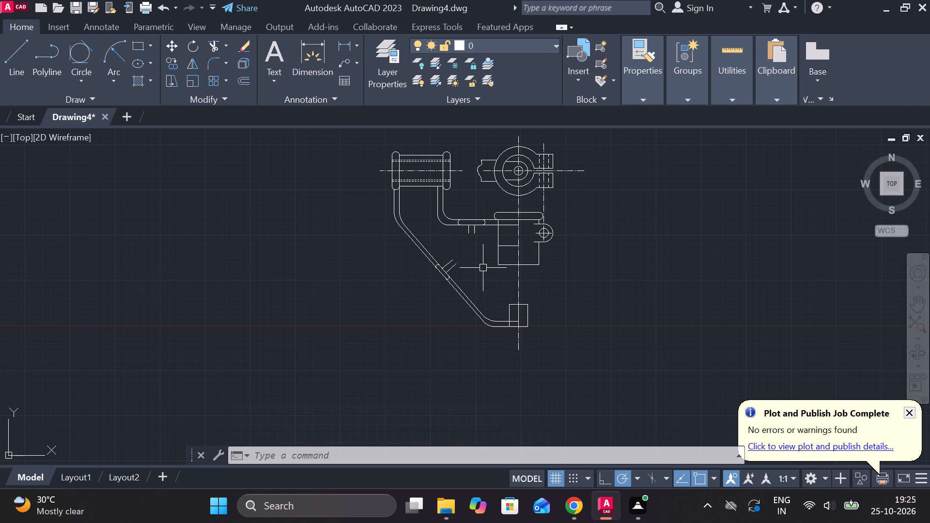
drag(346, 117, 363, 123)
middle_drag(481, 345, 444, 393)
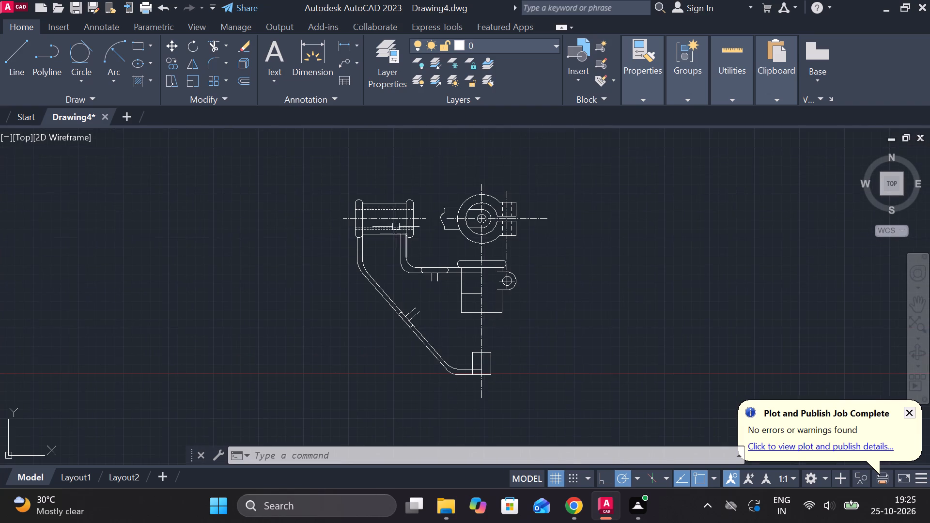
drag(297, 152, 308, 168)
click(556, 414)
text(CO)
key(Return)
click(562, 366)
scroll(574, 360, down, 3)
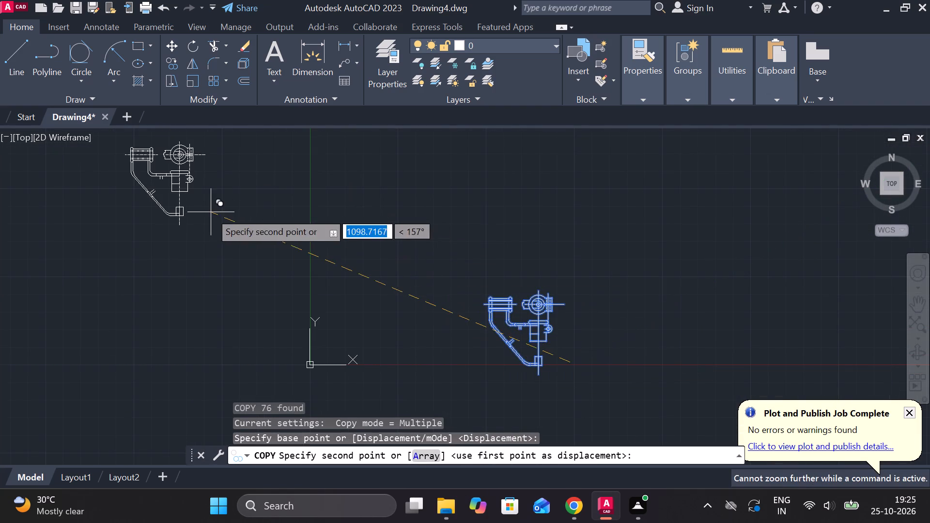
click(210, 212)
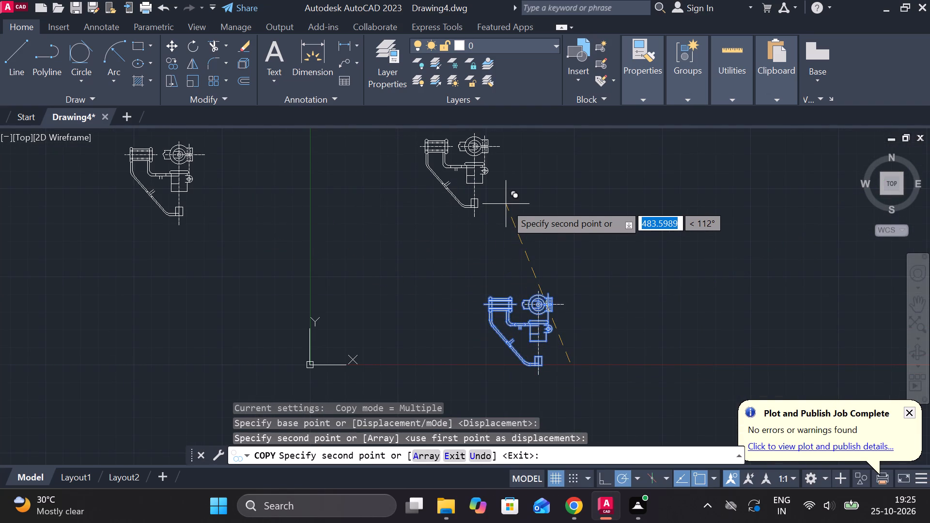
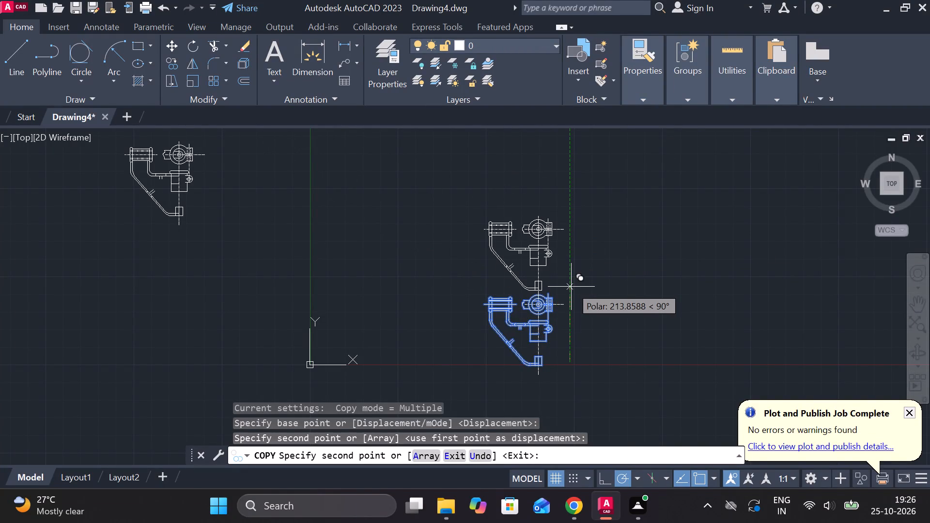
Check the width of the small rectangle at the lower end of the bent arm using a trial linear dimension.
key(Escape)
scroll(555, 316, up, 2)
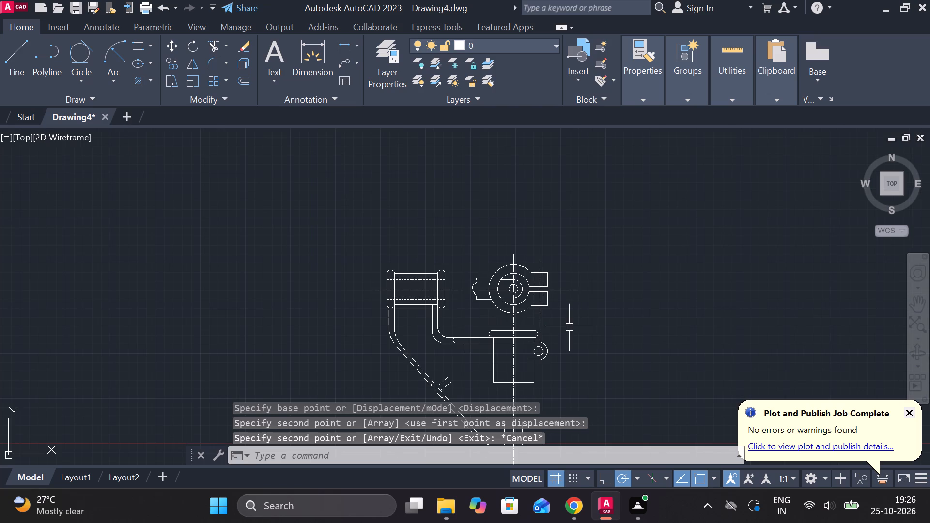
middle_drag(613, 298, 565, 214)
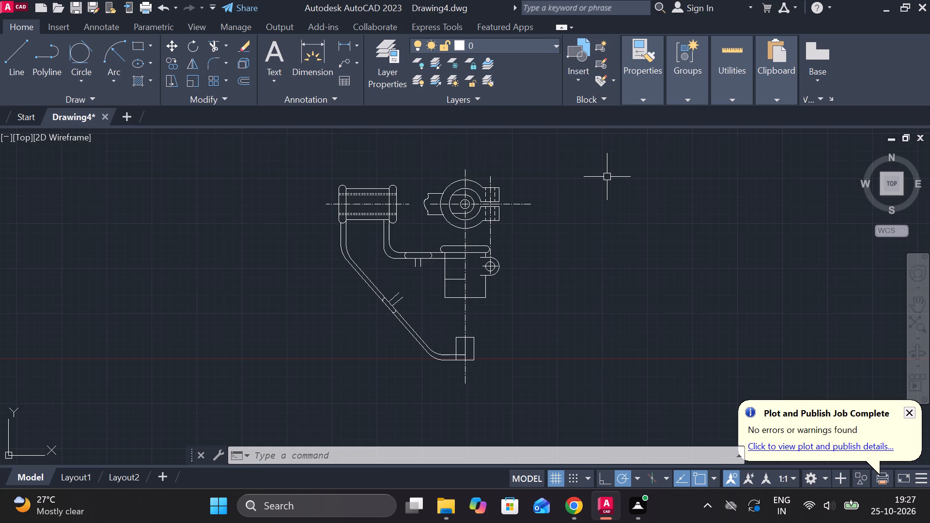
scroll(521, 378, up, 2)
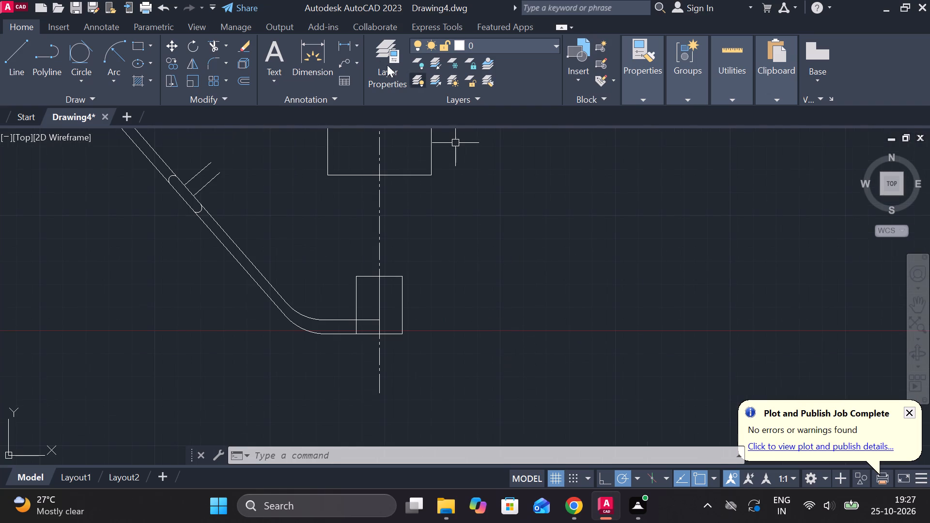
click(351, 43)
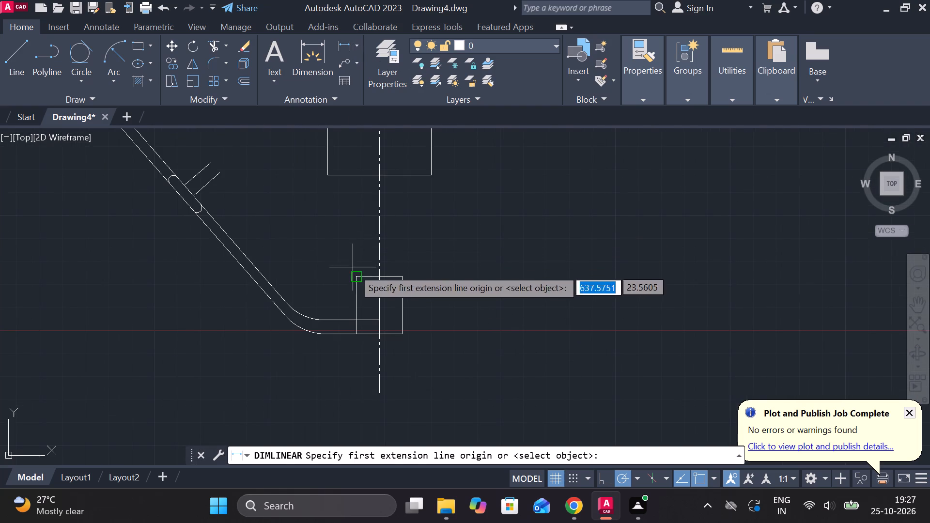
click(354, 272)
click(400, 273)
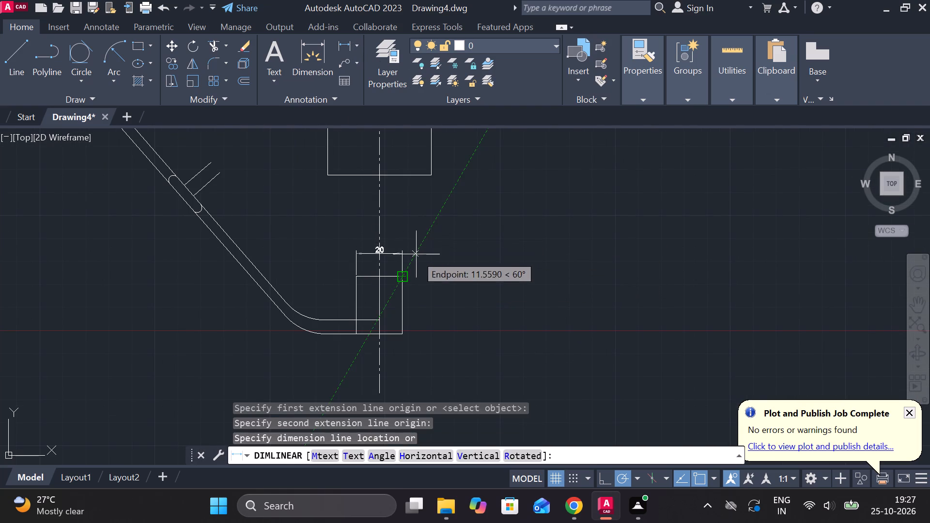
key(Escape)
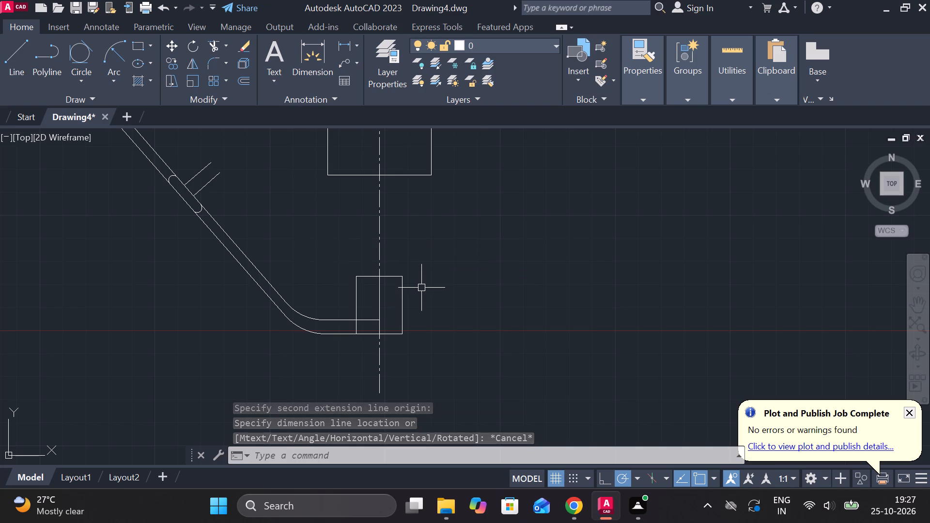
Offset the vertical middle line of the small rectangle at the arm's lower end by 5 to both sides.
click(380, 288)
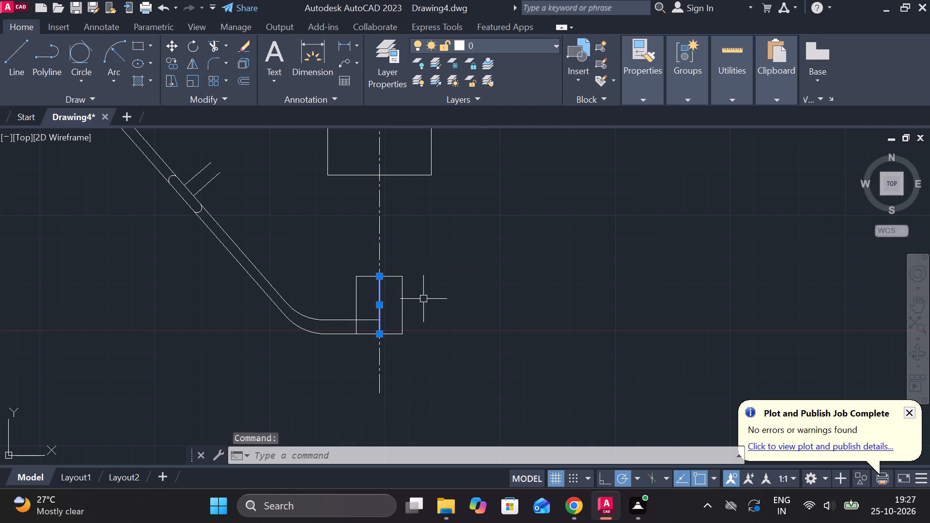
key(o)
key(Return)
key(Return)
scroll(394, 304, up, 2)
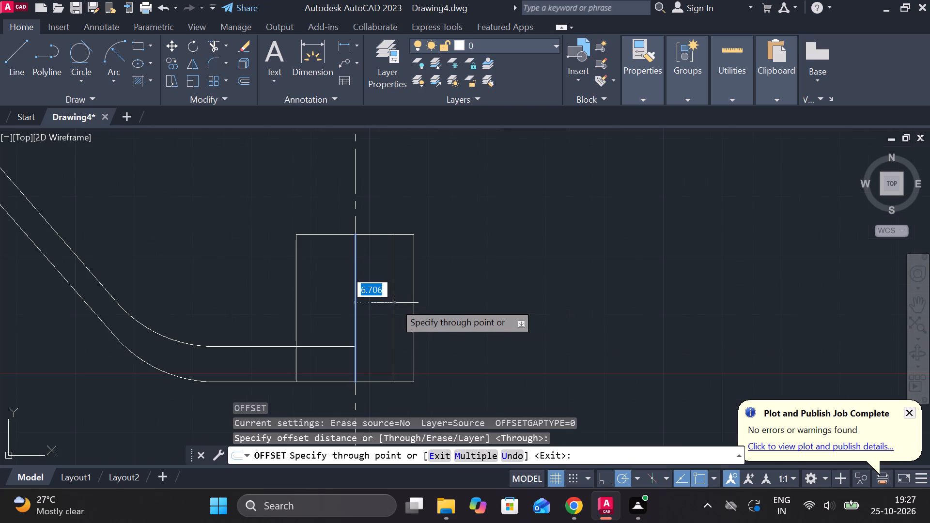
text(5)
key(space)
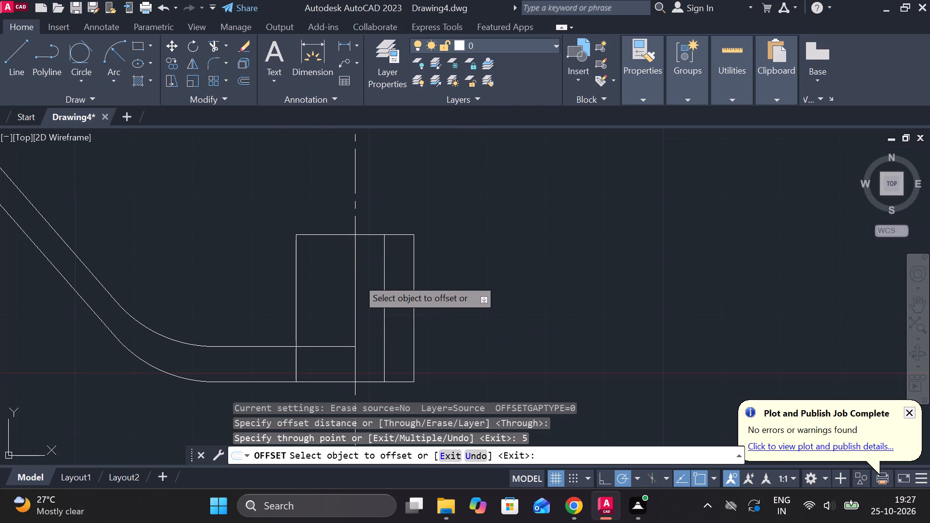
click(357, 278)
key(5)
key(Return)
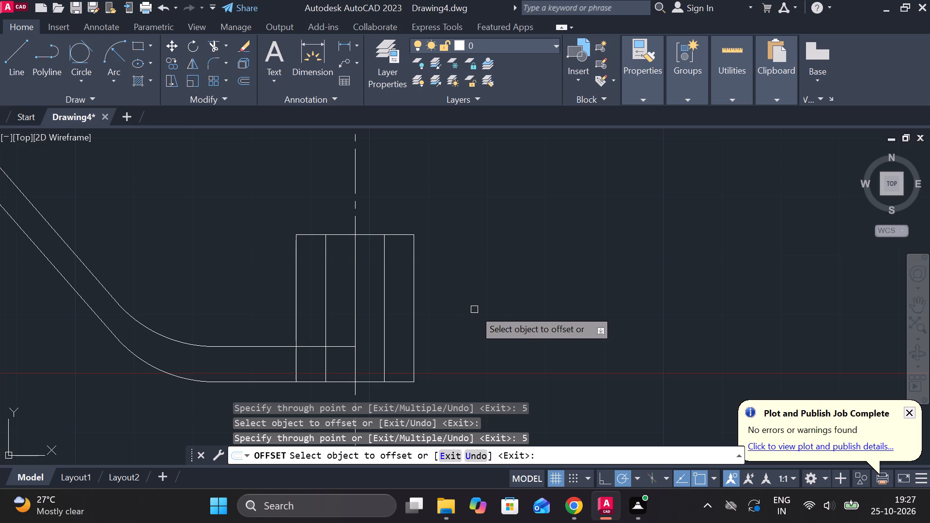
scroll(474, 309, down, 1)
middle_drag(470, 320, 489, 320)
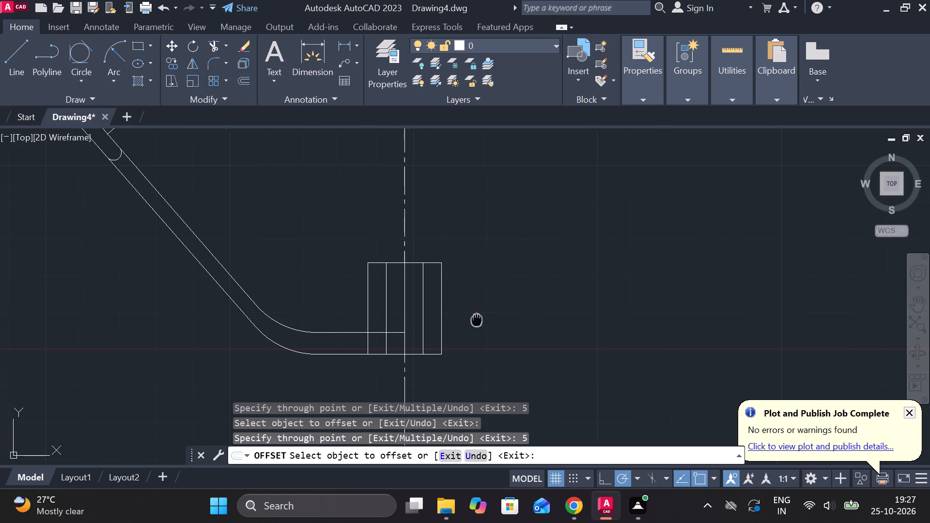
middle_drag(489, 320, 541, 305)
key(Escape)
Erase the left vertical edge of the small rectangle at the arm's lower end.
click(431, 269)
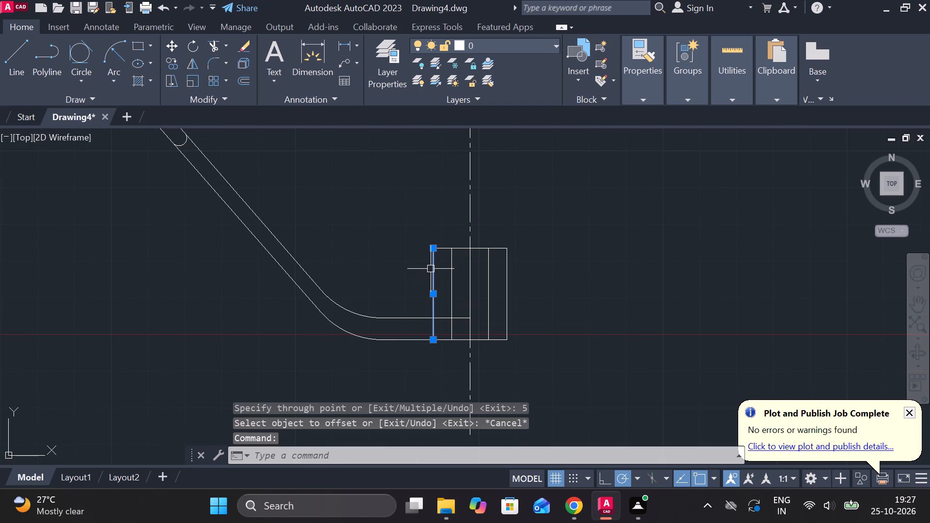
text(E)
key(space)
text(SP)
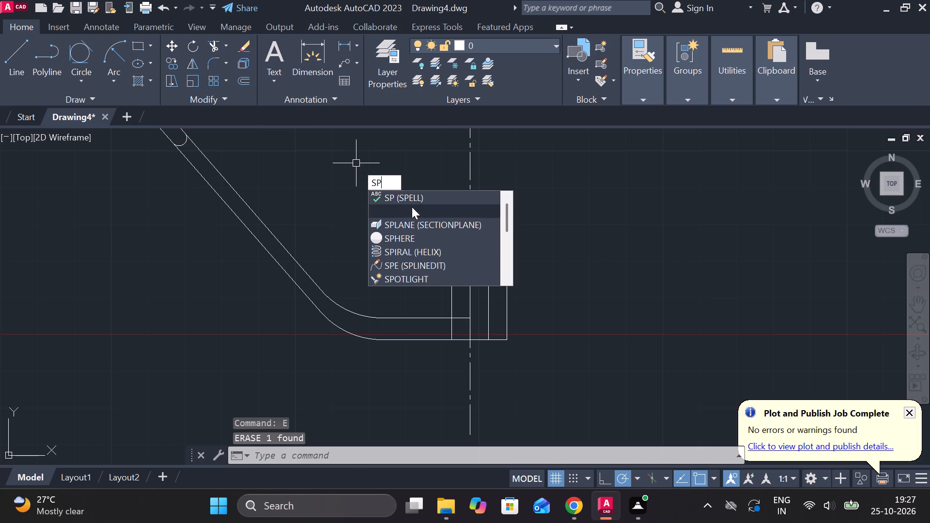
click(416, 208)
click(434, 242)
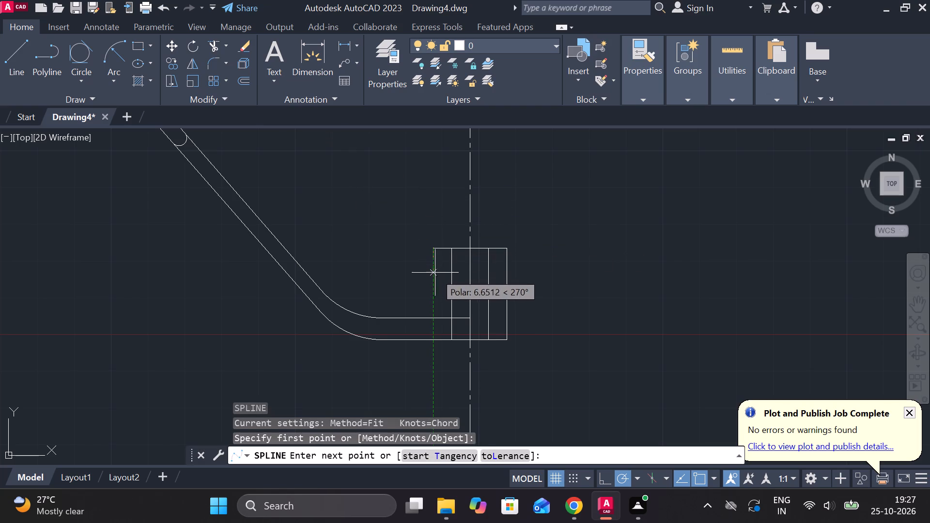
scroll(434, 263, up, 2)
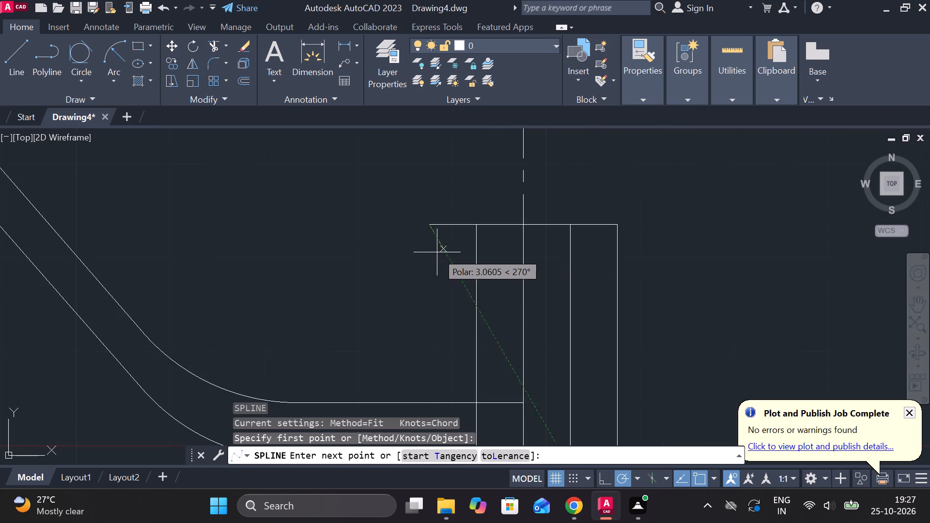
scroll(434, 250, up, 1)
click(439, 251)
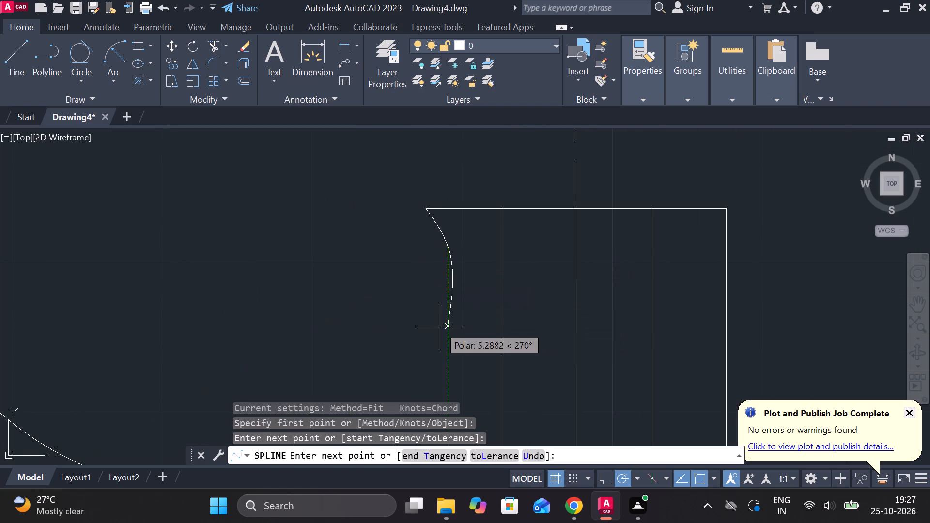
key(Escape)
Draw a wavy spline break line between the open left ends of the small rectangle's top and bottom edges.
key(space)
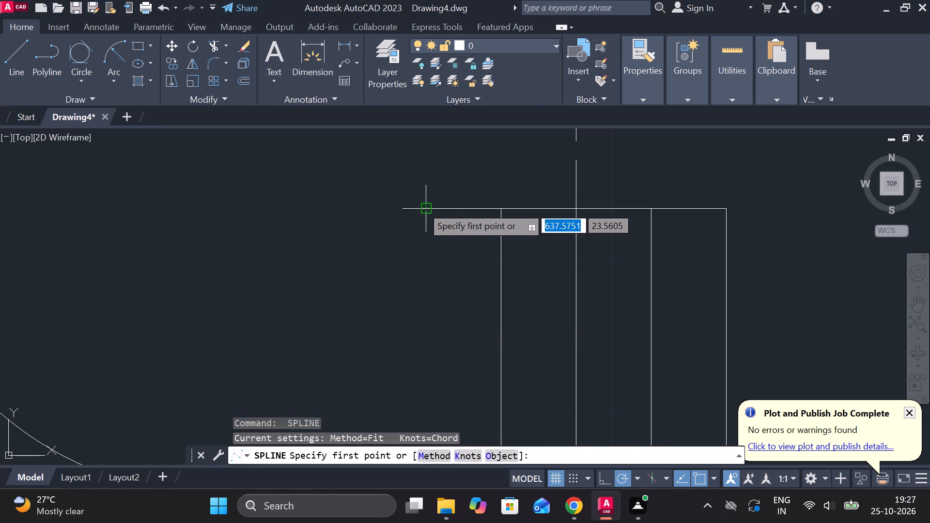
click(422, 206)
scroll(419, 244, up, 2)
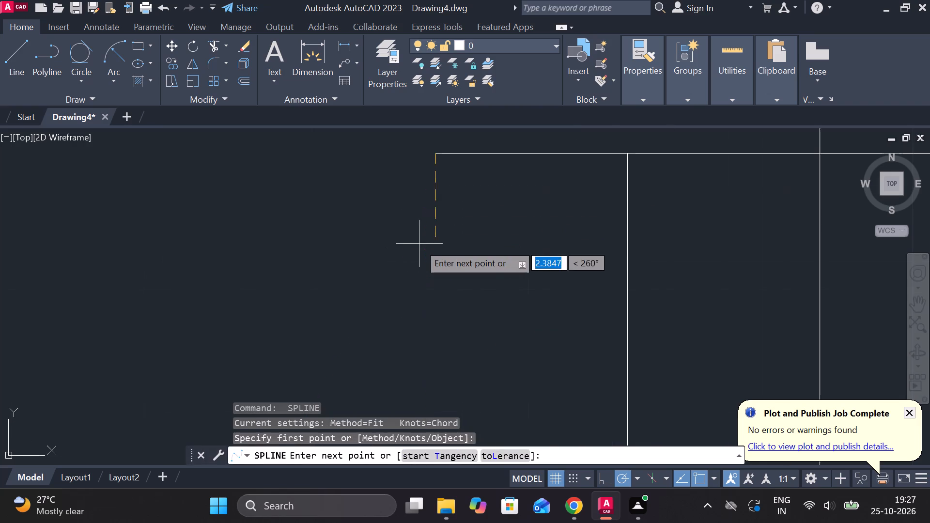
click(443, 199)
click(444, 217)
click(433, 298)
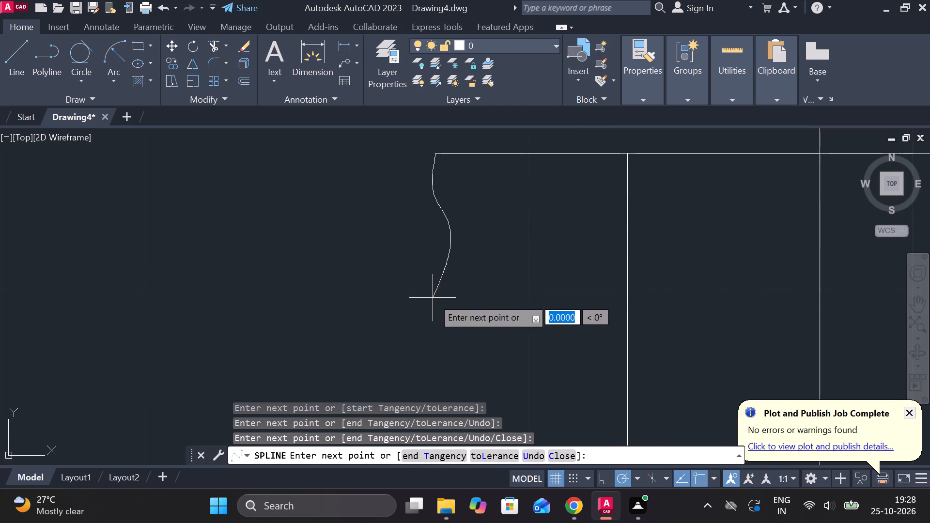
middle_drag(426, 342, 422, 239)
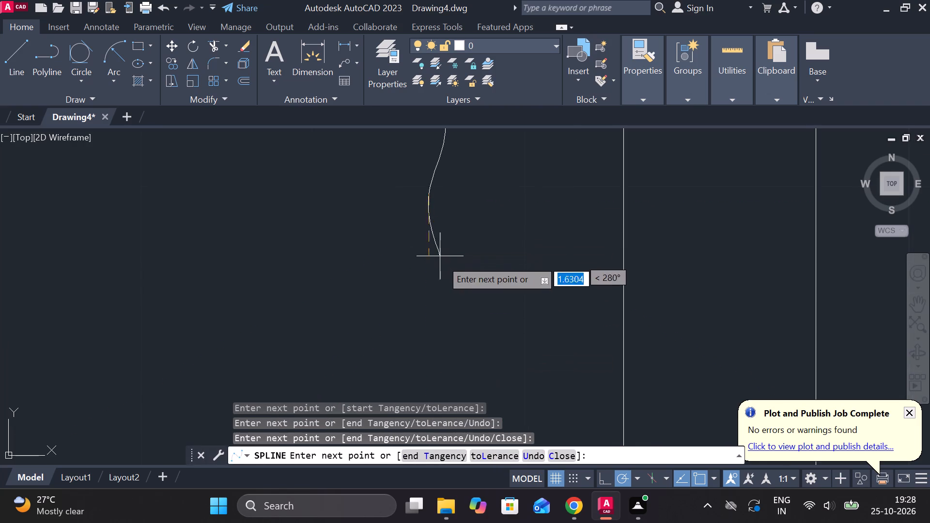
click(447, 264)
middle_drag(451, 295, 451, 137)
click(462, 183)
scroll(455, 236, down, 1)
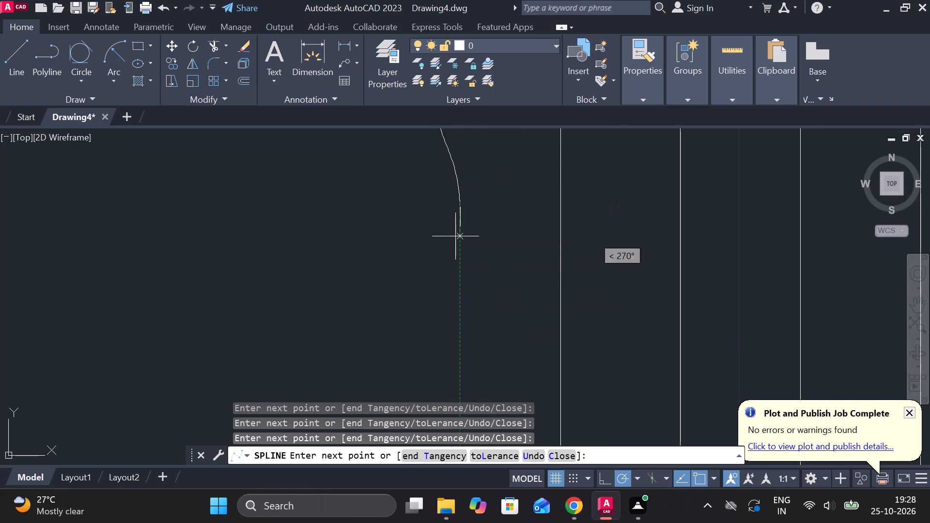
click(446, 260)
scroll(395, 319, down, 2)
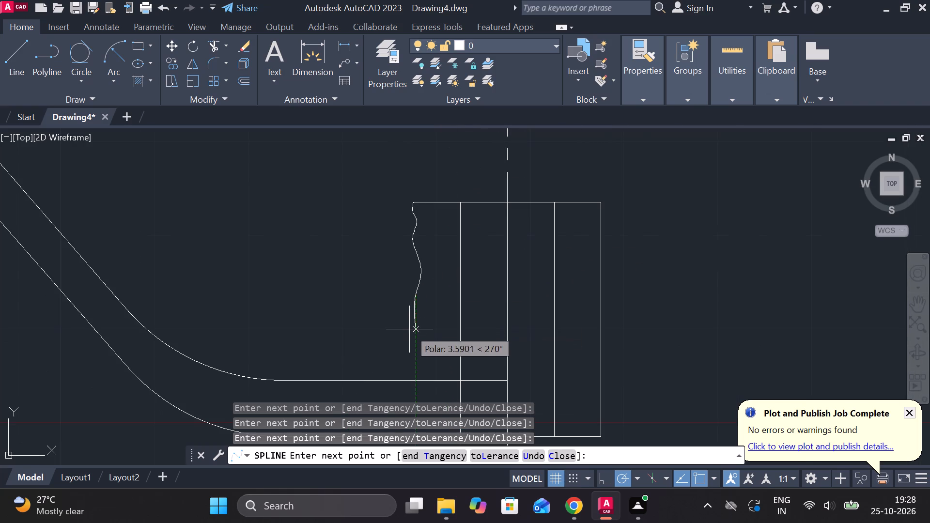
click(409, 329)
middle_drag(426, 347, 415, 277)
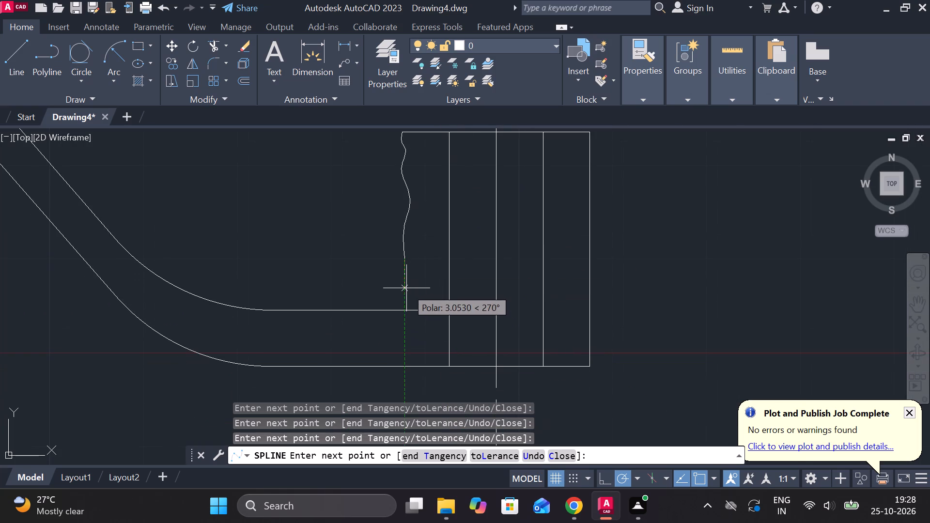
click(406, 288)
click(396, 330)
click(402, 367)
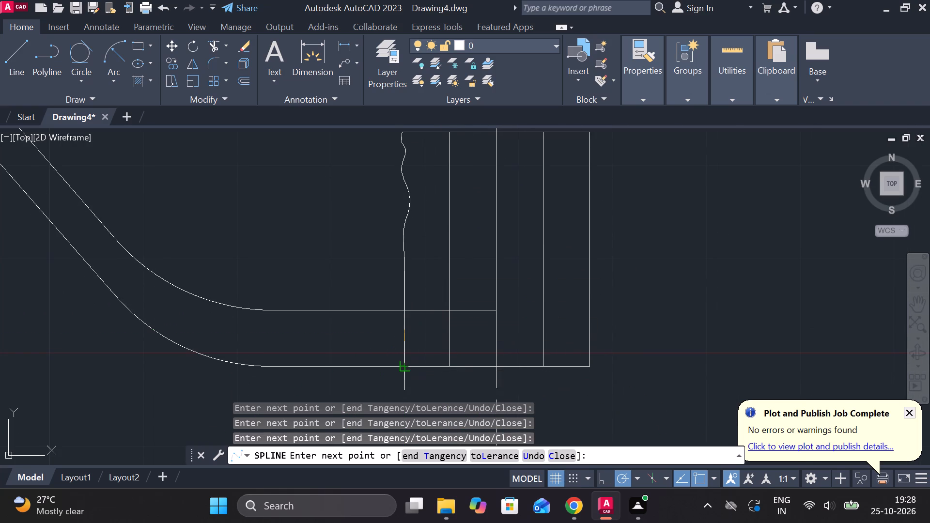
key(Return)
Trim the arm's upper line where it runs inside the small rectangle, back to the wavy break line.
scroll(460, 355, down, 1)
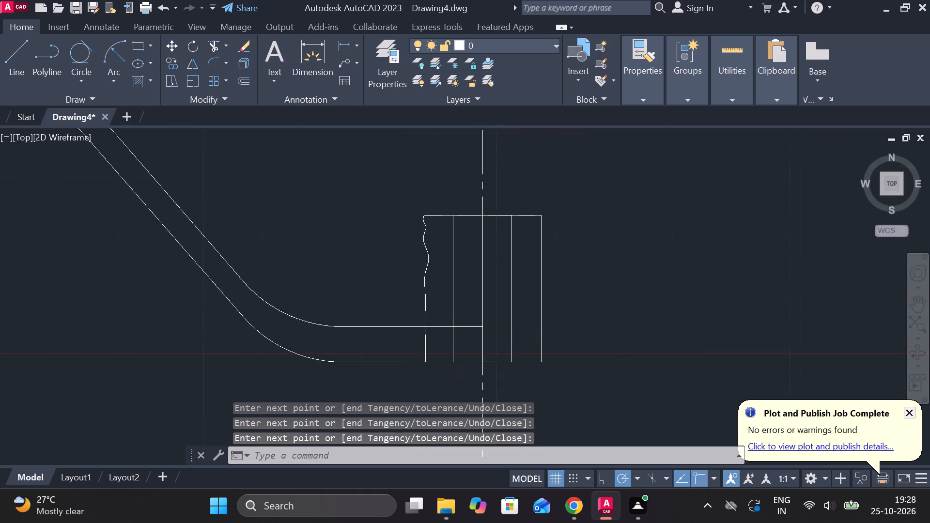
scroll(466, 346, down, 1)
scroll(520, 338, down, 1)
middle_click(537, 331)
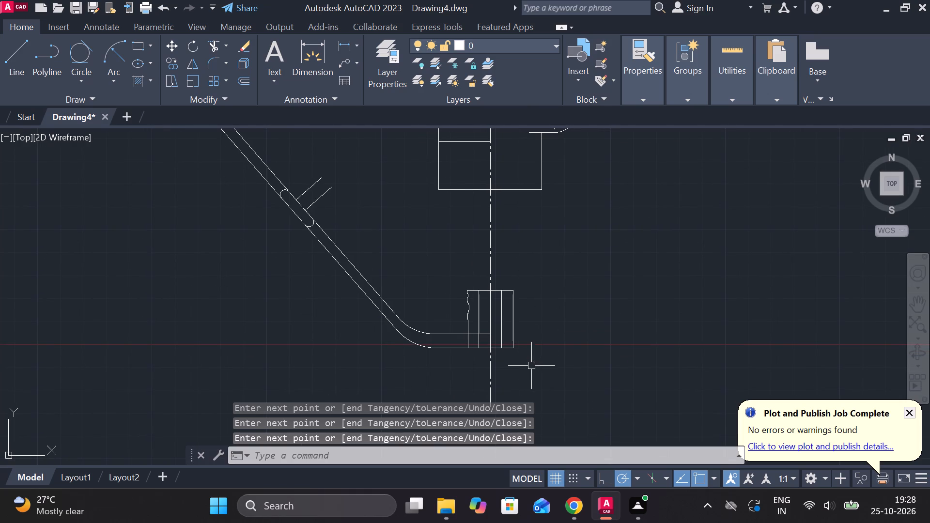
scroll(528, 366, up, 2)
text(TR)
key(space)
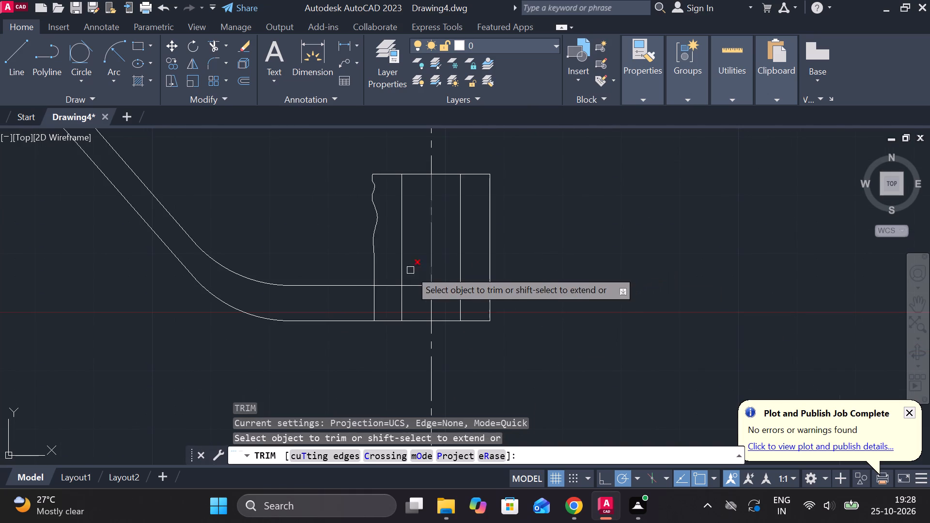
click(416, 285)
click(380, 285)
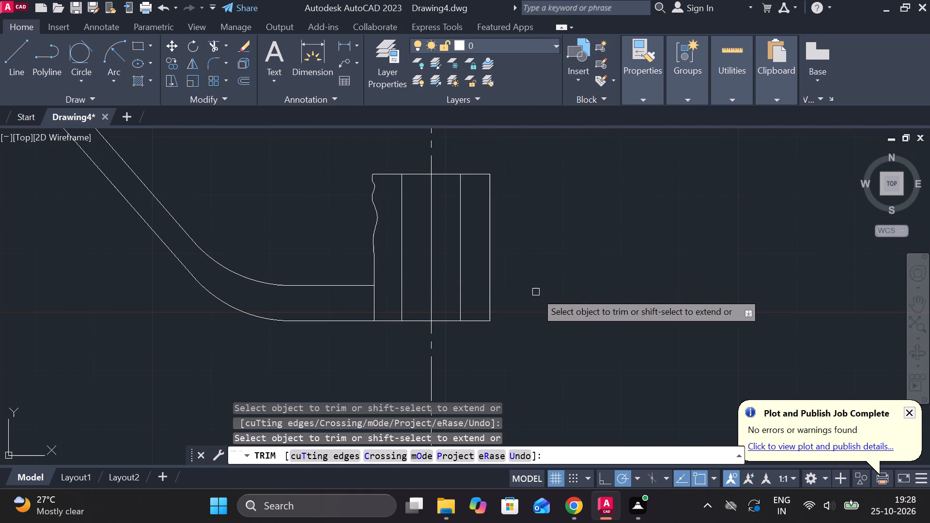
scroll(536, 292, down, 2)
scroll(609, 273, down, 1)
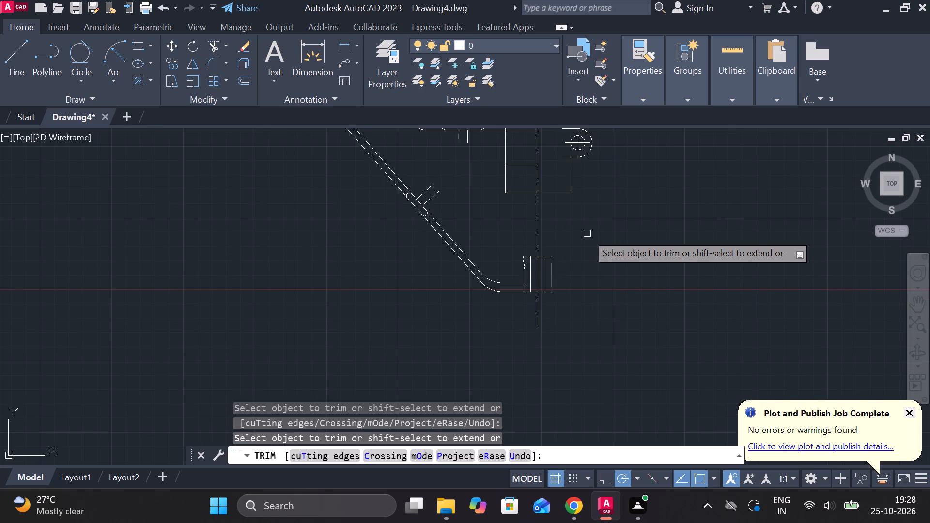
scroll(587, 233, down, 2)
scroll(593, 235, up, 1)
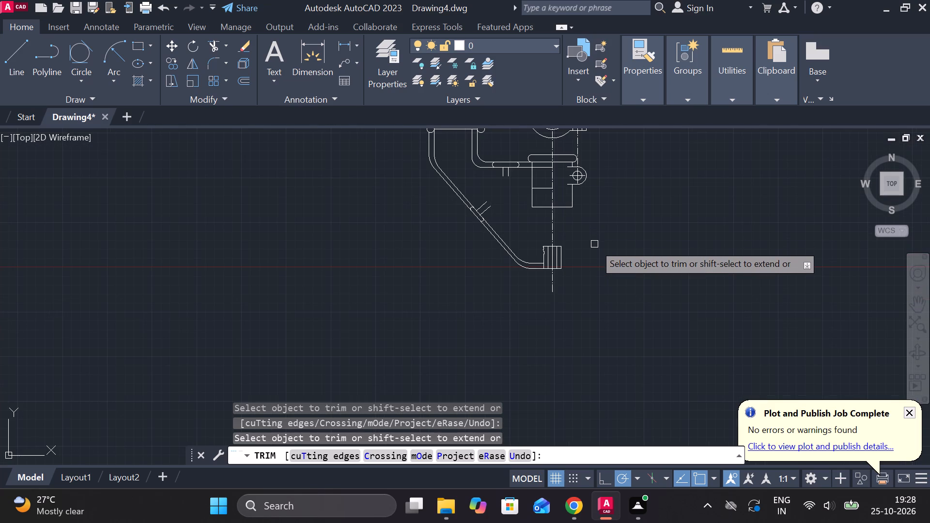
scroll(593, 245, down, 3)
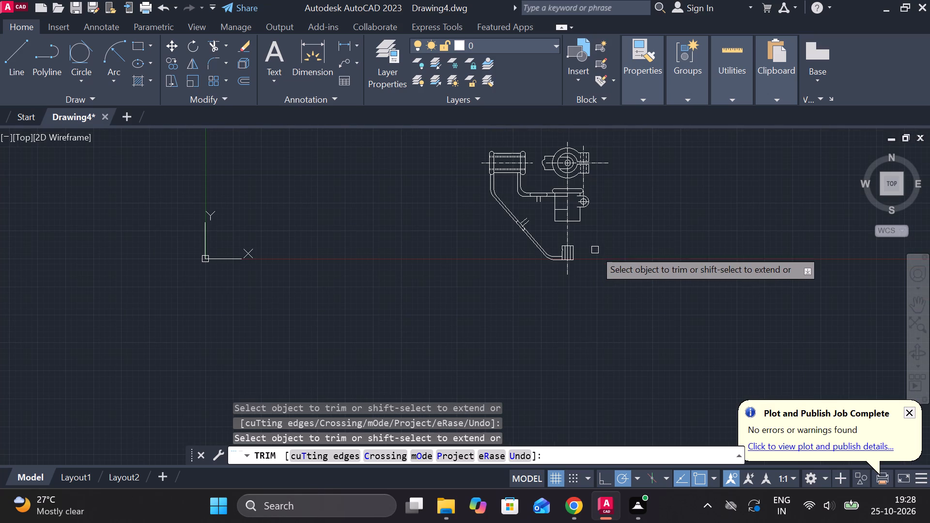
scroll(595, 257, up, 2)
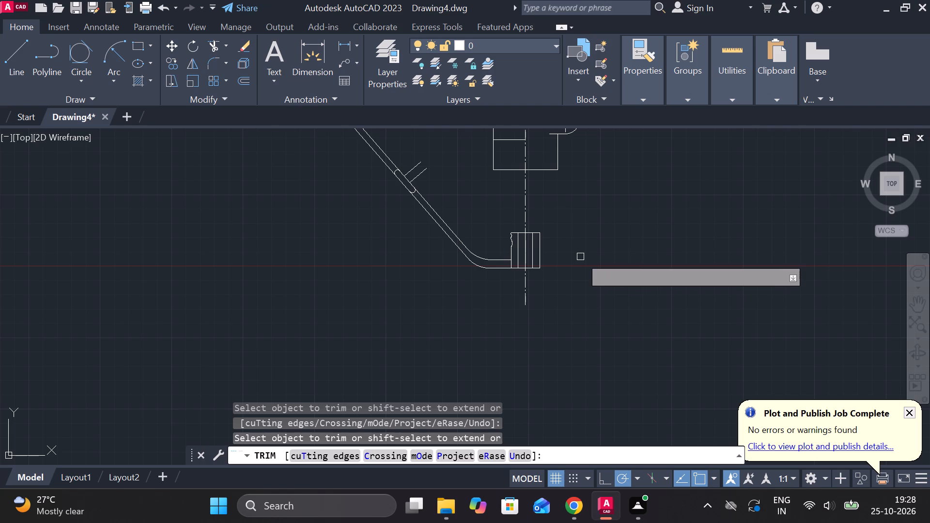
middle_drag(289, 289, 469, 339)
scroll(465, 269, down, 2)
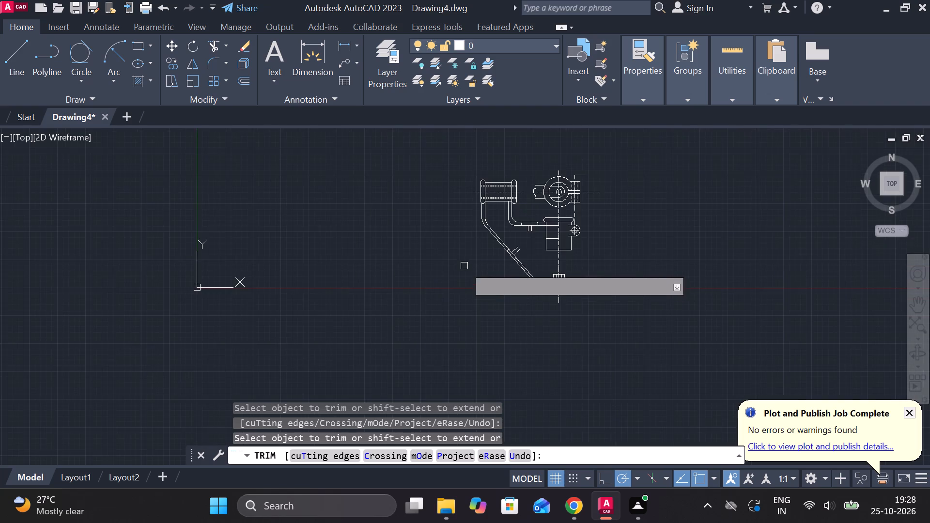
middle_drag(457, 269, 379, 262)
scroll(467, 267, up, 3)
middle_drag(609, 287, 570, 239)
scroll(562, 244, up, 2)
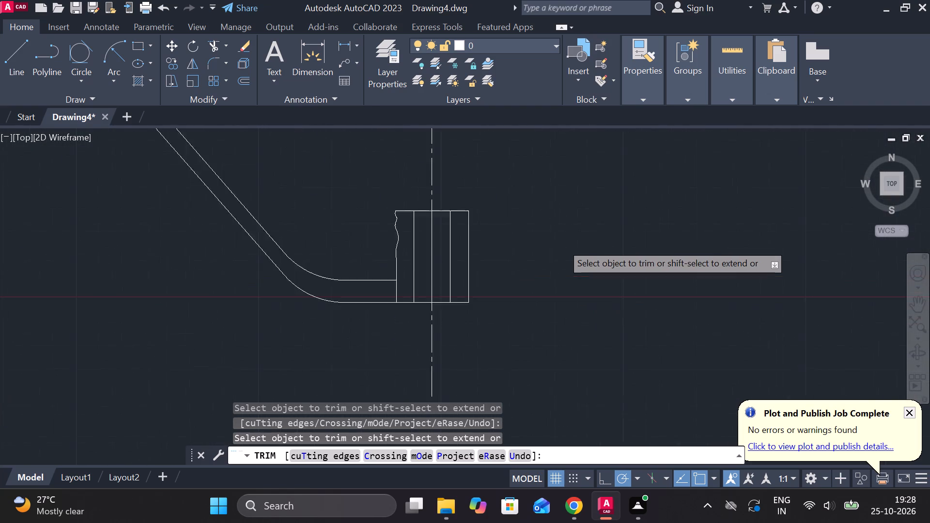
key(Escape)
Hatch the two wall areas either side of the bore in the small lower rectangle with ANSI31 at scale 0.4.
click(139, 75)
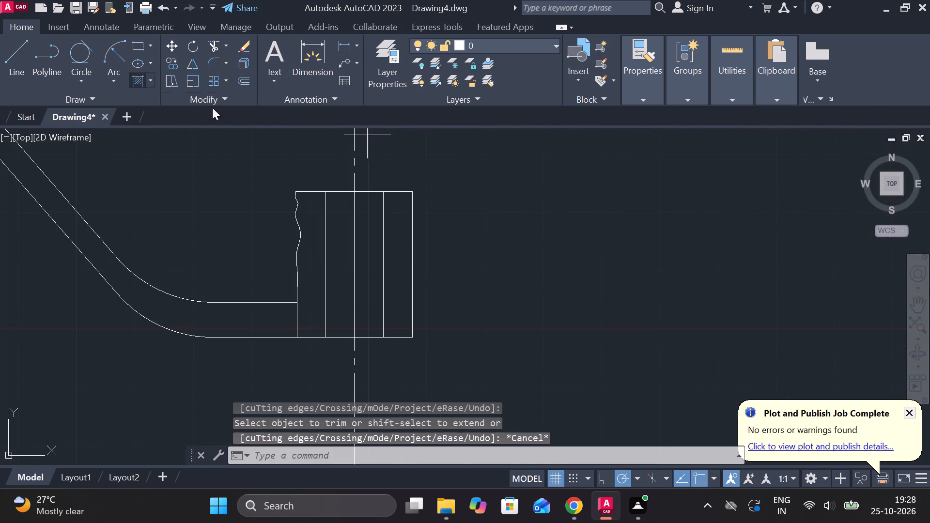
drag(555, 82, 498, 86)
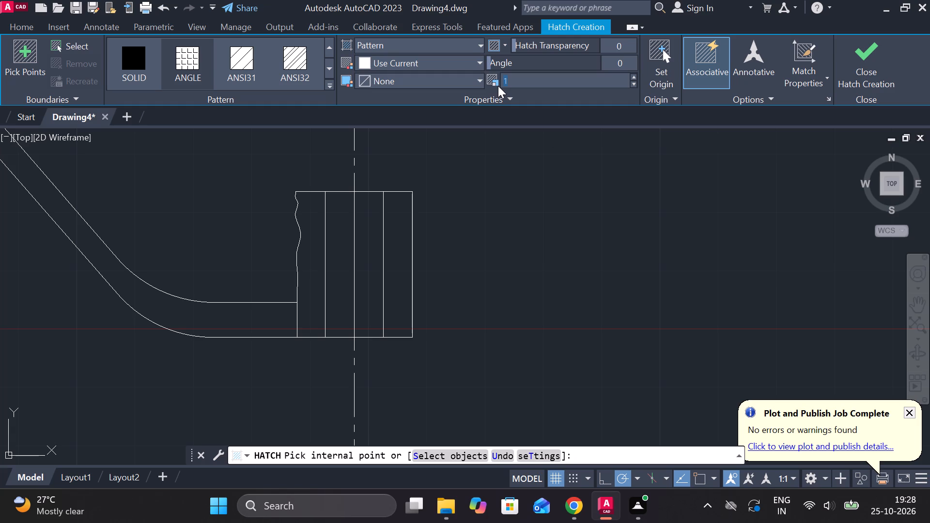
text(.4)
click(254, 61)
key(Return)
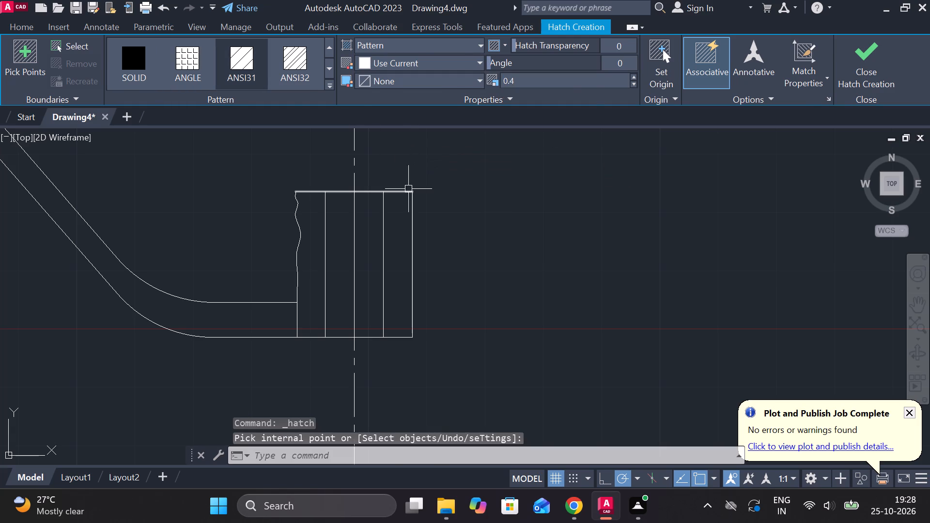
click(402, 253)
key(Escape)
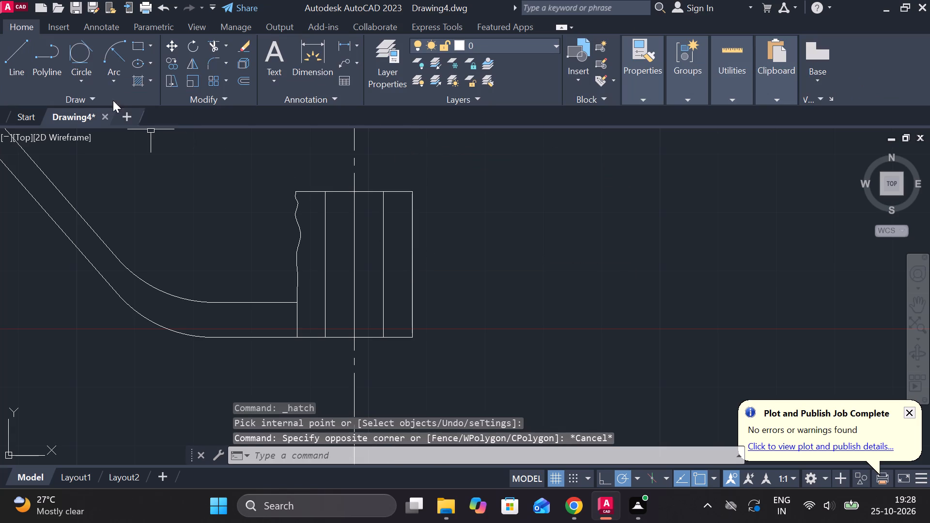
click(138, 86)
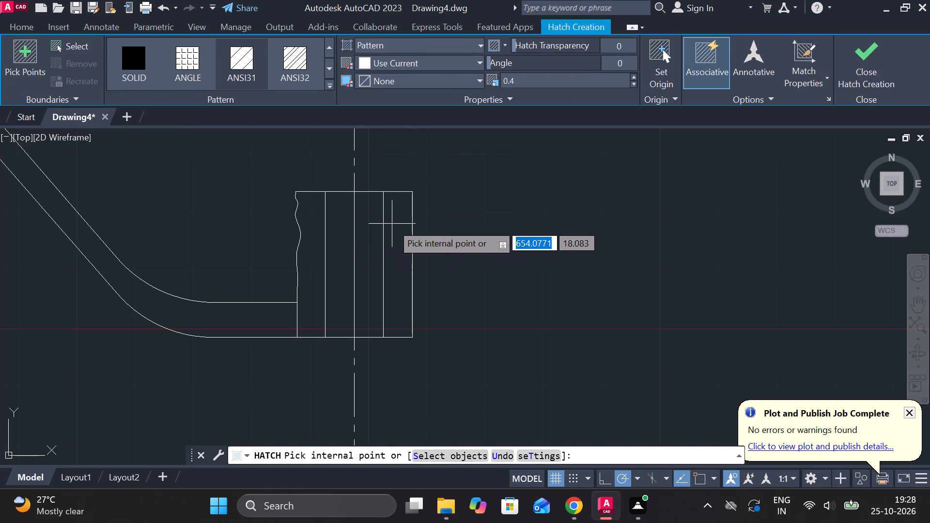
click(392, 224)
click(314, 246)
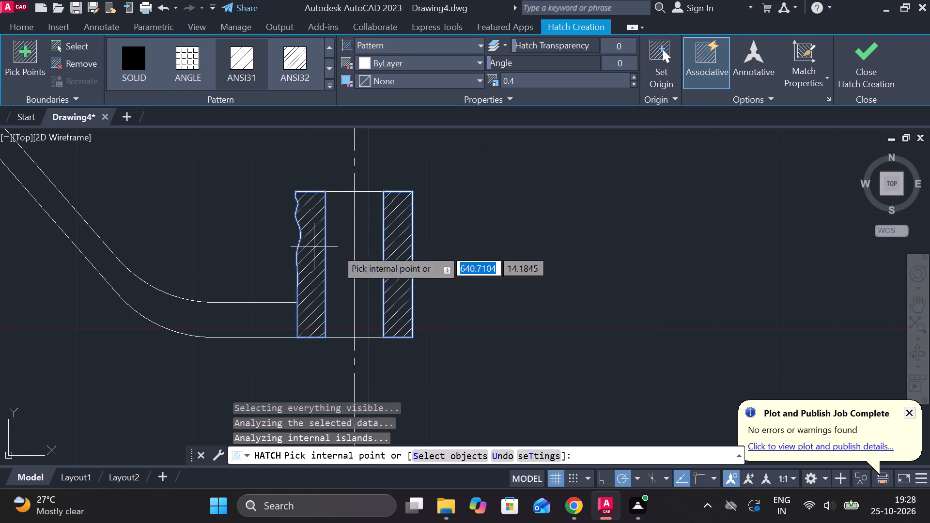
scroll(503, 257, down, 2)
middle_drag(512, 291, 527, 370)
scroll(522, 345, down, 1)
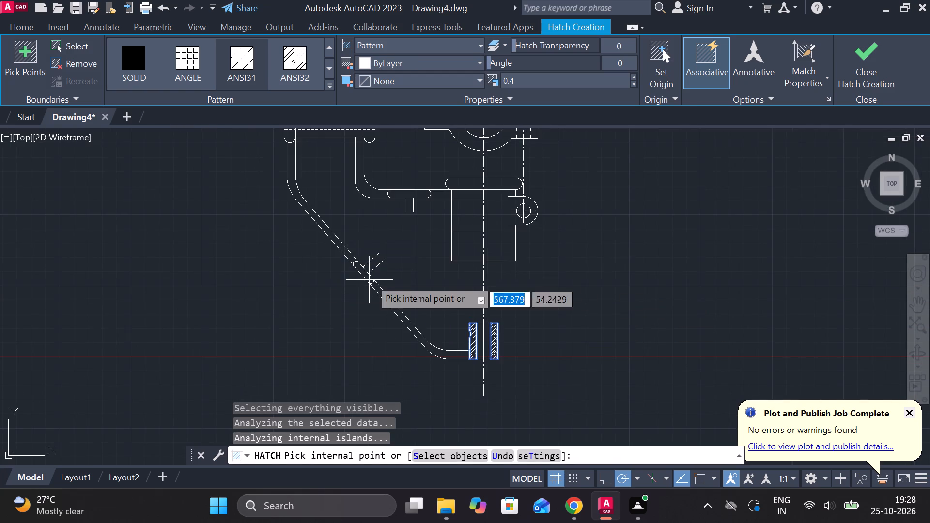
scroll(371, 265, up, 3)
click(351, 301)
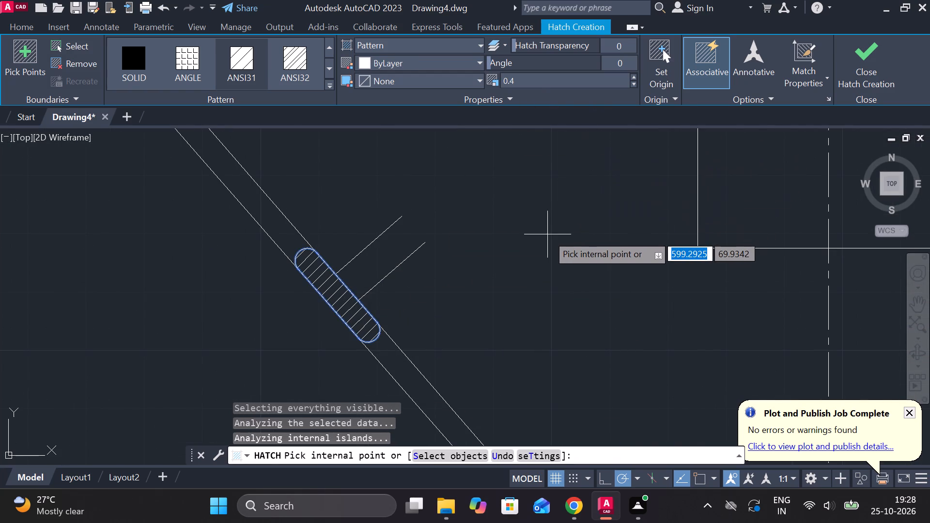
key(ctrl+z)
scroll(545, 241, down, 2)
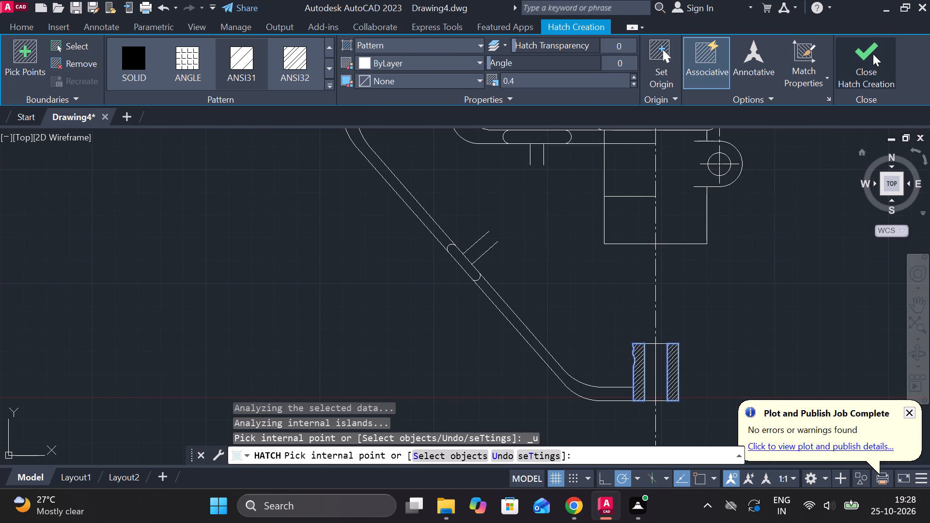
click(873, 55)
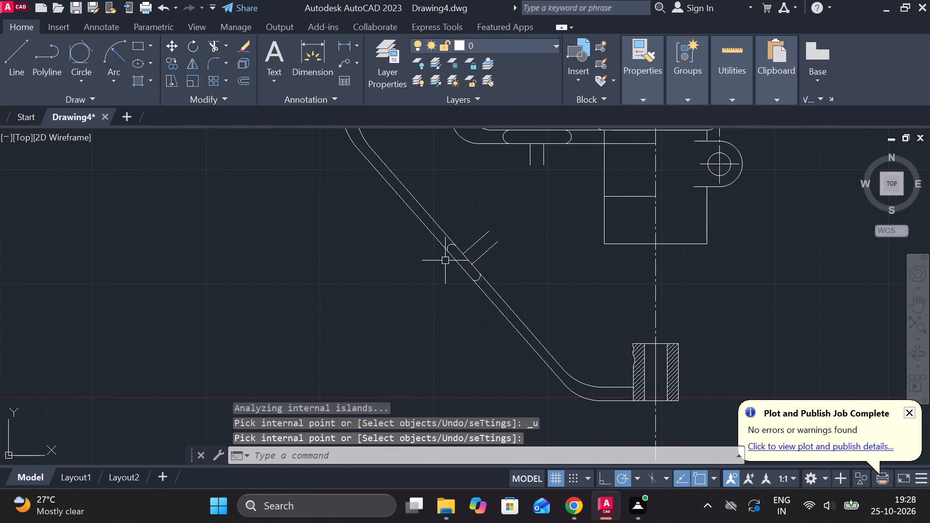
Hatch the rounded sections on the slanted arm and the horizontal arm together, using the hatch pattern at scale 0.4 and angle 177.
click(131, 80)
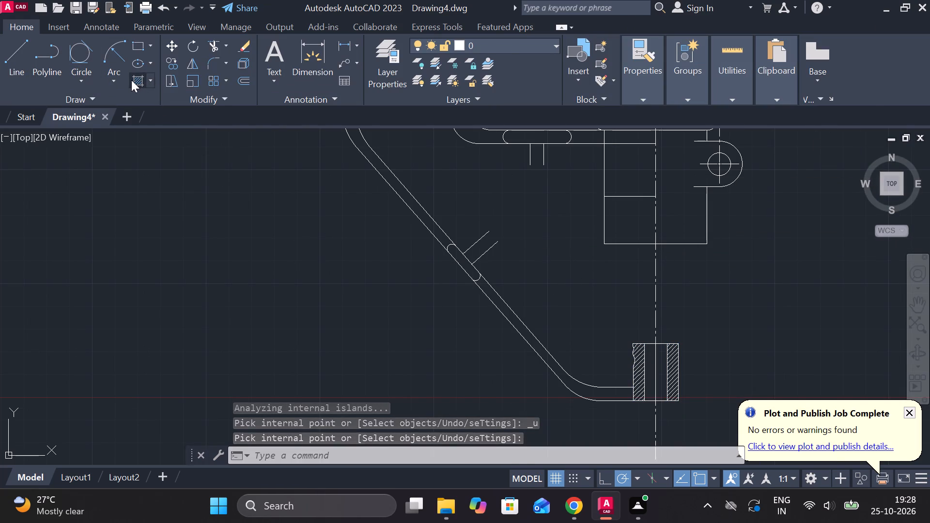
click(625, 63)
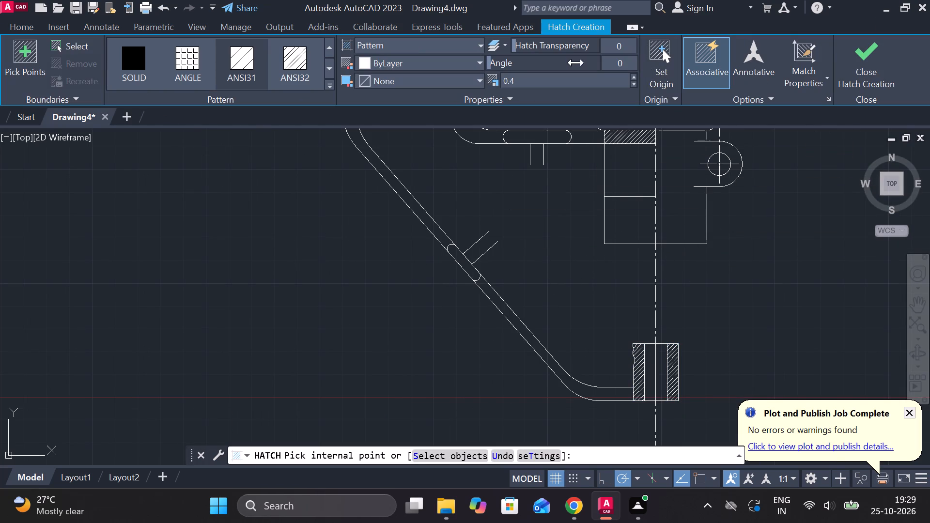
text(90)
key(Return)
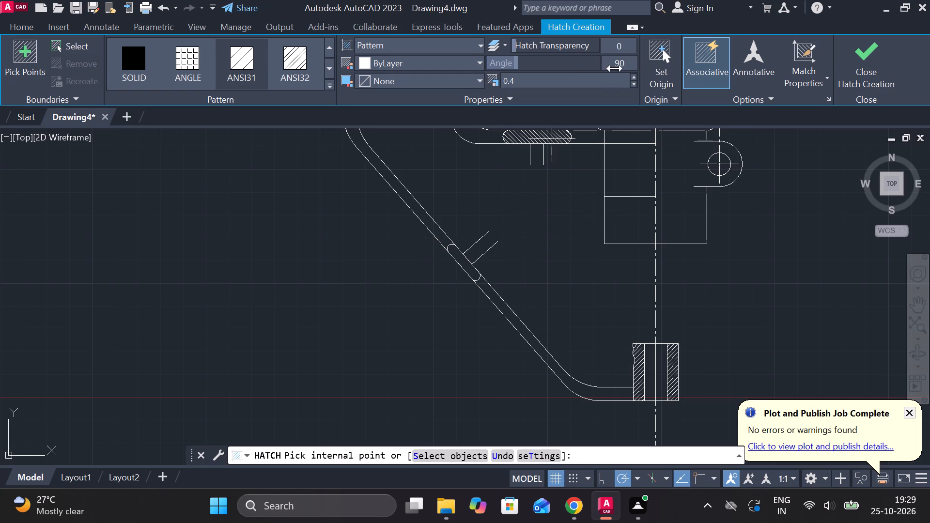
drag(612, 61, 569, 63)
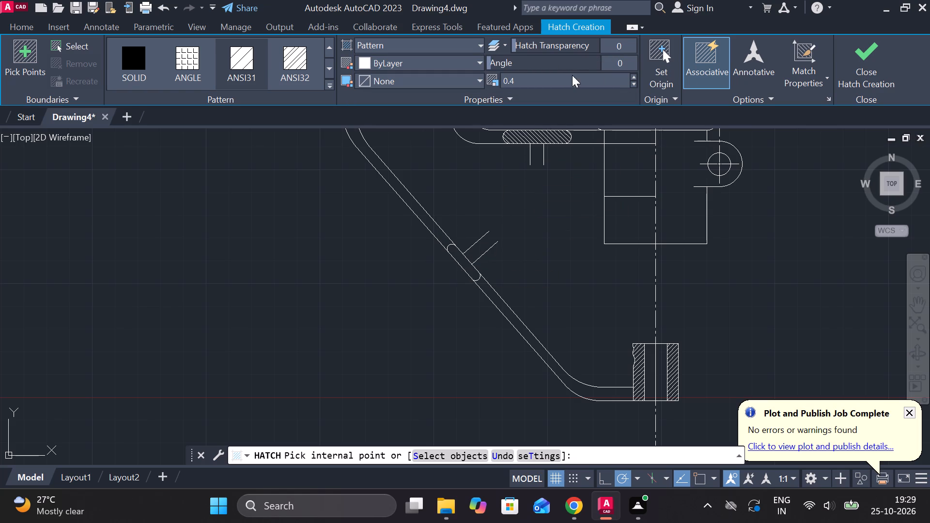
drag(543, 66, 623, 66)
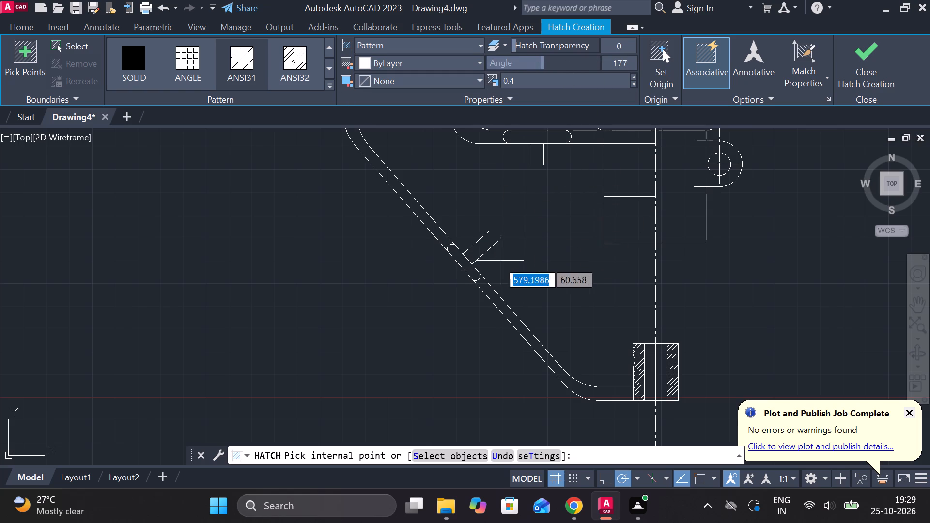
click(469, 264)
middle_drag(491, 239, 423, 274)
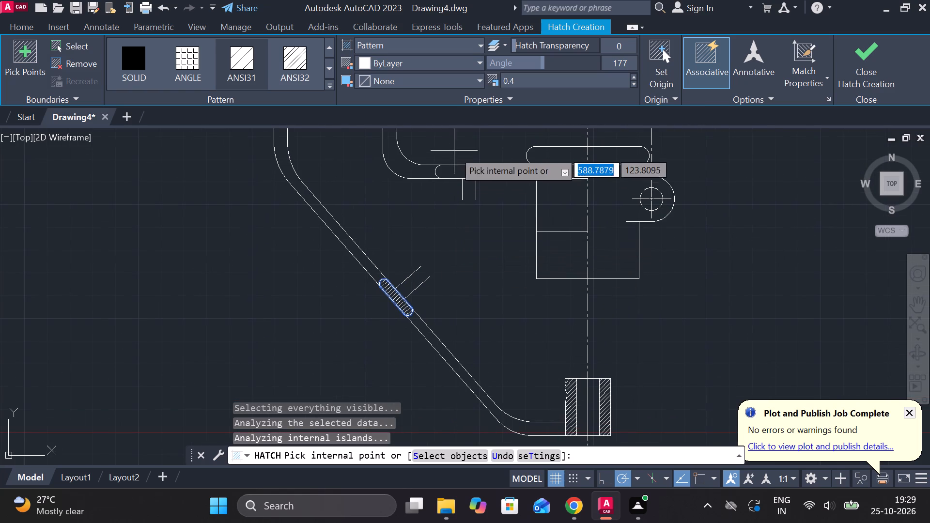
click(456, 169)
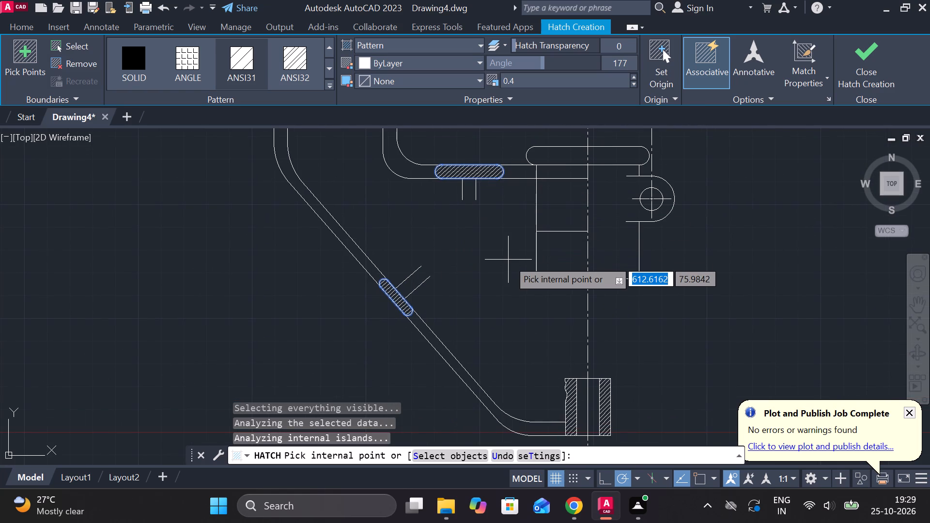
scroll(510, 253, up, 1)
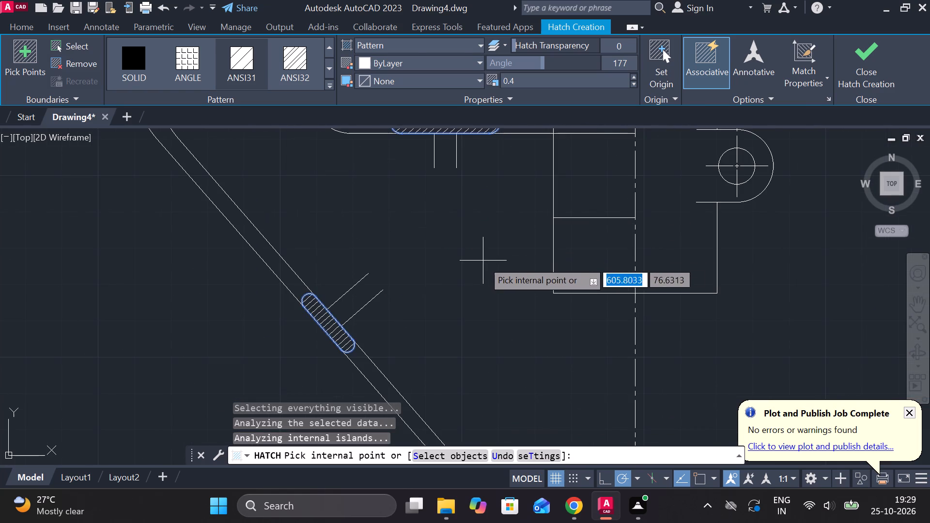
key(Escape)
Draw lines closing the open ends of the short ribs on the slanted arm and below the horizontal arm.
key(l)
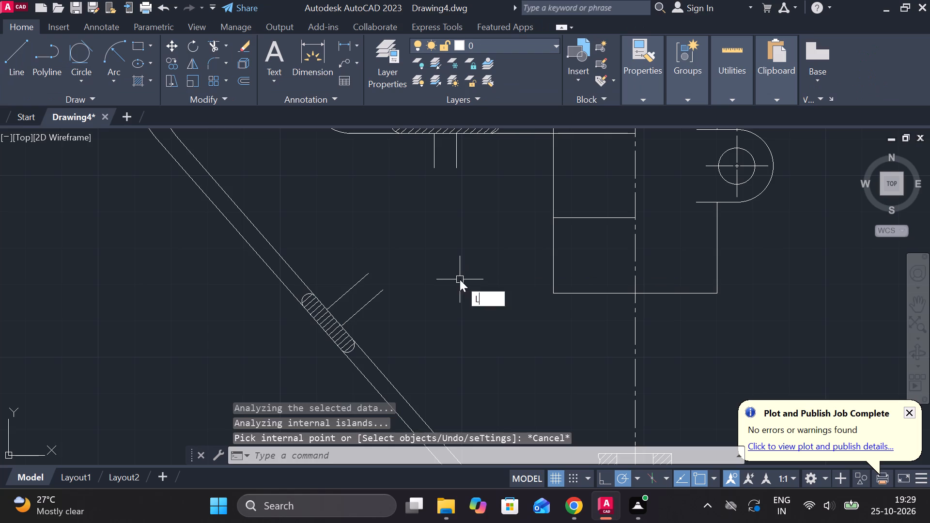
key(Return)
click(363, 269)
click(381, 286)
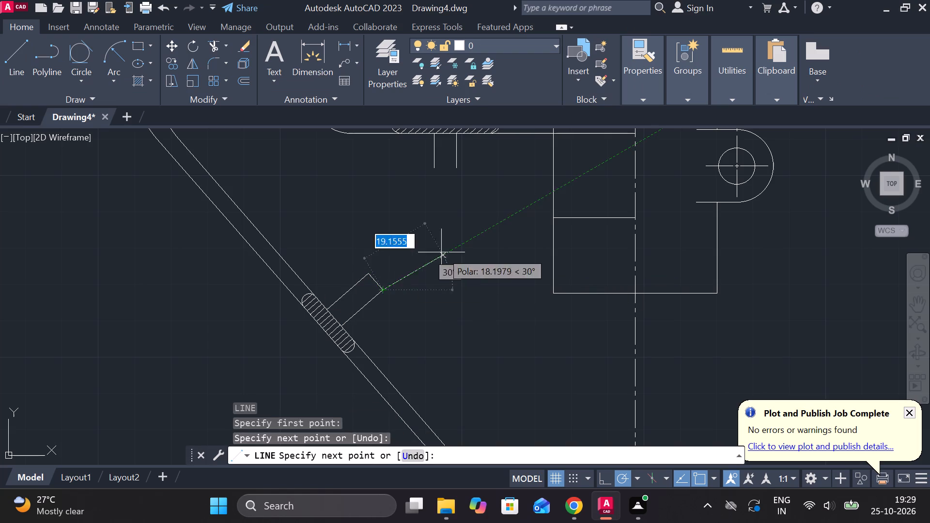
key(Escape)
key(space)
click(440, 170)
click(454, 168)
key(Escape)
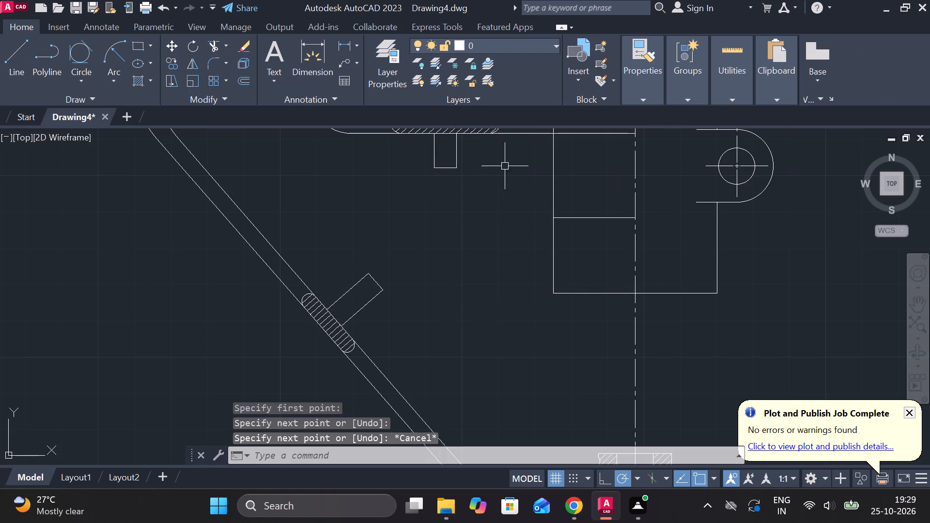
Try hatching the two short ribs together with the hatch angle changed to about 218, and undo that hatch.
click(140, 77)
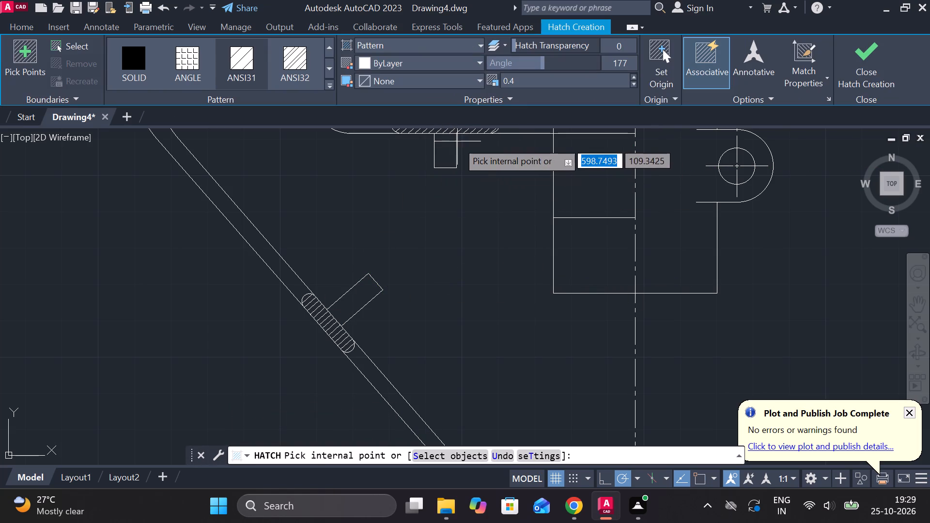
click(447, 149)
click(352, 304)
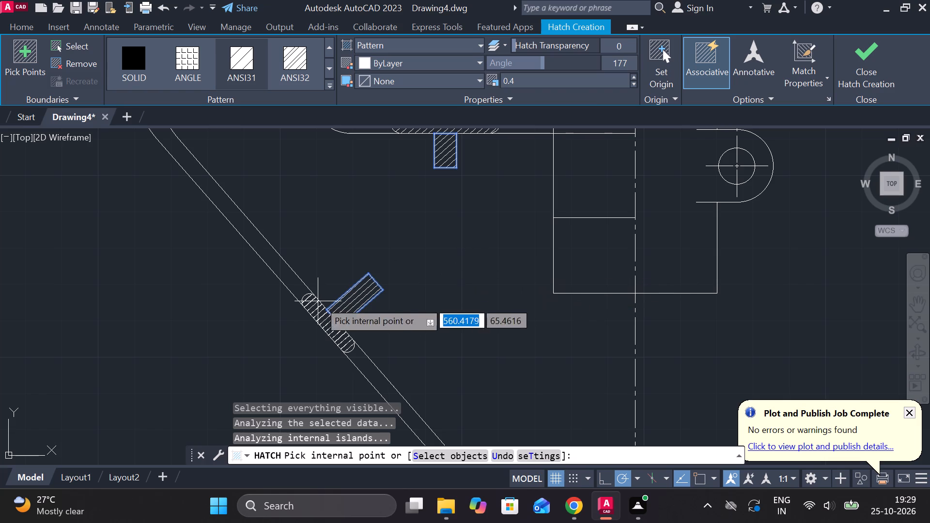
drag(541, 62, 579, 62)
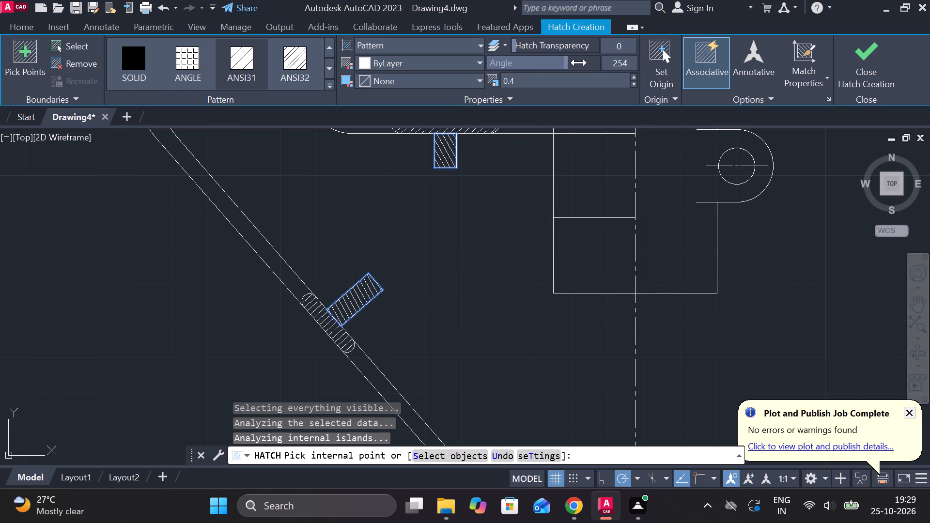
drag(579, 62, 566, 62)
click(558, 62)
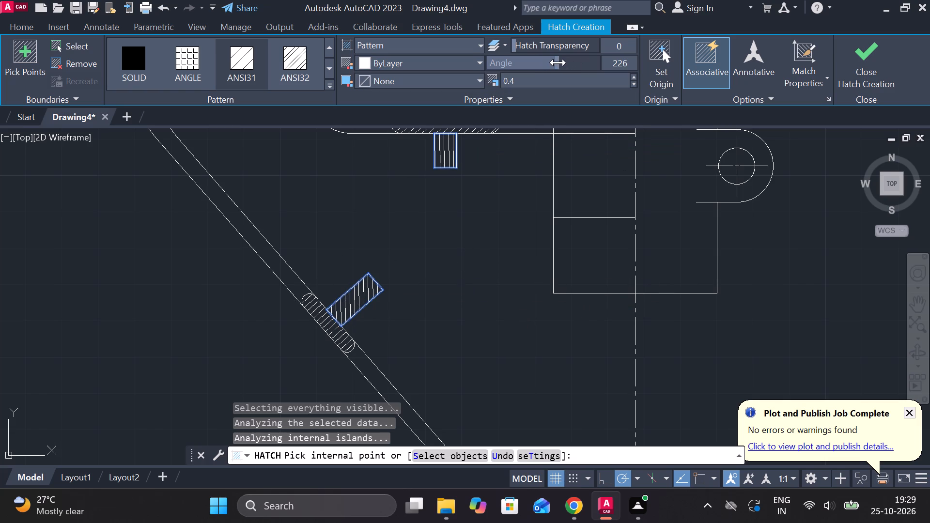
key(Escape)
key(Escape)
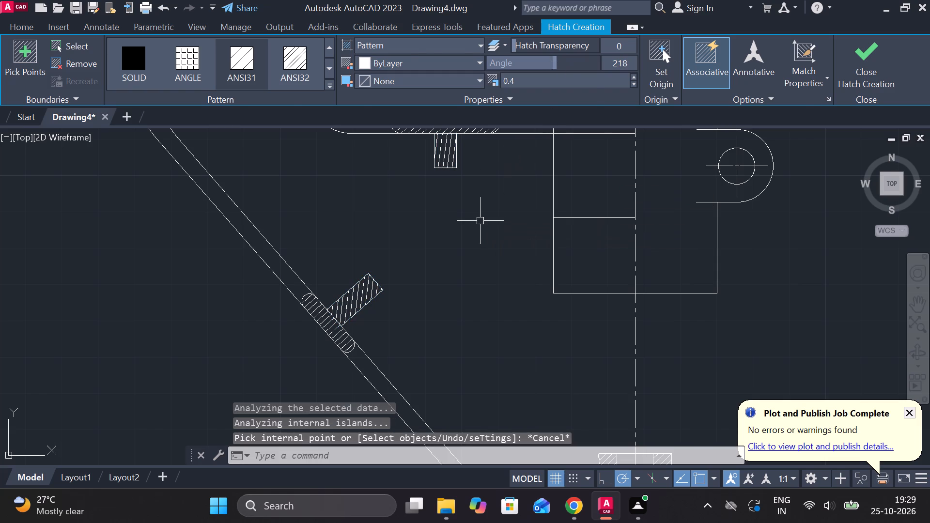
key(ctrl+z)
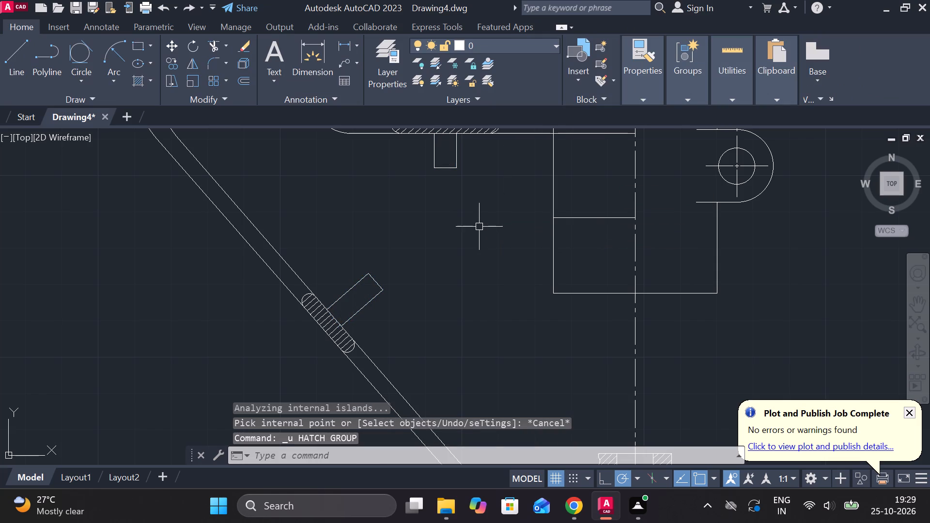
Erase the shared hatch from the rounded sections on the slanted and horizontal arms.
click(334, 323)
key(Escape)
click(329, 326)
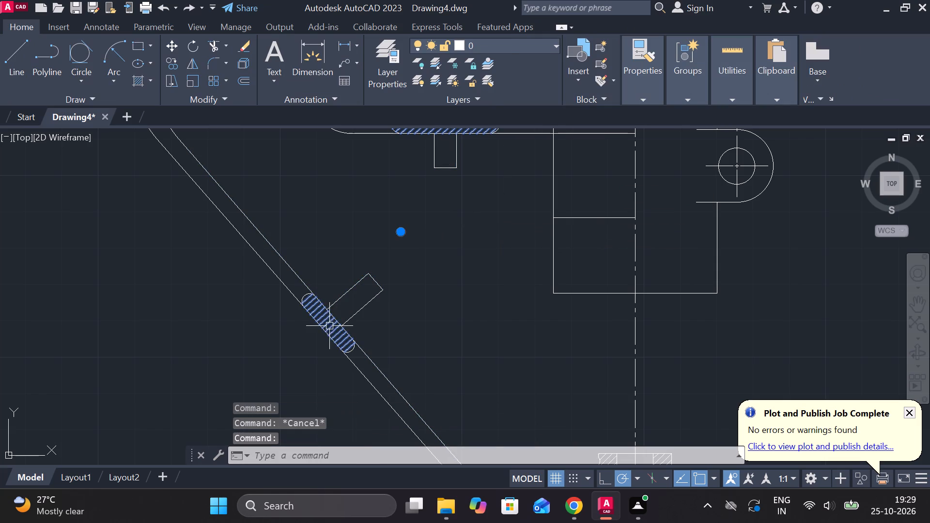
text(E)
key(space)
Hatch the horizontal arm's rounded section and the short rib below it in one hatch at scale 0.4 and angle 177.
middle_drag(433, 283, 435, 293)
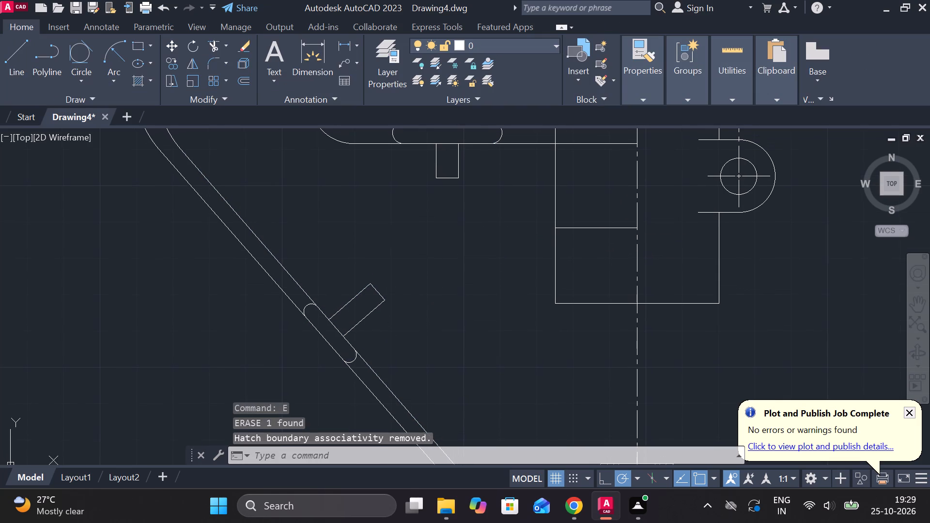
click(139, 81)
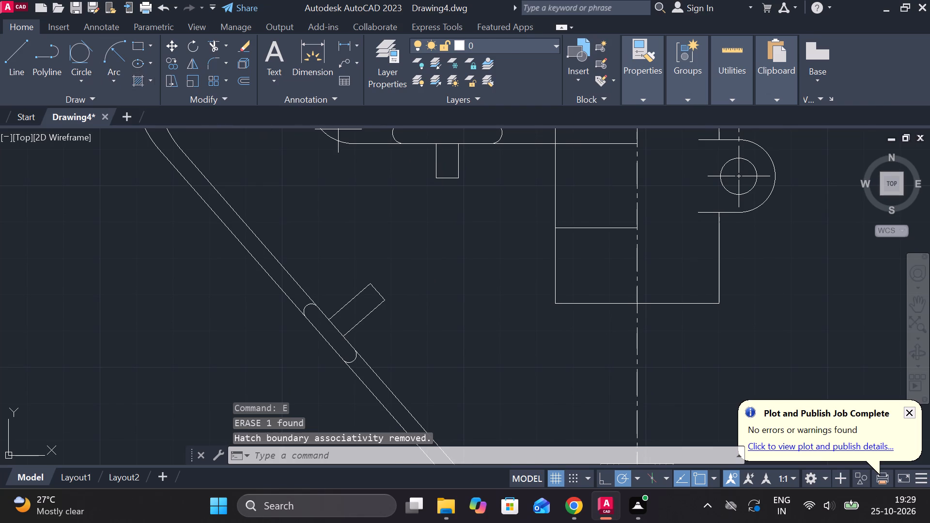
middle_drag(367, 219, 337, 263)
click(408, 179)
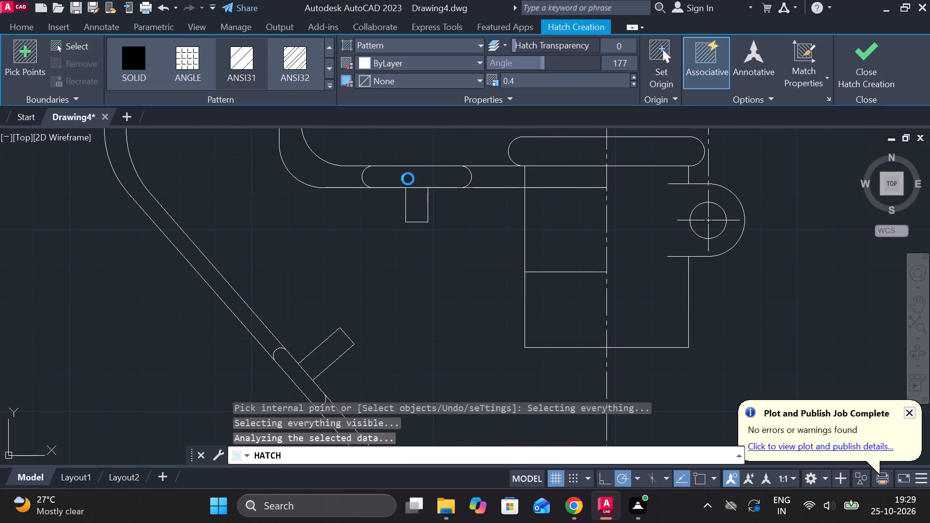
click(418, 205)
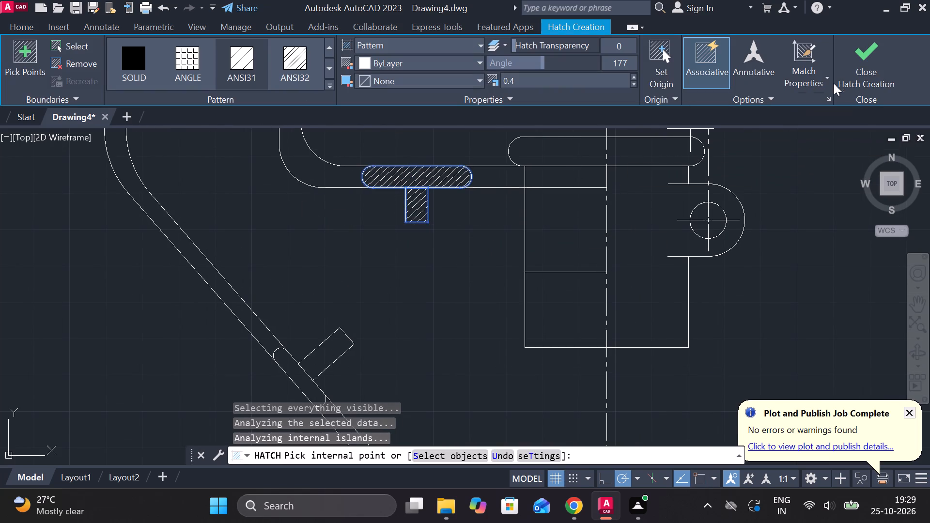
click(853, 71)
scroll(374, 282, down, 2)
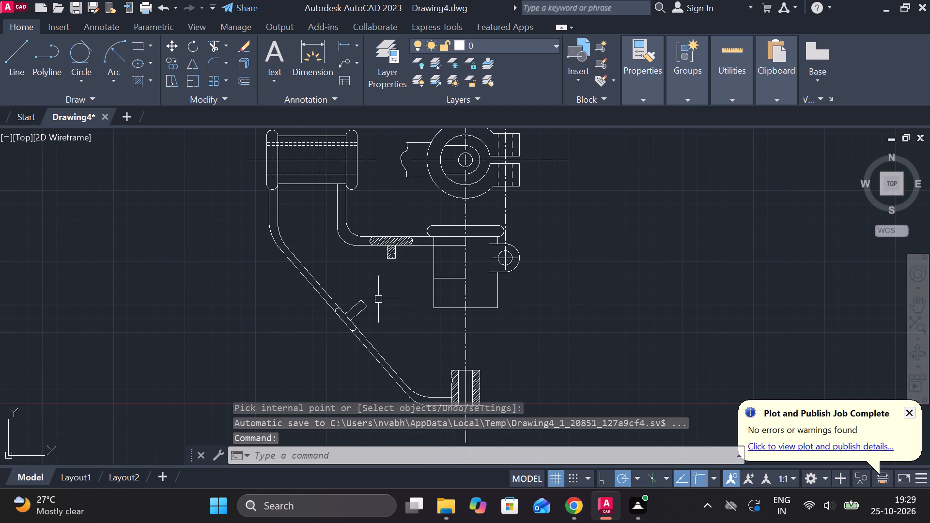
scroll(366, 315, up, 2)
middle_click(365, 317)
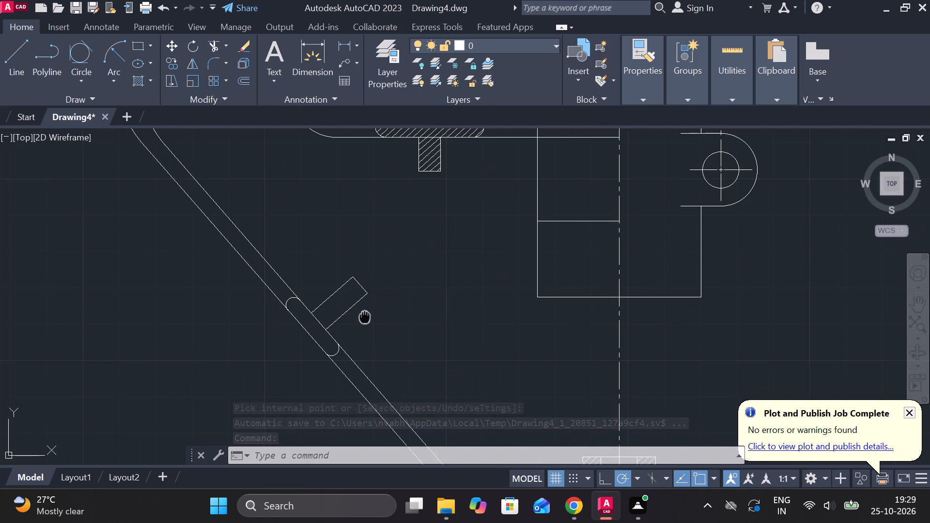
Measure the end widths of the short ribs on the slanted arm and below the horizontal arm.
click(342, 48)
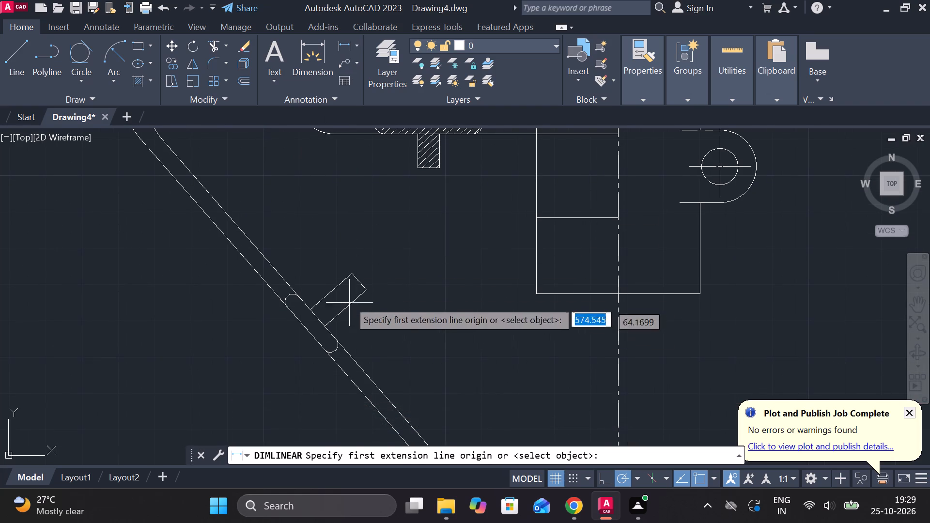
scroll(341, 272, up, 2)
click(368, 279)
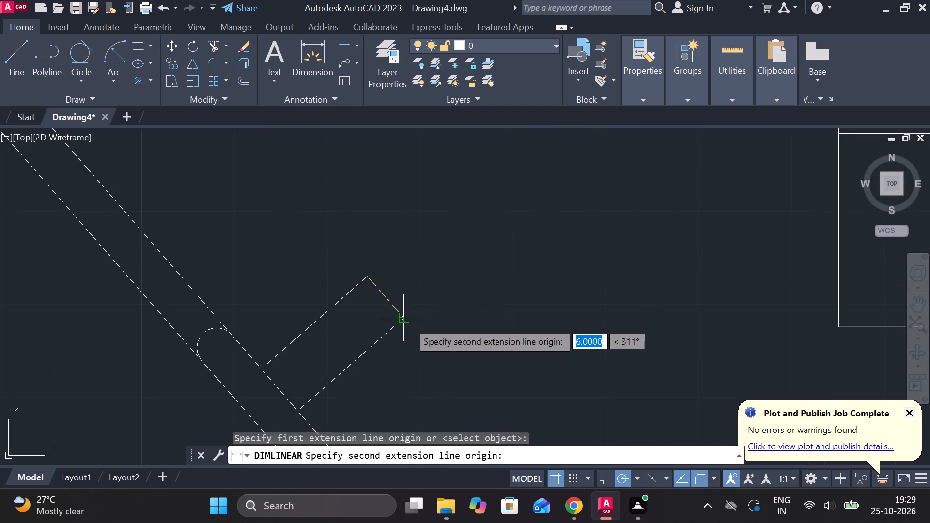
key(Escape)
scroll(439, 263, down, 2)
middle_drag(462, 255, 449, 320)
scroll(444, 287, up, 3)
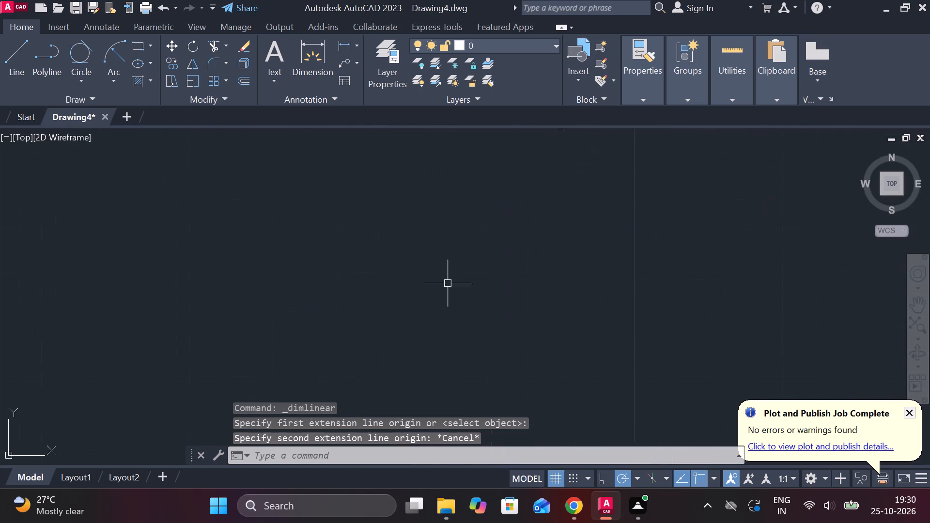
key(space)
middle_drag(525, 203, 429, 395)
click(425, 239)
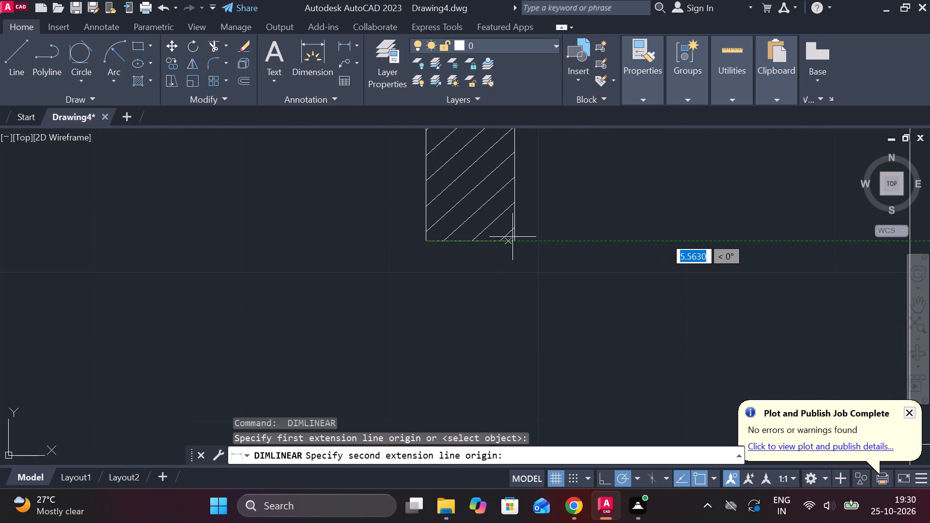
scroll(514, 252, down, 2)
key(Escape)
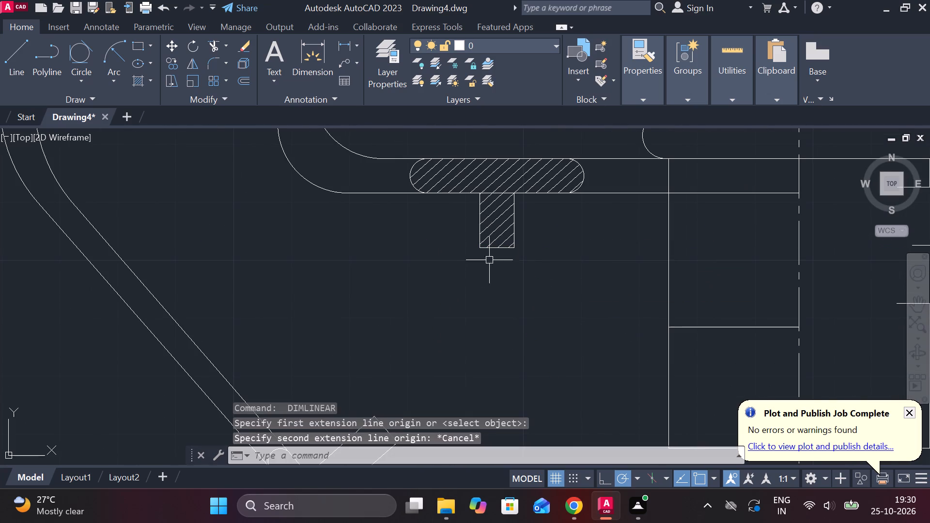
Move the end line of the rib below the horizontal arm down about 4.67 and extend both rib sides to it.
click(491, 250)
click(497, 251)
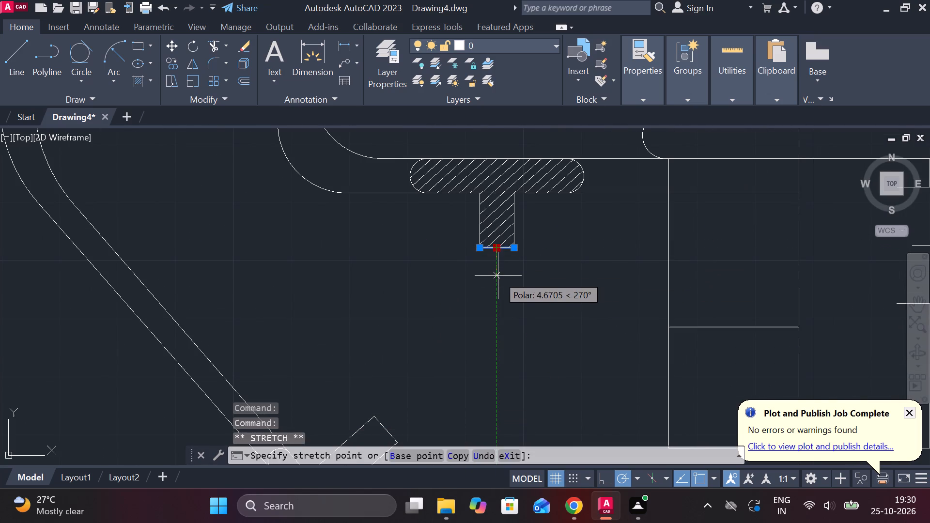
click(498, 276)
key(Escape)
text(EX)
key(space)
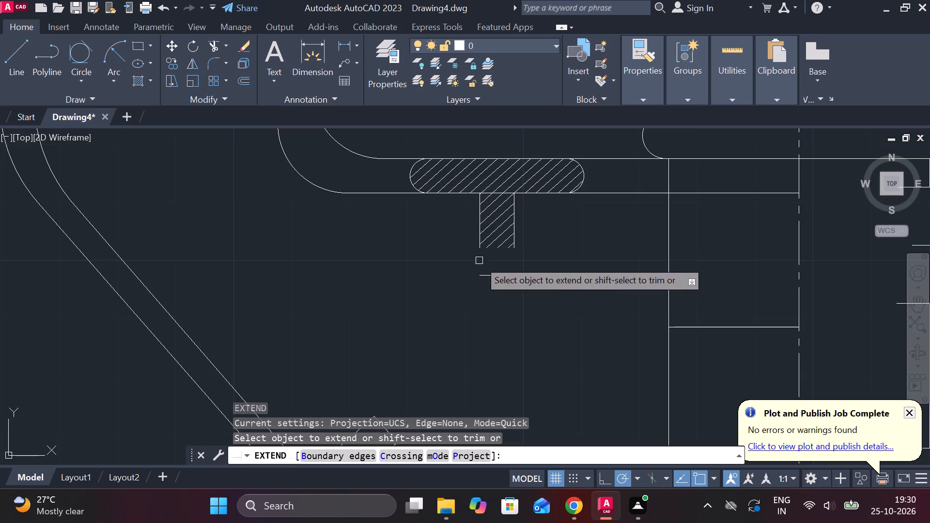
click(480, 230)
click(515, 236)
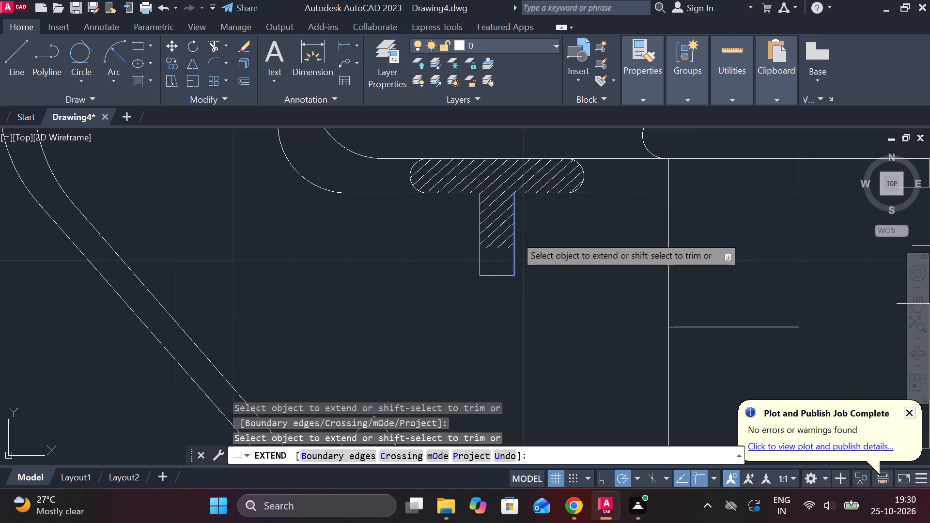
key(Escape)
Erase the shared hatch from the horizontal arm's rounded section and the rib below it.
click(507, 244)
key(Escape)
click(504, 238)
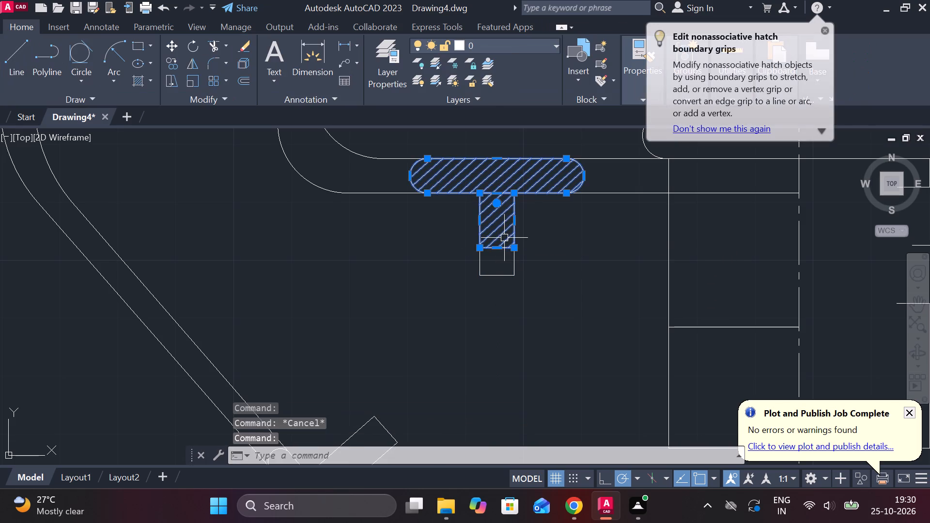
text(E)
key(space)
Hatch the horizontal arm's rounded section and the lengthened rib below it together at scale 0.4 and angle 177.
click(140, 83)
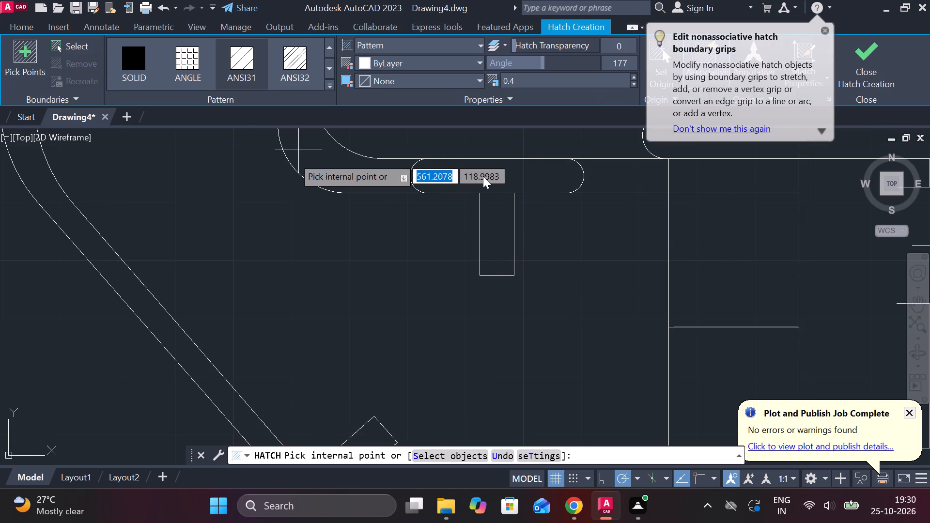
click(522, 171)
click(508, 233)
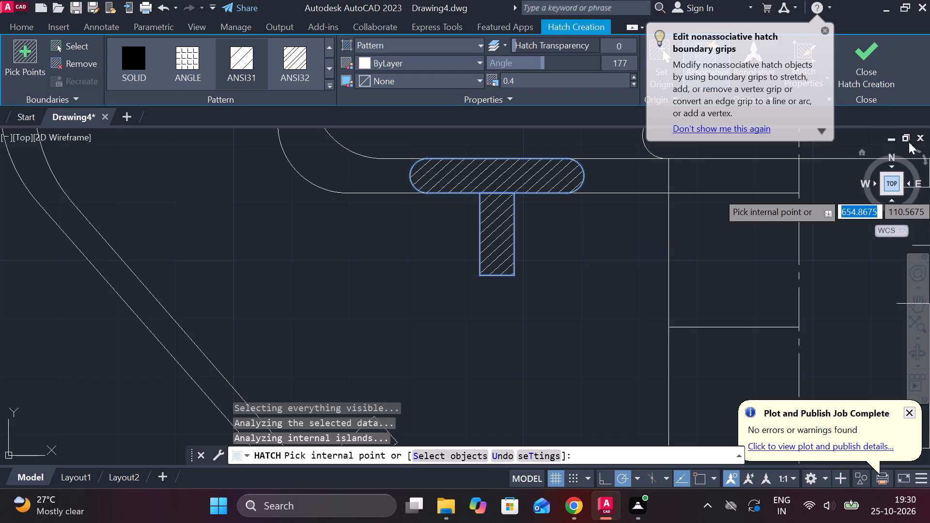
click(884, 96)
click(872, 79)
Hatch the slanted arm's rounded section and its short rib together at scale 0.4 and angle 114.
scroll(555, 252, down, 2)
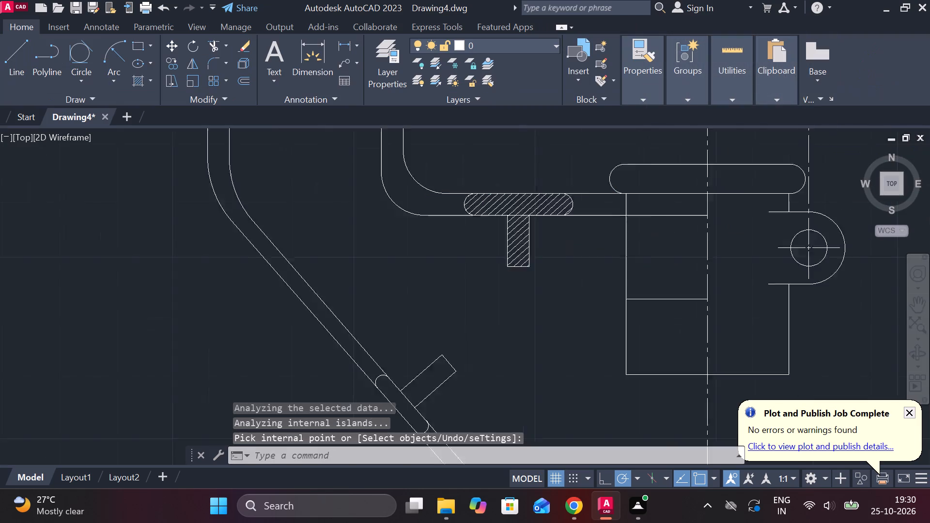
scroll(555, 252, down, 1)
click(138, 83)
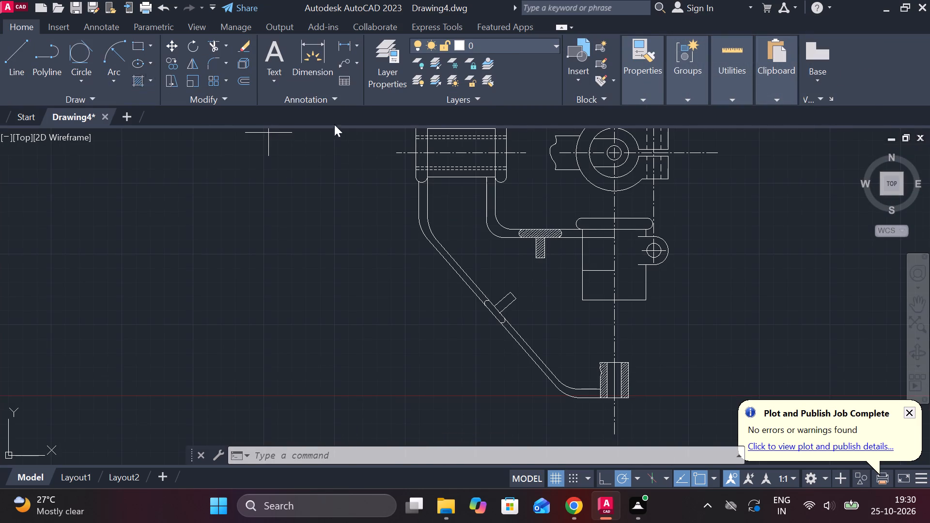
drag(588, 59, 560, 64)
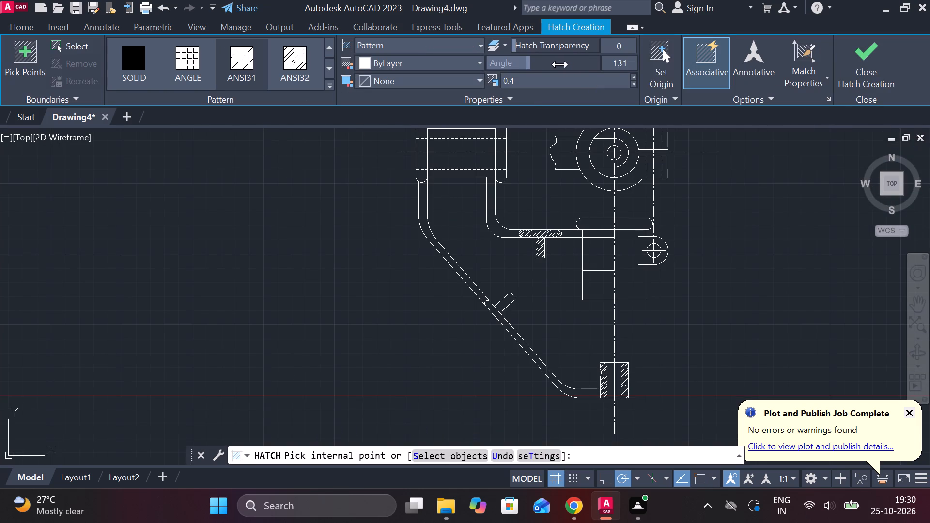
drag(560, 64, 555, 64)
scroll(540, 336, up, 2)
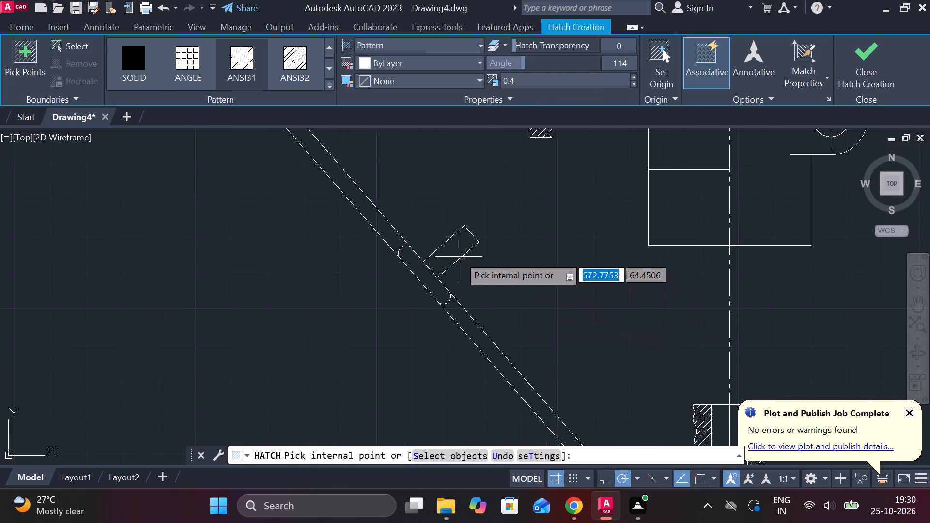
click(458, 252)
click(423, 276)
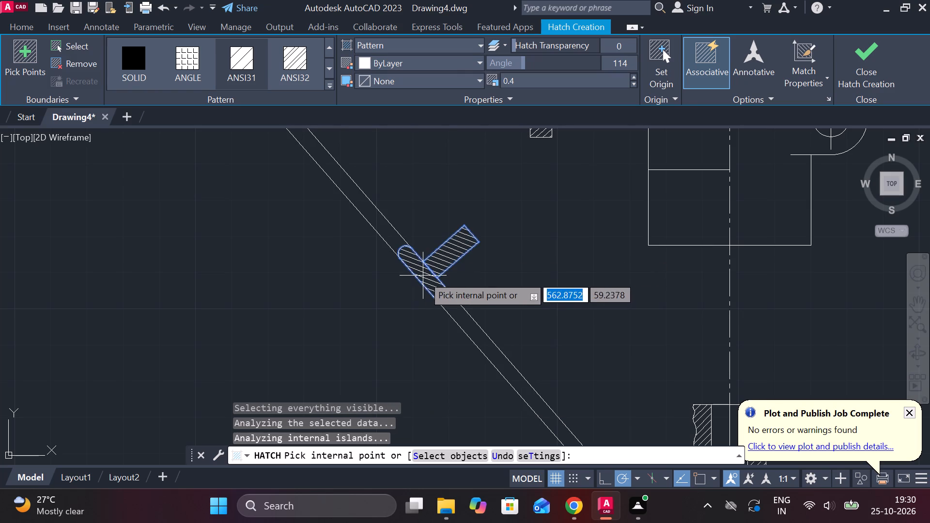
click(871, 69)
Erase the other, unhatched bracket drawing that lies up and to the left of the hatched one.
scroll(462, 257, down, 2)
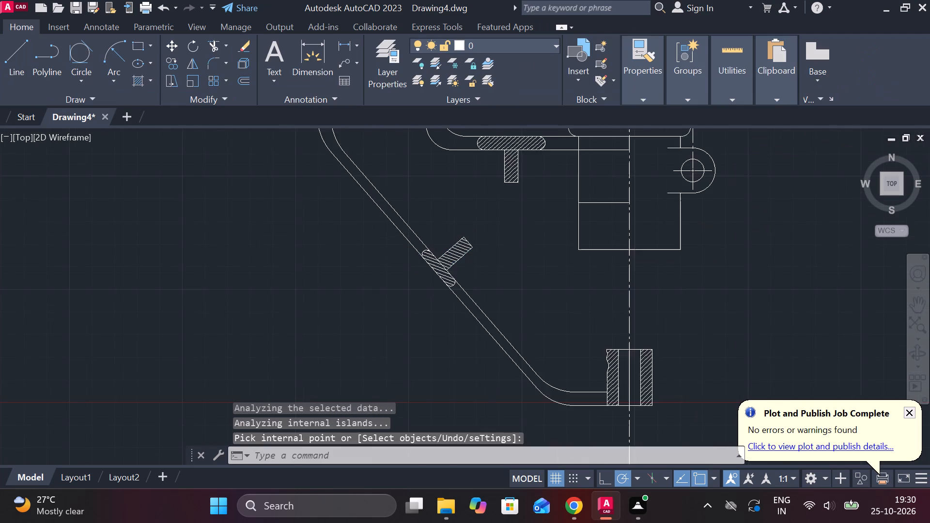
scroll(467, 271, down, 1)
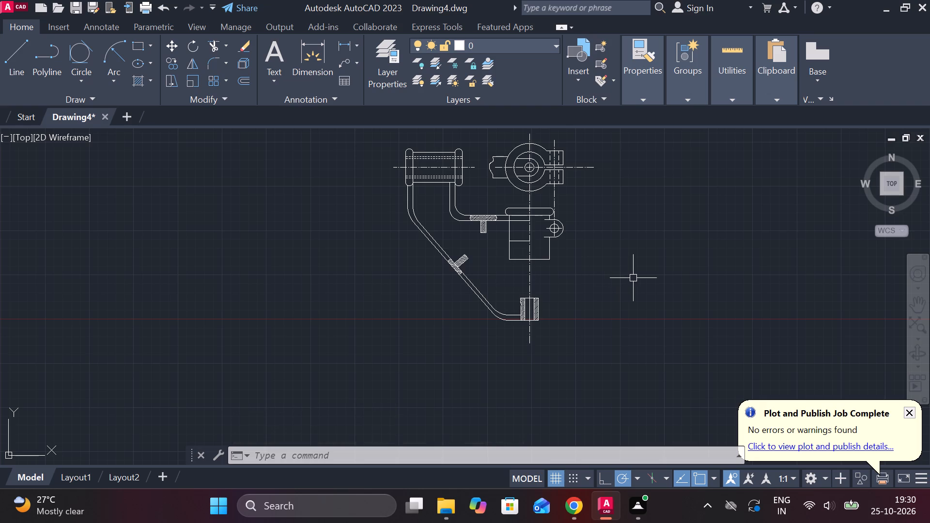
scroll(607, 247, down, 2)
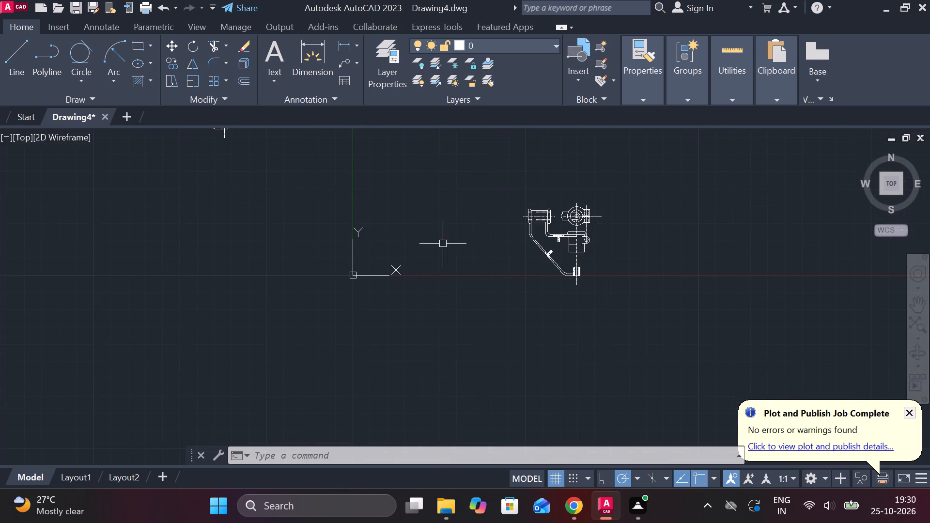
scroll(447, 244, down, 1)
scroll(308, 179, up, 2)
middle_drag(345, 205, 374, 264)
middle_drag(378, 266, 393, 278)
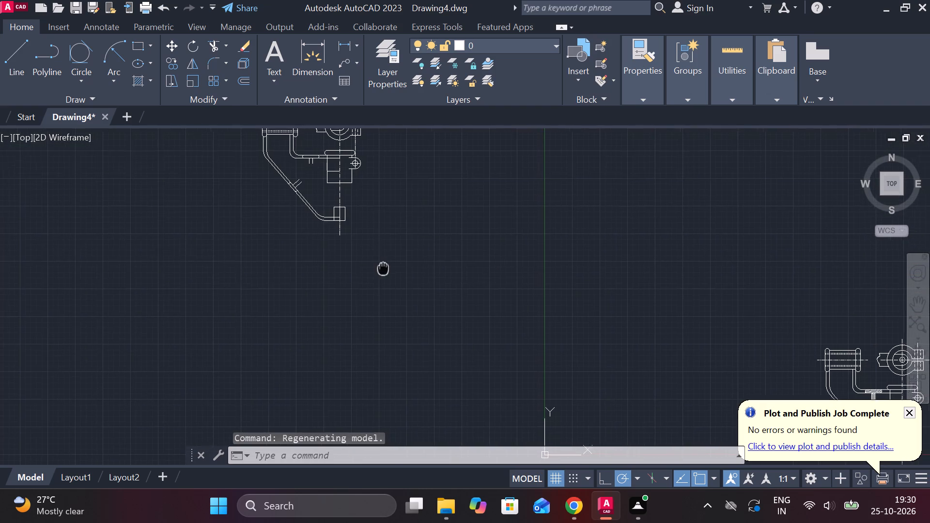
middle_drag(393, 278, 413, 333)
drag(240, 146, 324, 165)
click(498, 335)
text(E)
key(space)
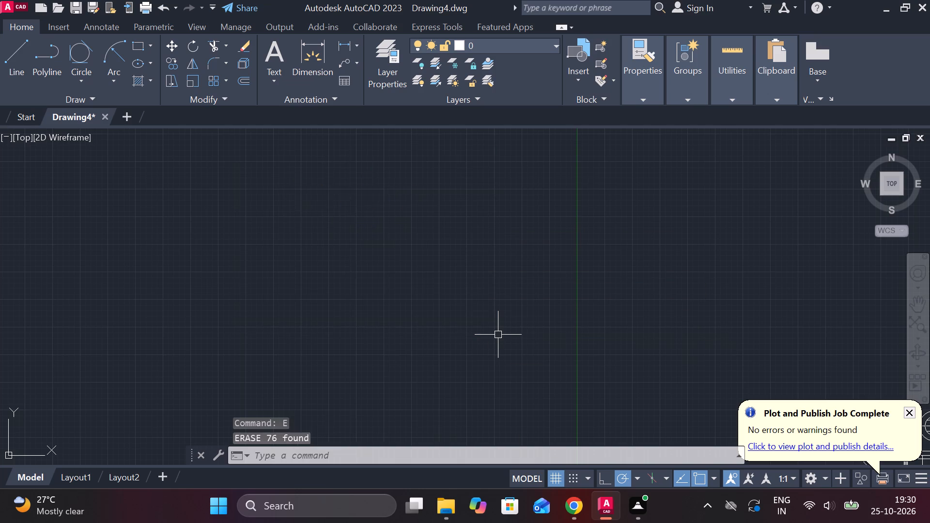
Copy the whole hatched bracket drawing to the empty space above and to the left of it.
scroll(498, 322, down, 4)
scroll(588, 355, up, 3)
scroll(501, 326, up, 2)
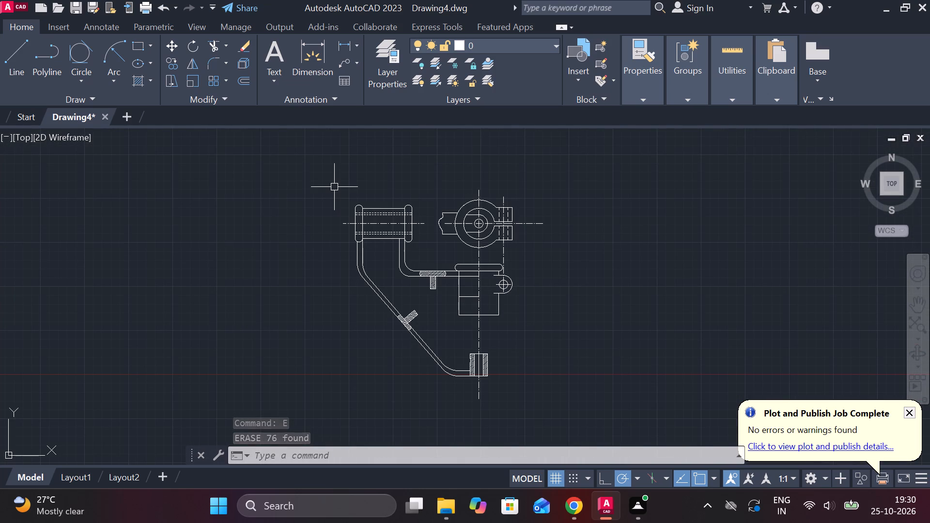
click(313, 187)
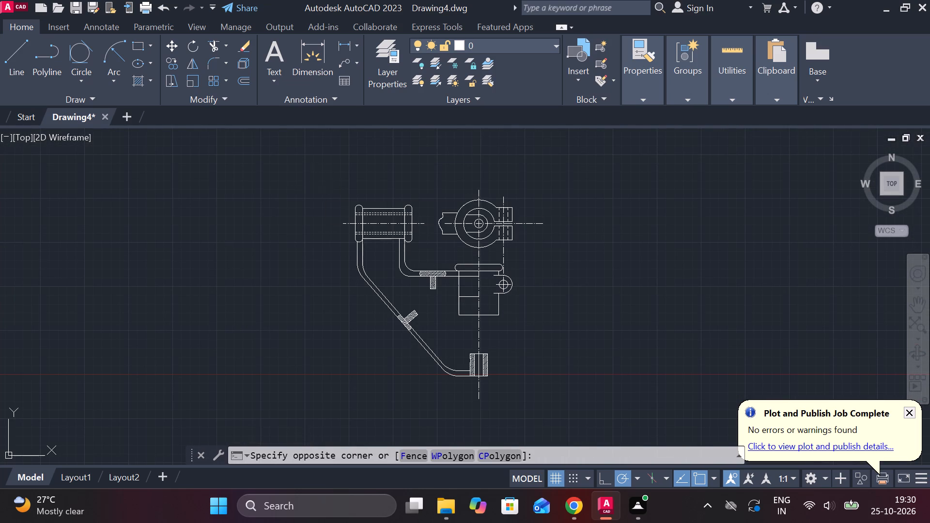
click(549, 399)
text(CO)
key(Return)
click(527, 302)
scroll(539, 301, down, 1)
middle_drag(395, 283, 603, 295)
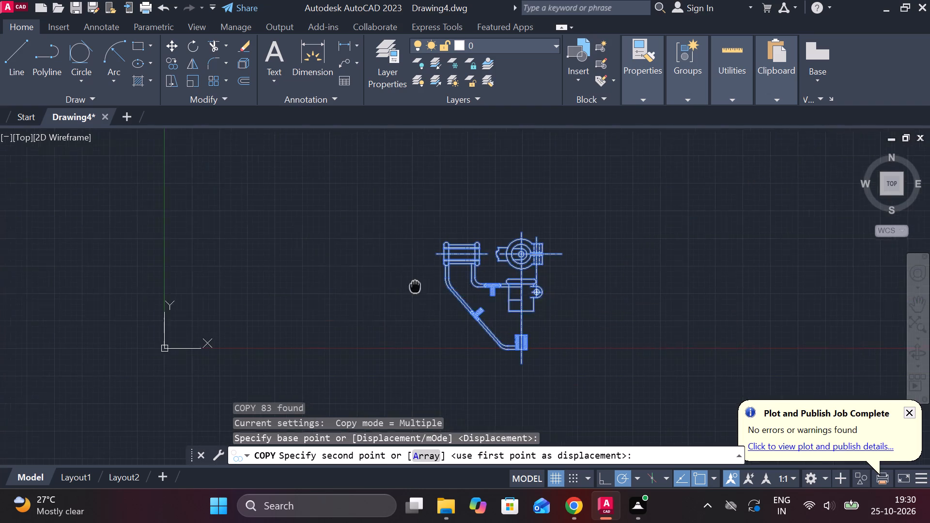
middle_drag(603, 295, 656, 299)
scroll(600, 294, down, 2)
click(415, 197)
scroll(675, 289, up, 2)
key(Escape)
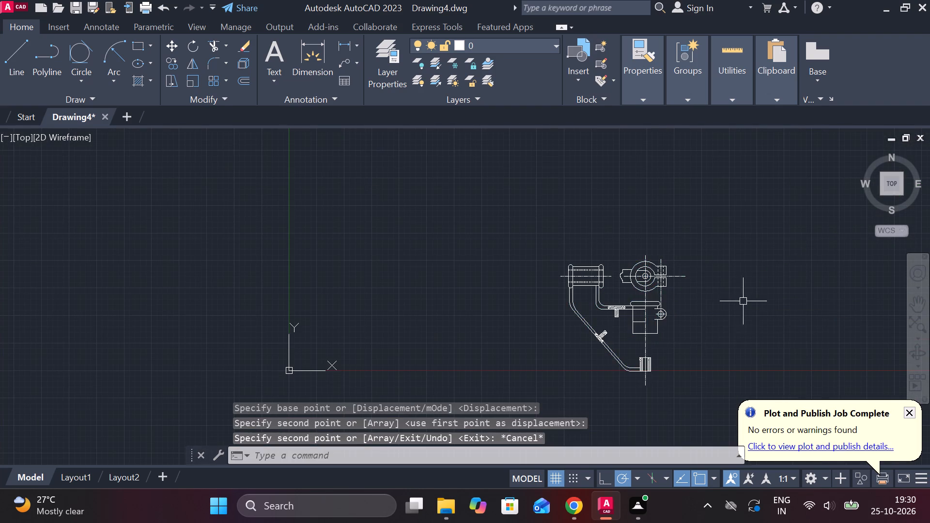
Add a horizontal linear dimension above the left rounded collar of the upper cylinder, across the collar's width.
scroll(636, 315, up, 3)
middle_drag(681, 343, 513, 255)
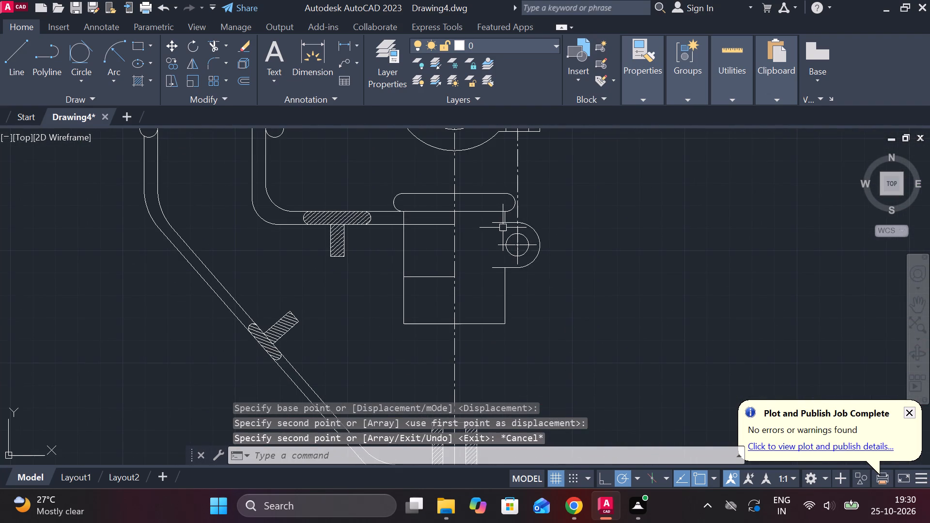
middle_drag(573, 250, 594, 285)
scroll(598, 283, down, 1)
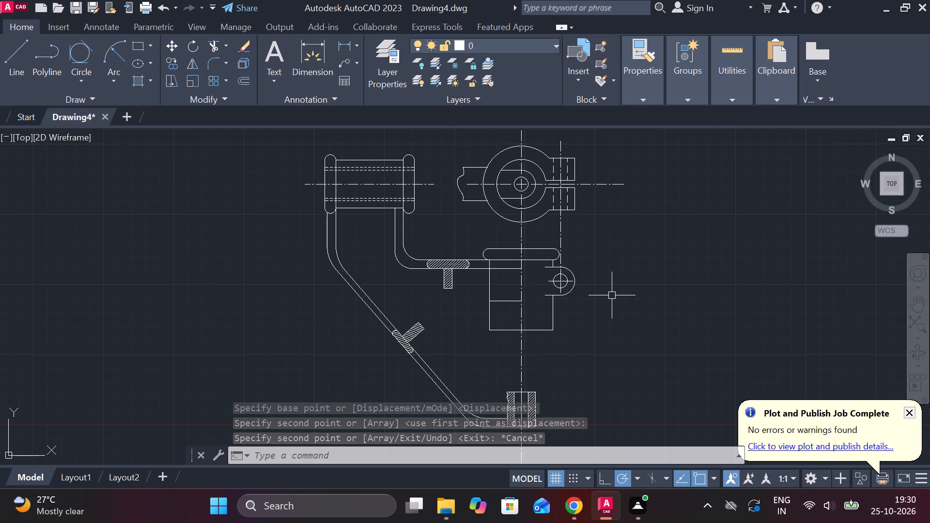
click(344, 42)
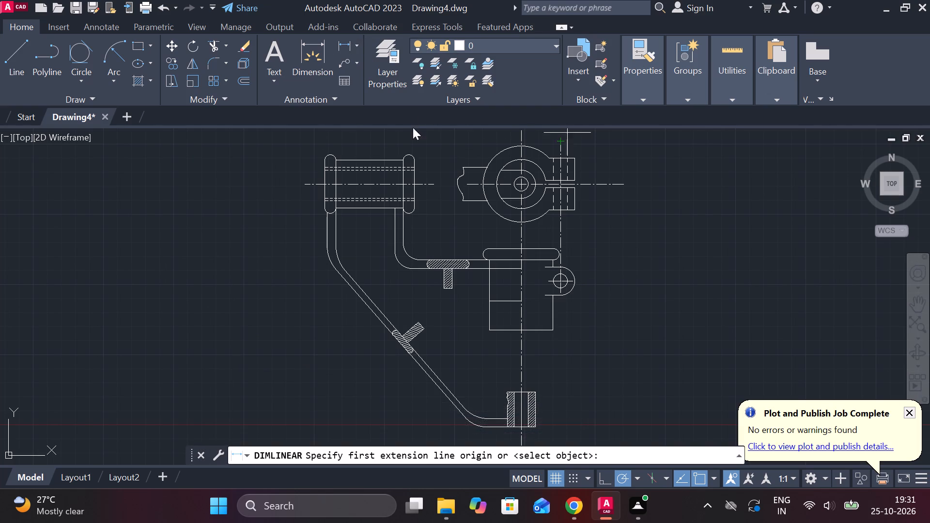
middle_drag(317, 232, 328, 327)
scroll(346, 252, up, 2)
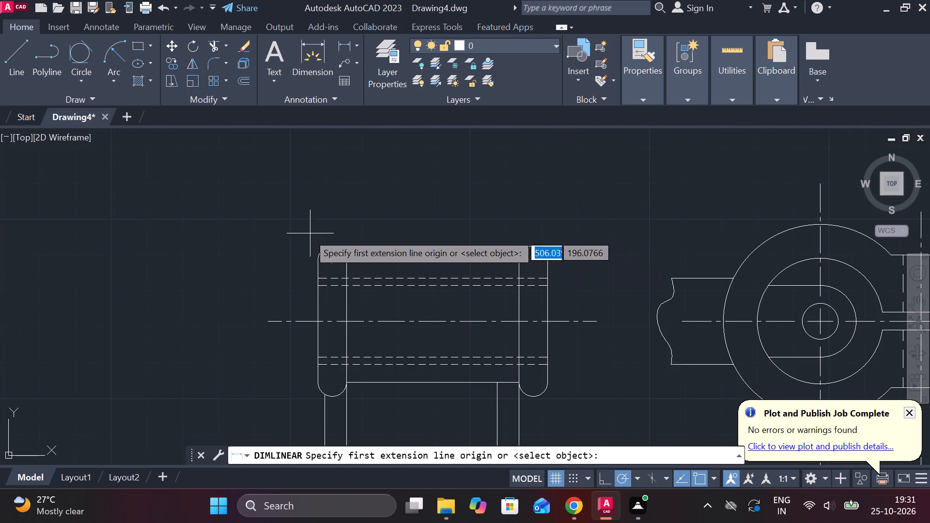
click(309, 264)
click(350, 264)
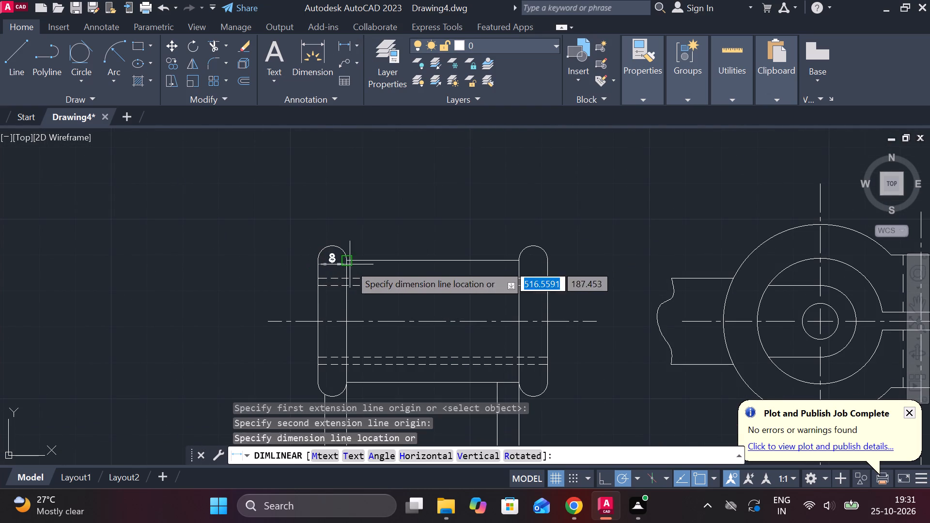
click(355, 223)
scroll(464, 214, down, 2)
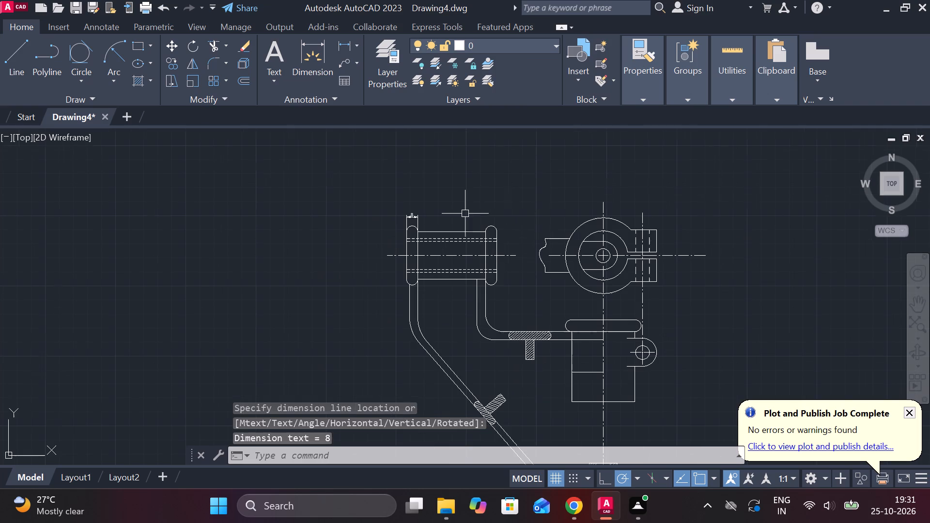
key(Escape)
key(g)
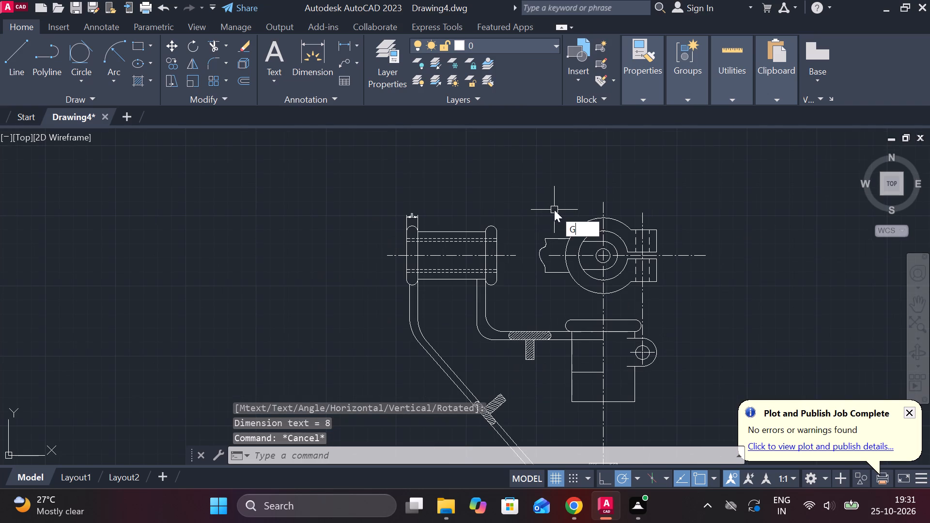
key(Escape)
Modify the ISO-25 dimension style to arrow size 5, text height 7 and ISO standard text alignment, and set it current.
text(D)
key(space)
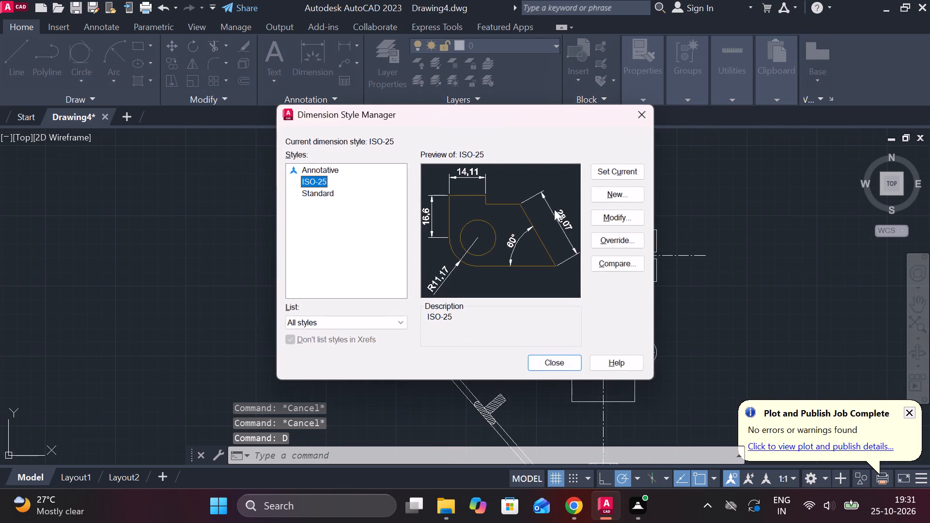
click(622, 220)
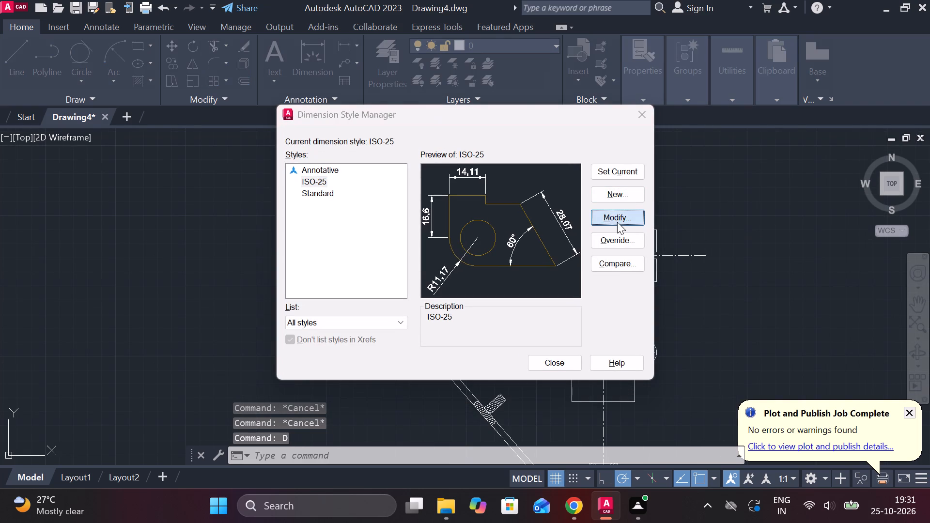
click(325, 85)
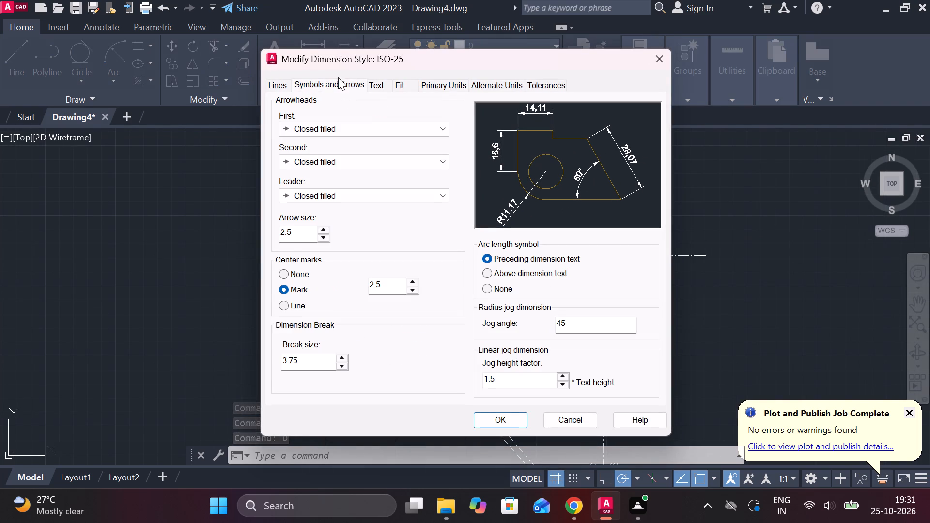
drag(295, 234, 252, 234)
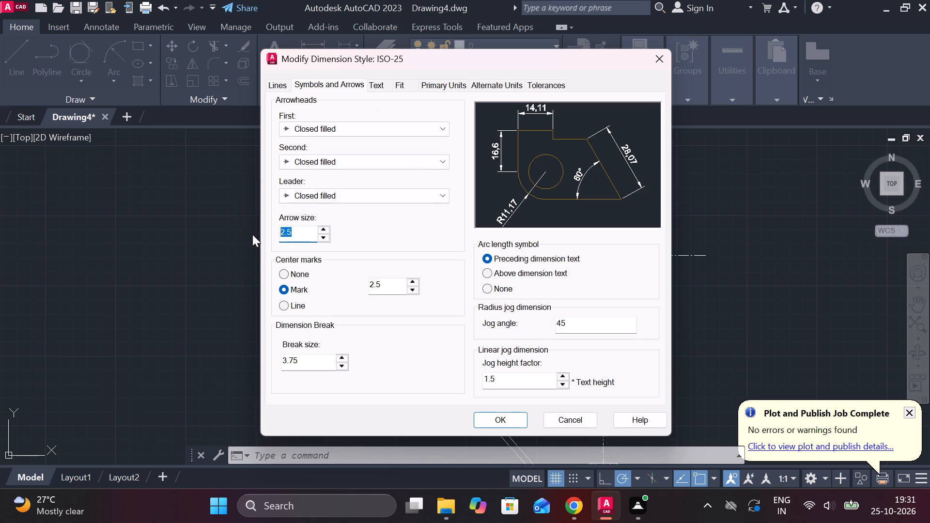
key(5)
click(389, 87)
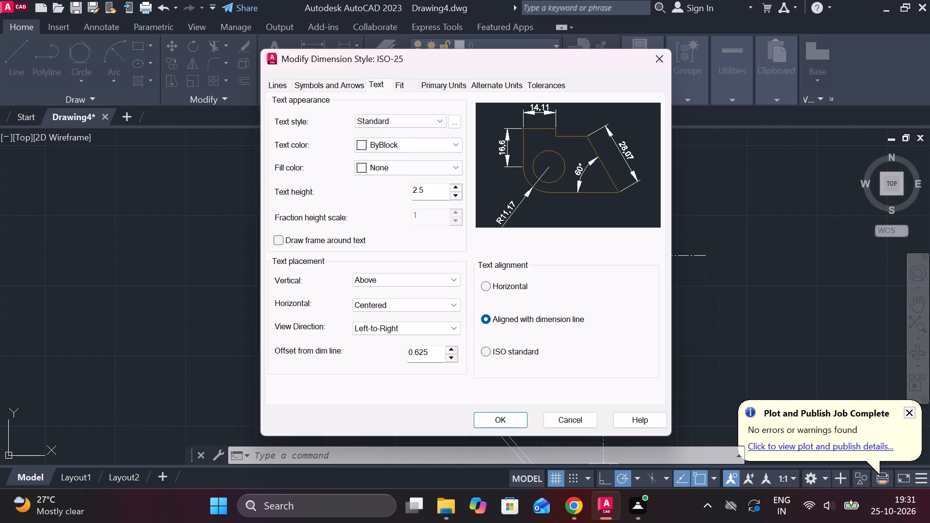
drag(430, 192, 392, 192)
key(7)
click(483, 355)
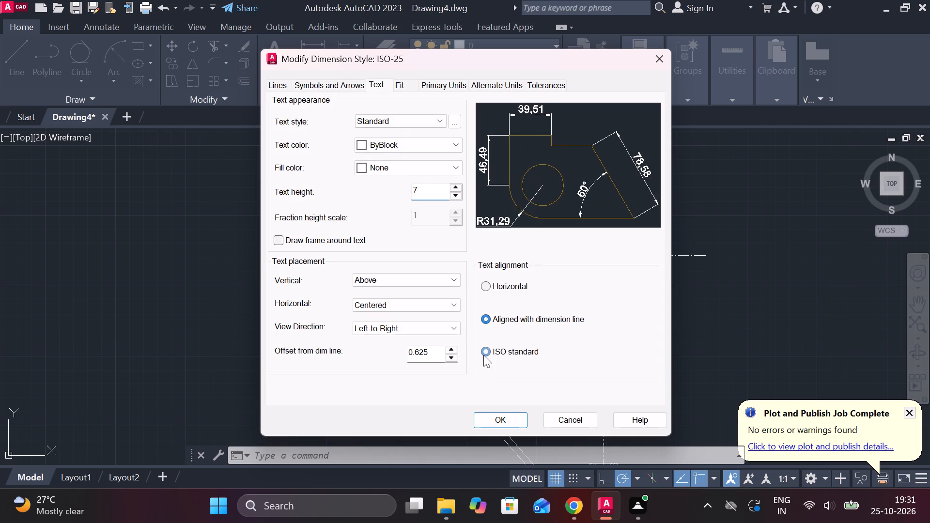
click(500, 417)
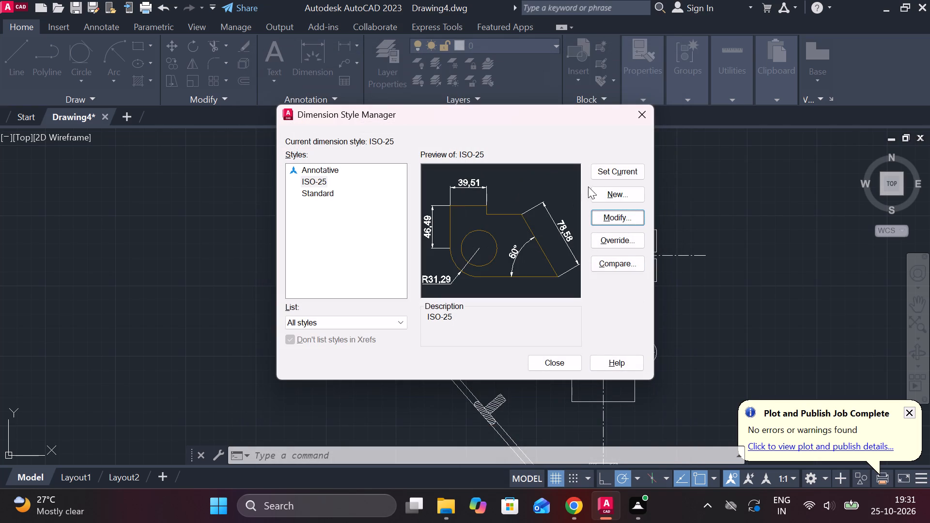
click(600, 178)
click(569, 358)
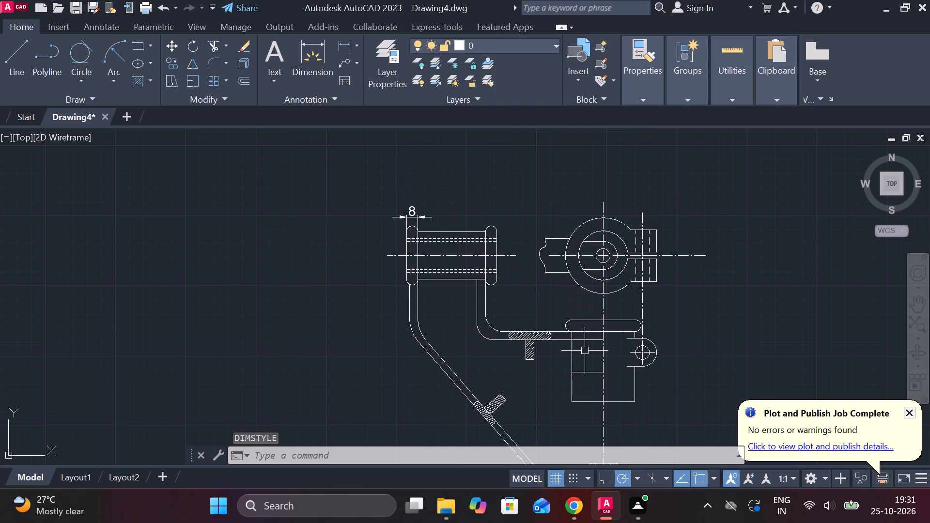
Add a vertical linear dimension to the left of the upper cylinder, between the top and bottom edges of its body.
scroll(661, 335, down, 1)
scroll(614, 302, up, 1)
middle_drag(620, 317, 614, 313)
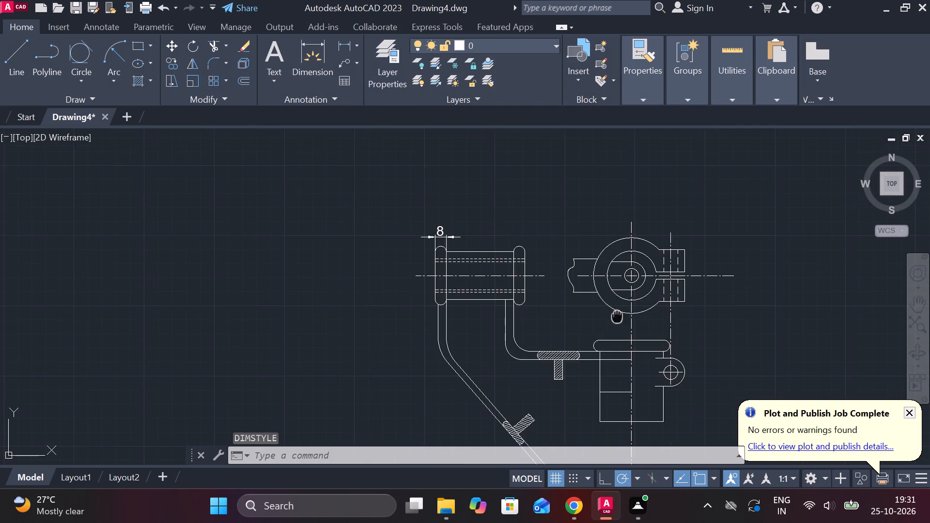
middle_drag(614, 313, 571, 260)
middle_drag(679, 276, 641, 261)
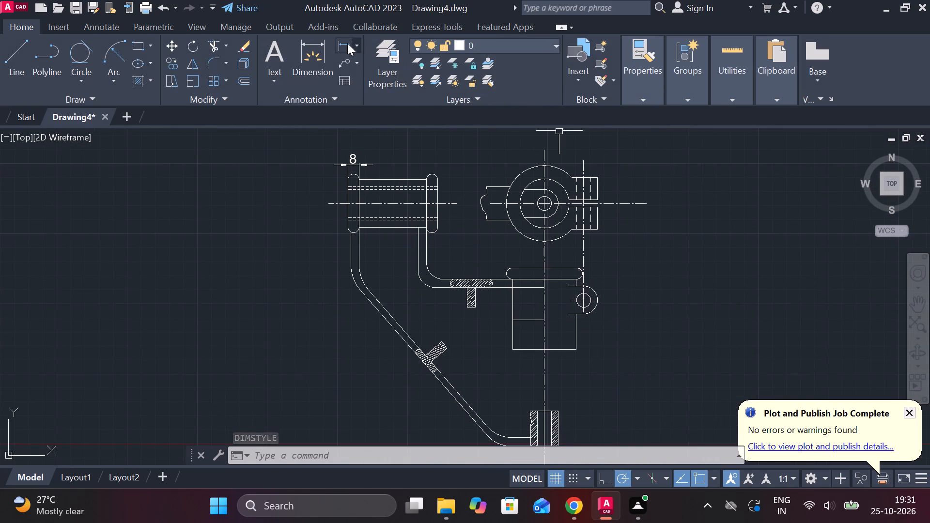
click(342, 44)
scroll(328, 227, up, 1)
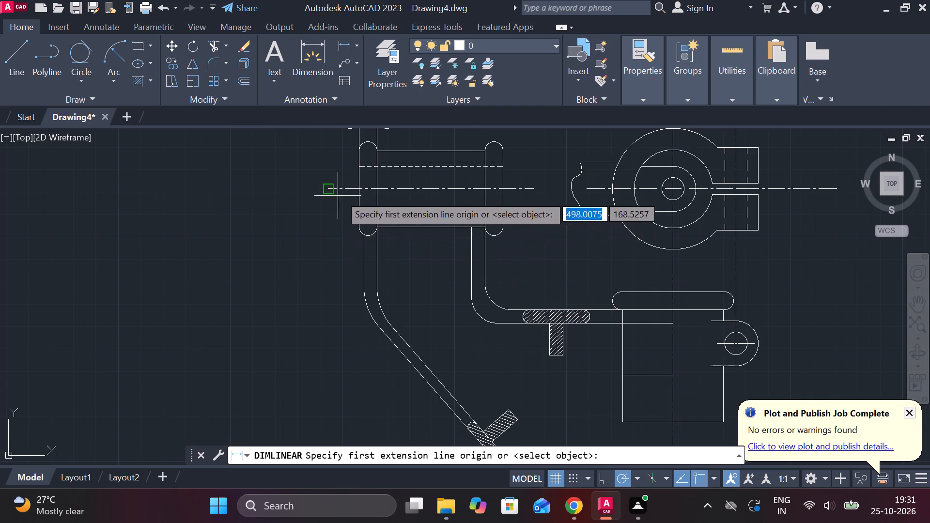
click(377, 154)
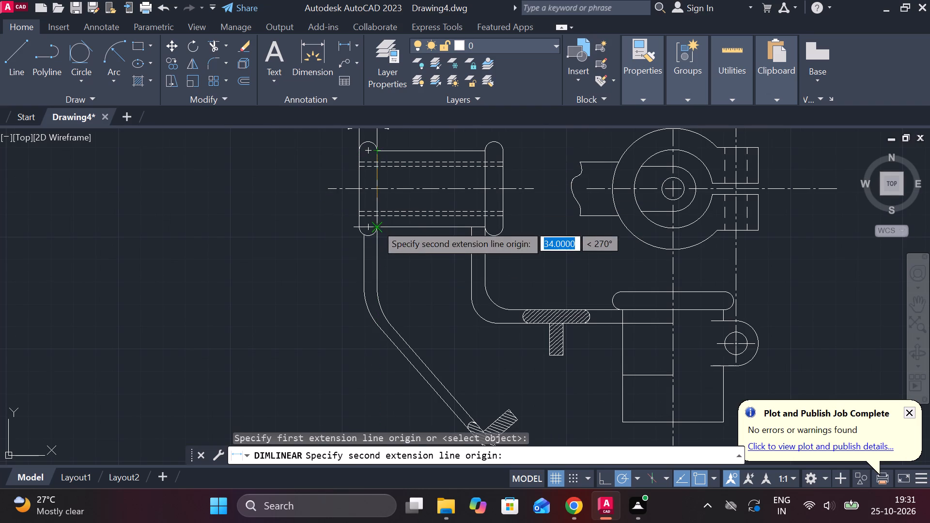
click(376, 224)
scroll(343, 213, up, 1)
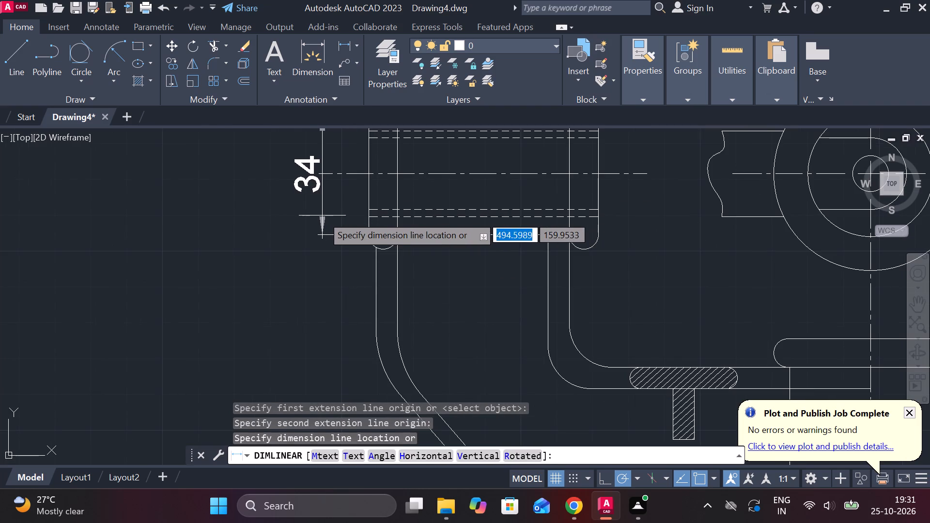
click(325, 217)
Add a vertical linear dimension across the full height of the cylinder's left rounded collar, outside the body dimension.
scroll(330, 219, down, 1)
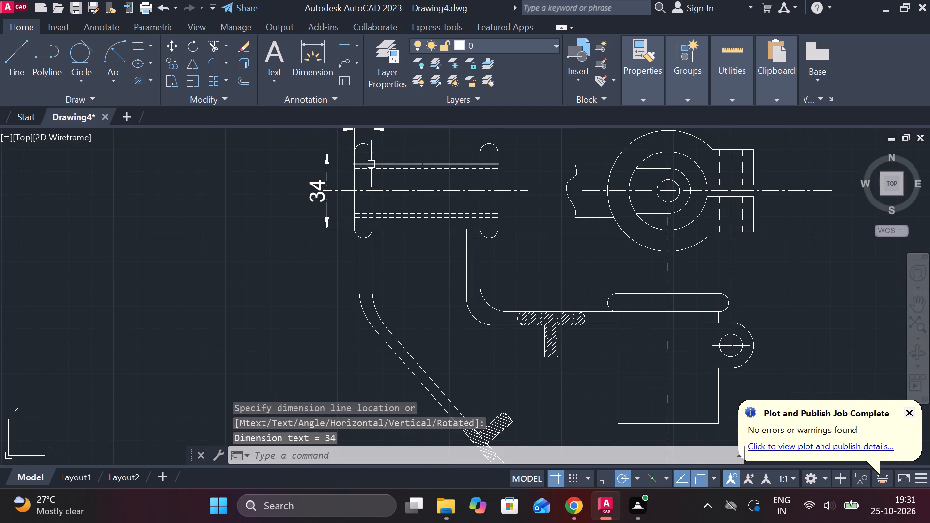
middle_drag(381, 176, 414, 185)
key(space)
click(394, 148)
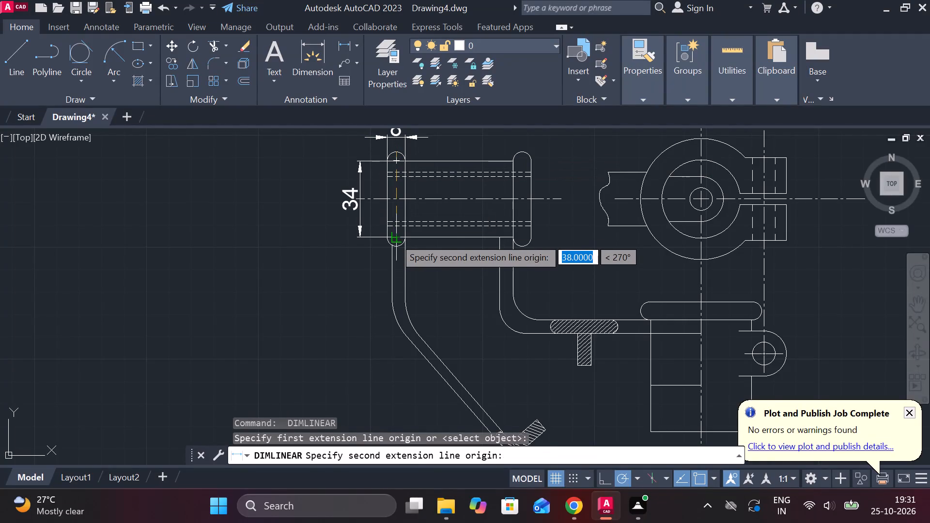
click(401, 247)
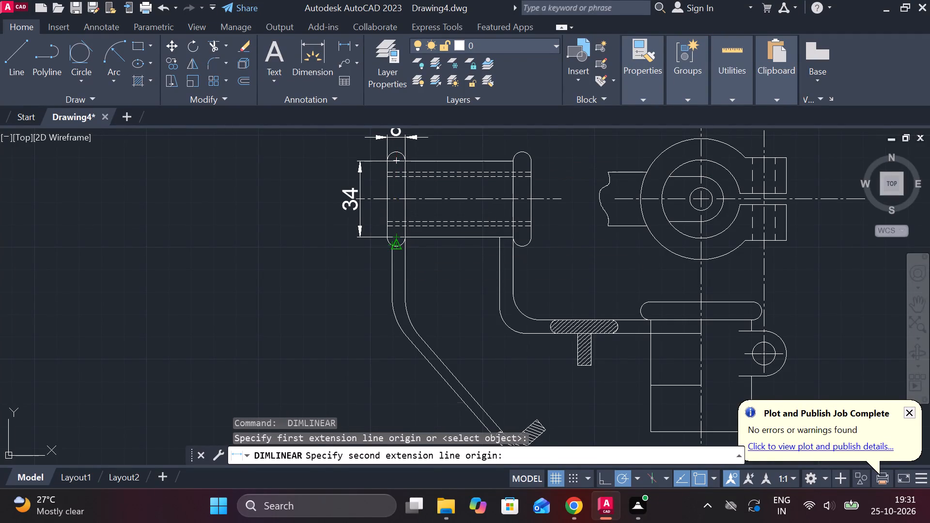
click(330, 233)
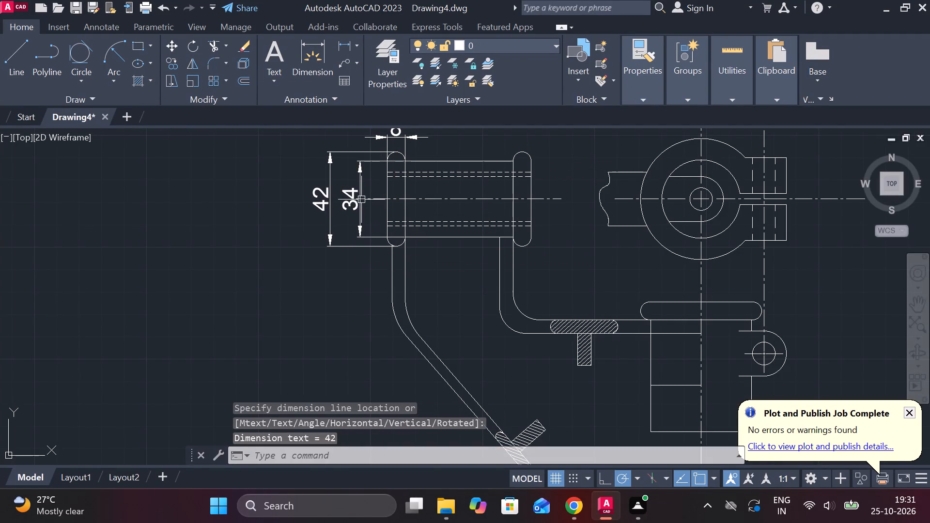
Prefix the texts of the 34 and 42 vertical dimensions with the diameter symbol.
double_click(360, 198)
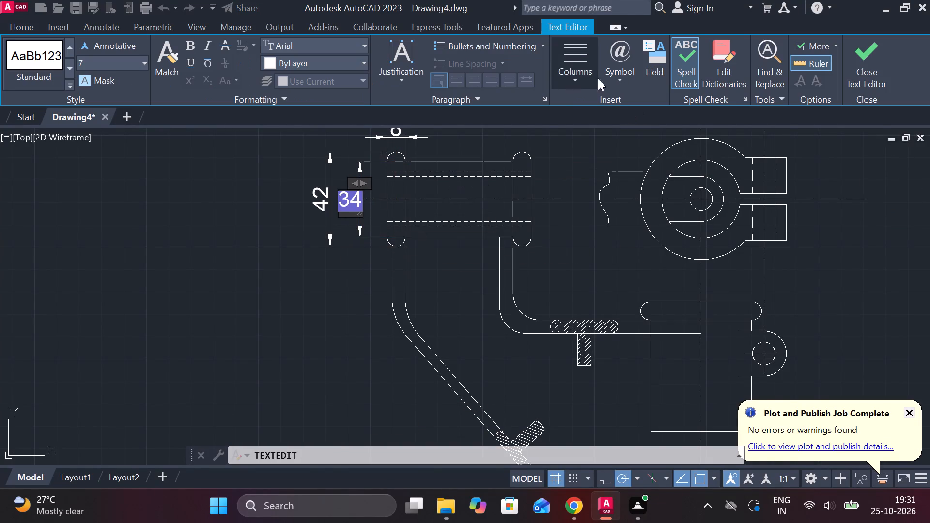
click(616, 78)
click(663, 146)
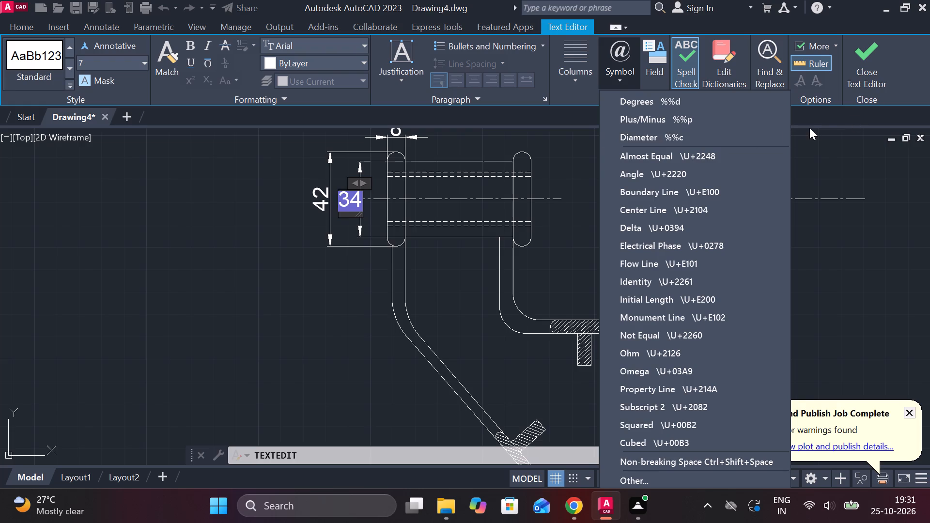
click(639, 140)
click(868, 62)
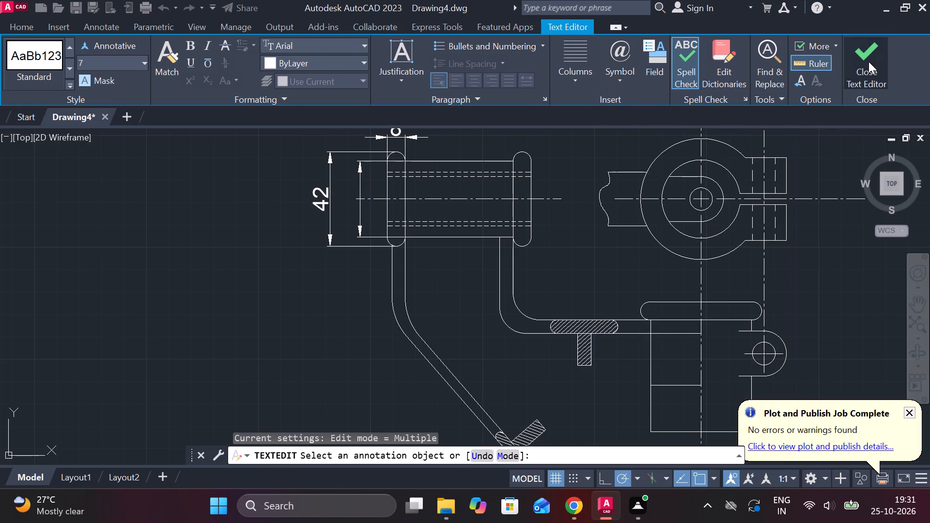
double_click(316, 193)
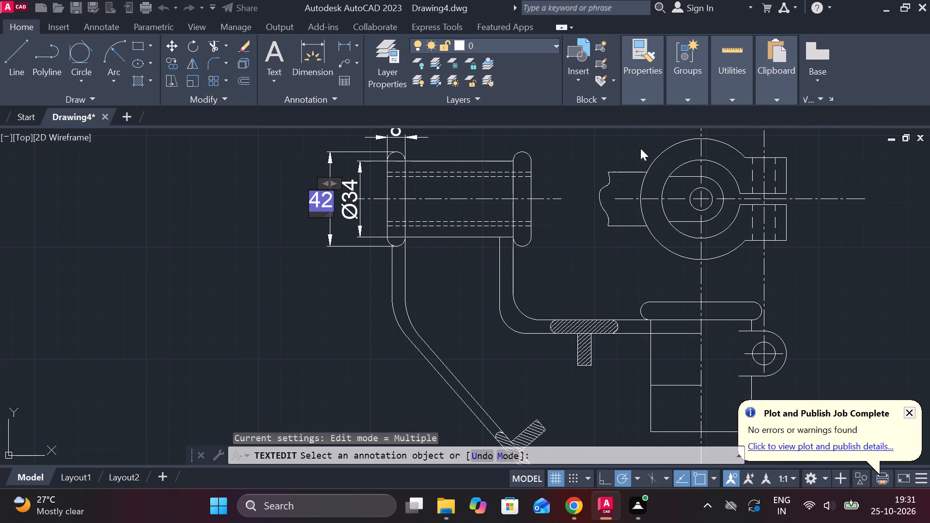
click(612, 88)
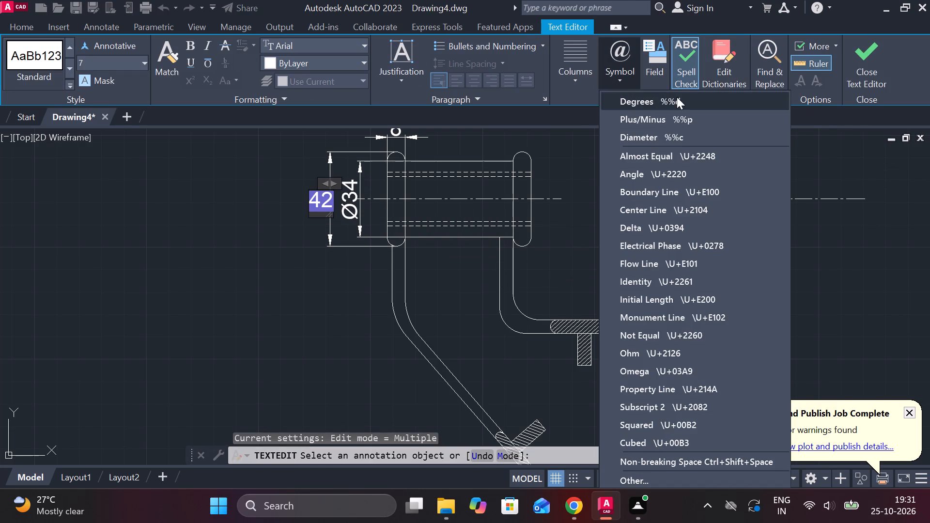
click(648, 132)
click(857, 64)
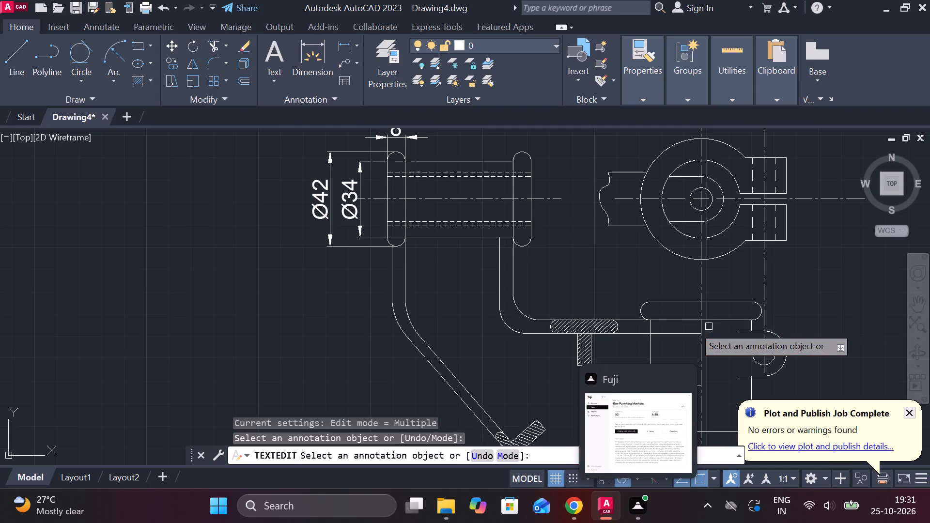
scroll(322, 274, down, 1)
key(Escape)
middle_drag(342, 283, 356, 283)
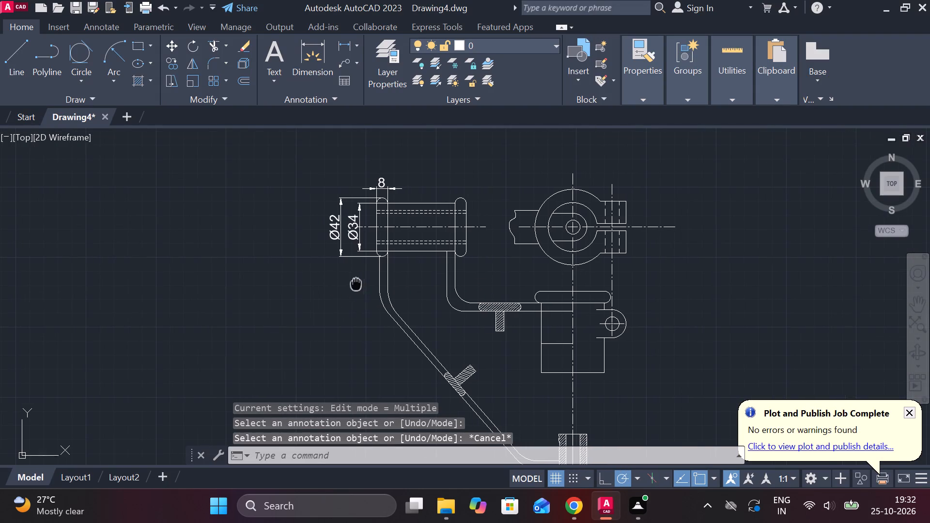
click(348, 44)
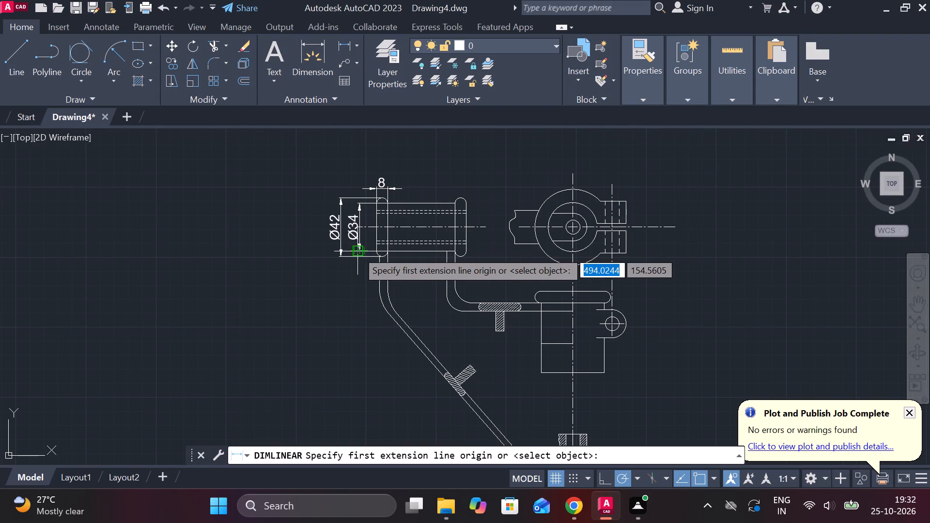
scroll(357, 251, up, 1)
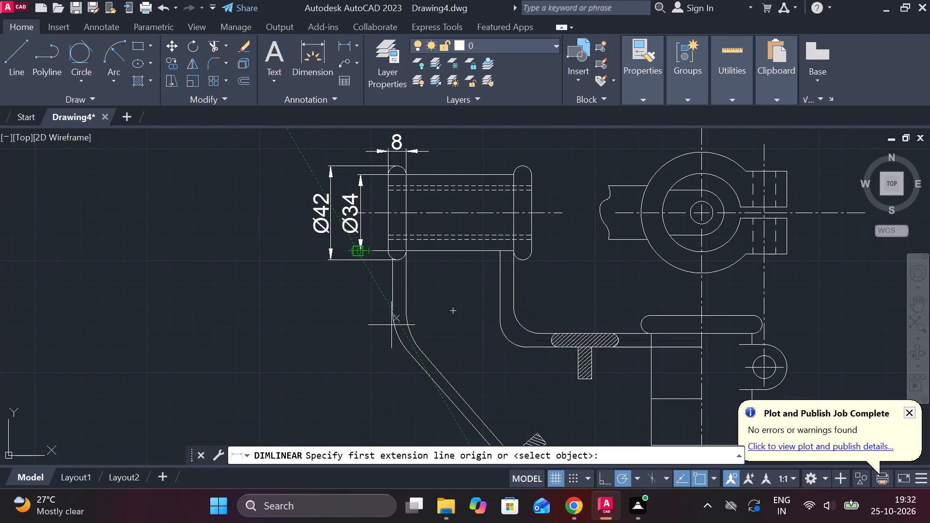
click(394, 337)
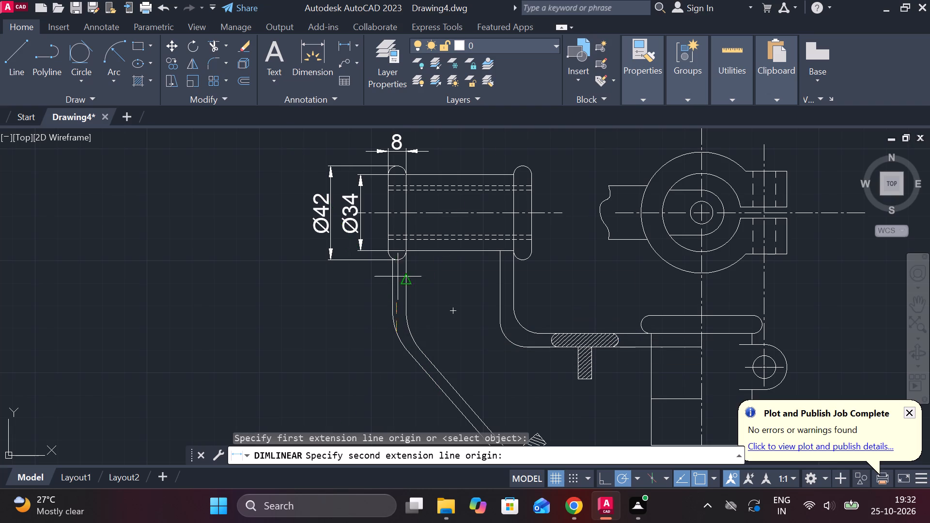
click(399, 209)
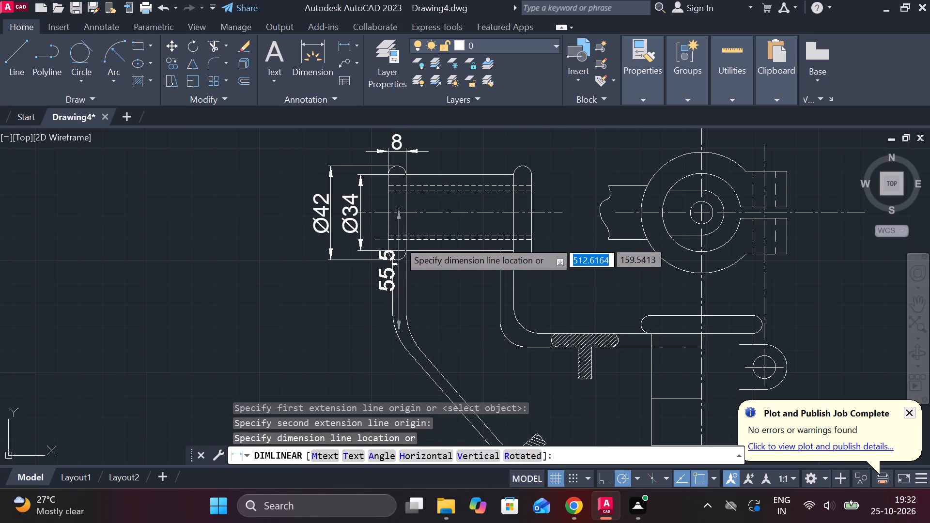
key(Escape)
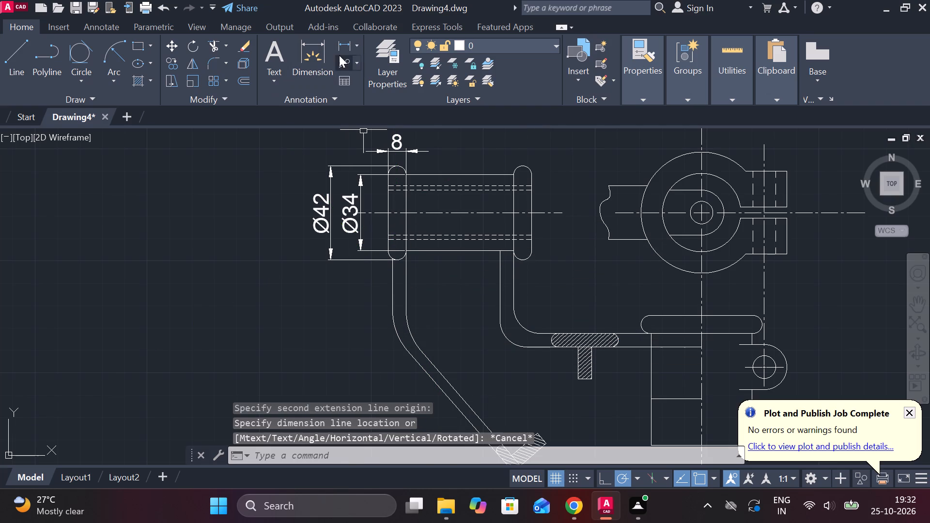
Add a vertical linear dimension from the upper cylinder's centre line to the left arm's outer bend, placed left of the diameter dimensions.
click(343, 49)
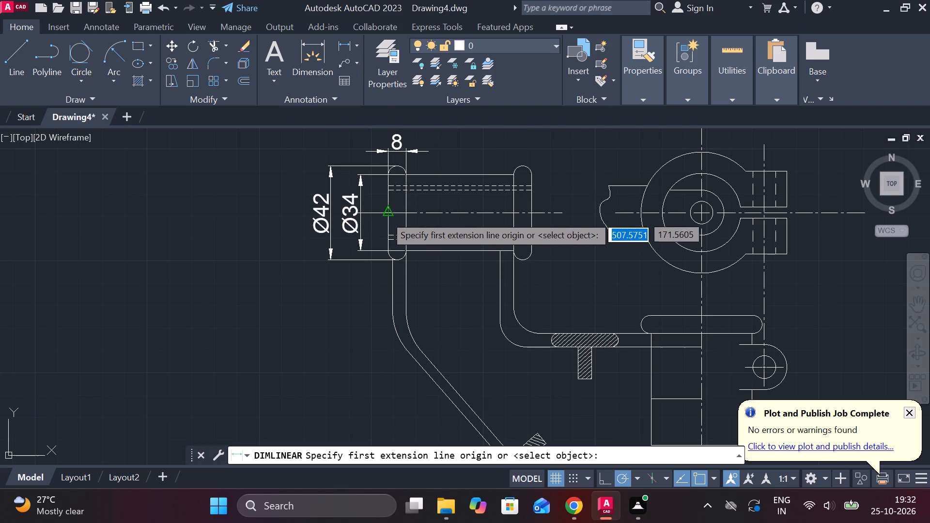
click(407, 215)
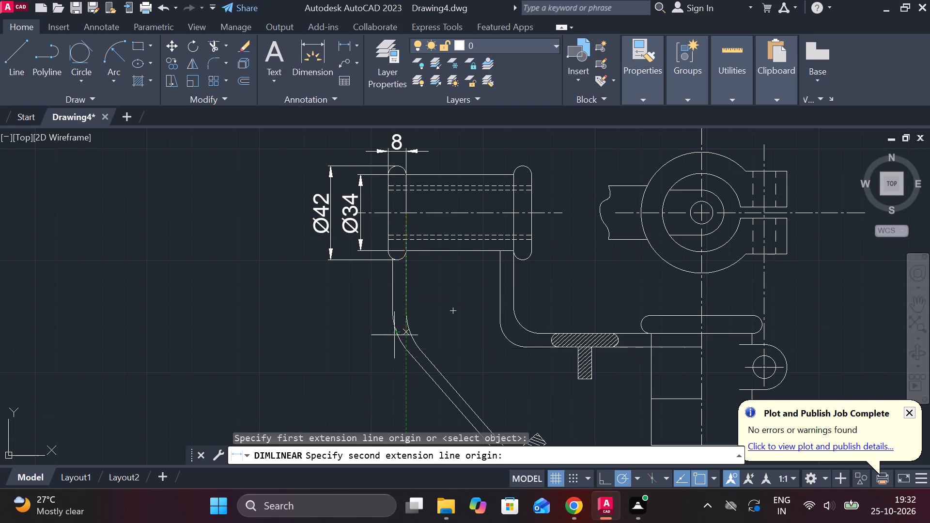
click(394, 331)
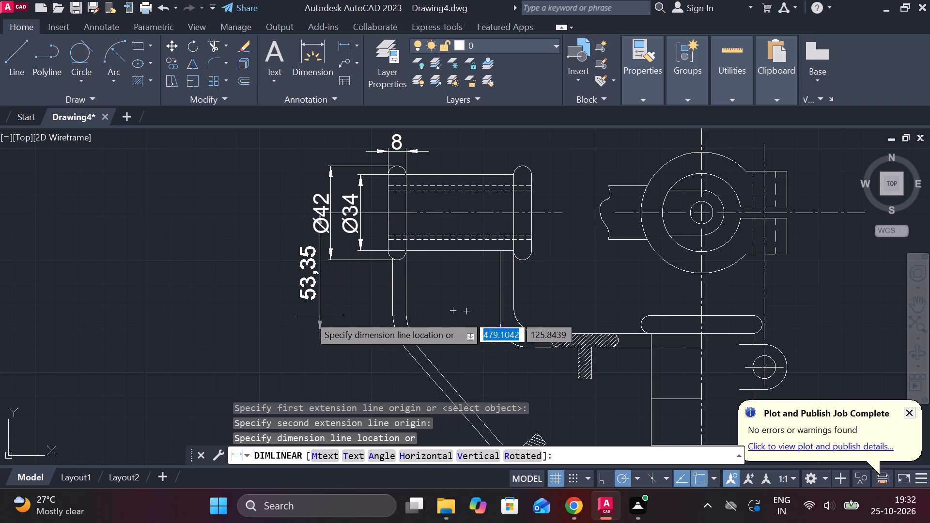
click(293, 315)
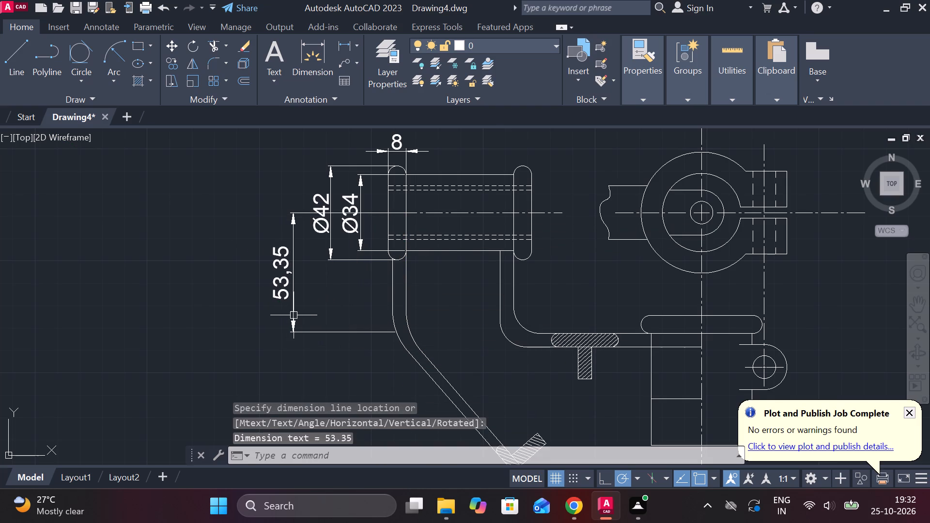
Modify the ISO-25 dimension style to a linear precision of 0 and set it as the current style.
text(D)
key(space)
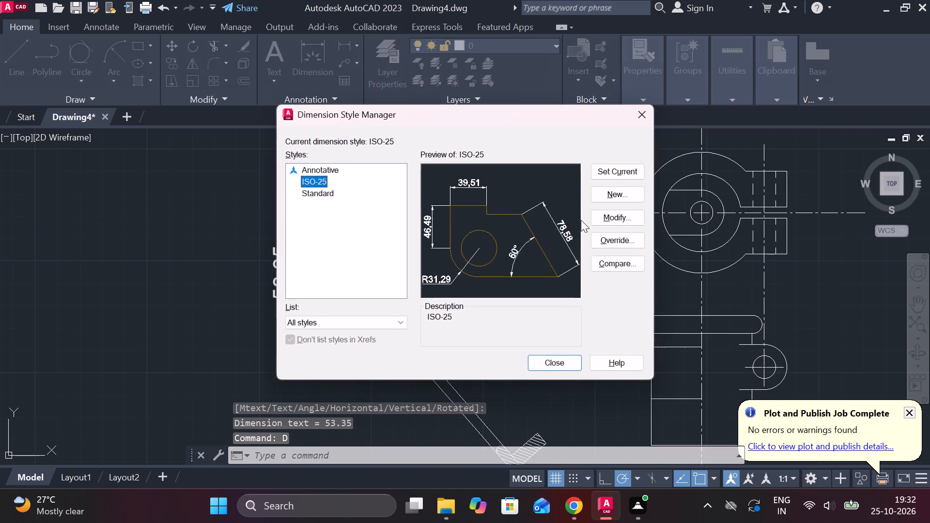
click(607, 215)
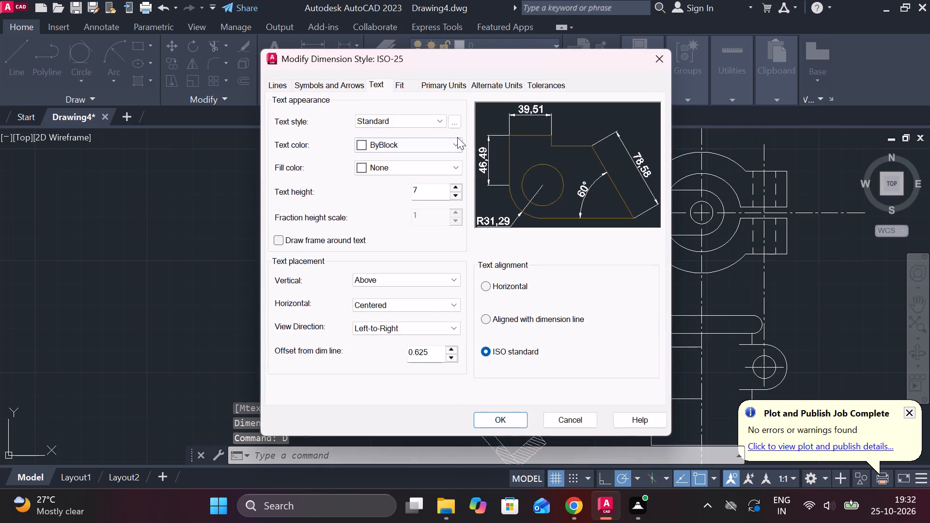
click(434, 83)
click(420, 127)
click(392, 142)
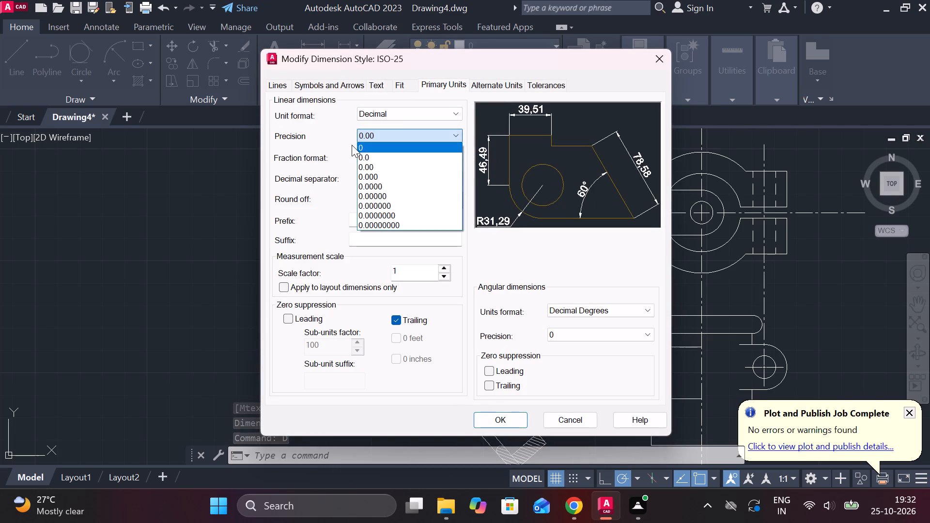
click(352, 145)
click(396, 140)
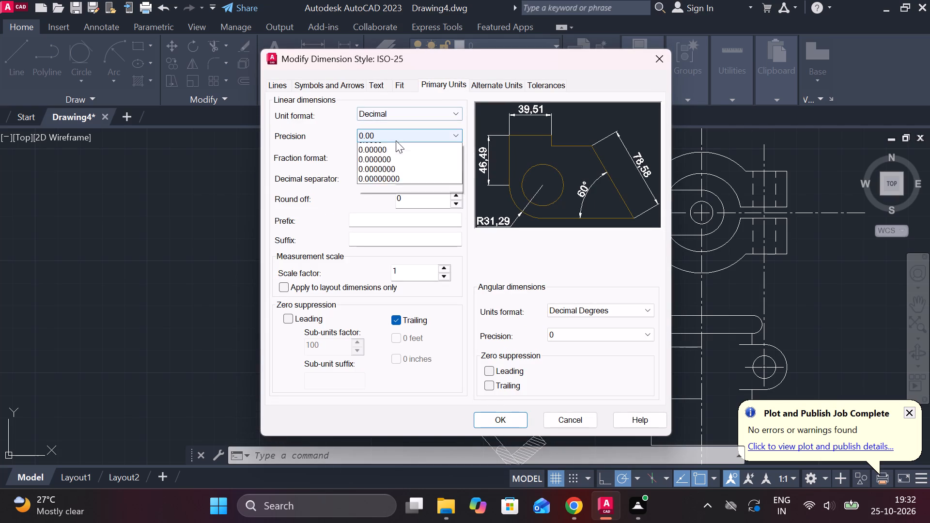
click(377, 150)
click(507, 415)
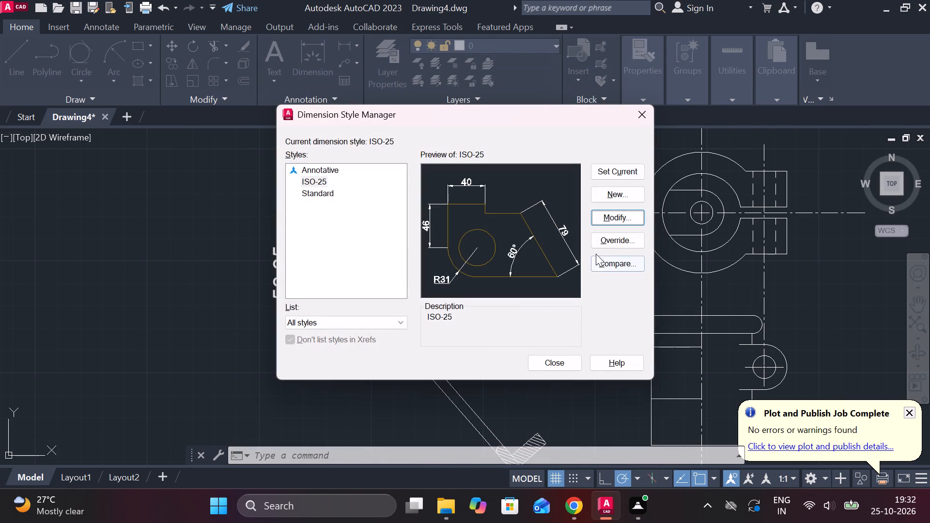
click(597, 168)
click(555, 365)
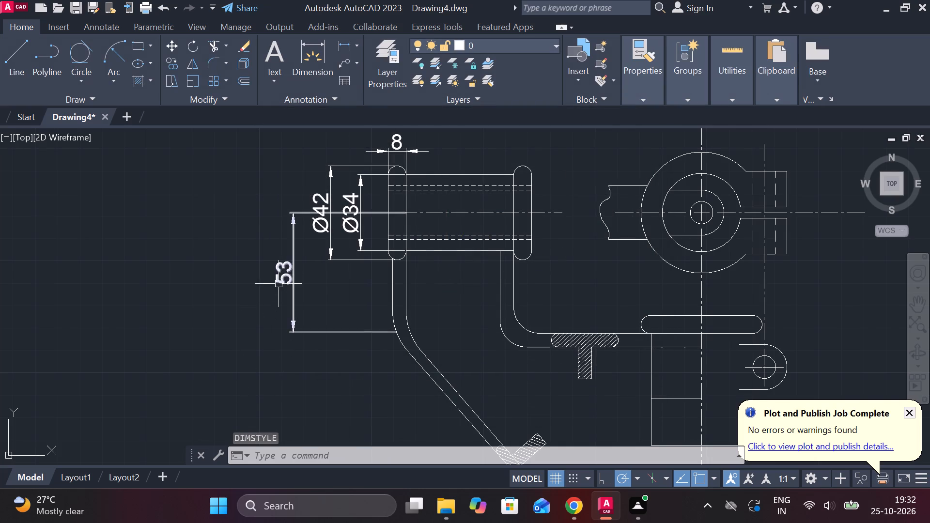
Erase the vertical dimension between the cylinder's centre line and the left arm's bend, outside the diameter dimensions.
click(279, 275)
text(E)
key(space)
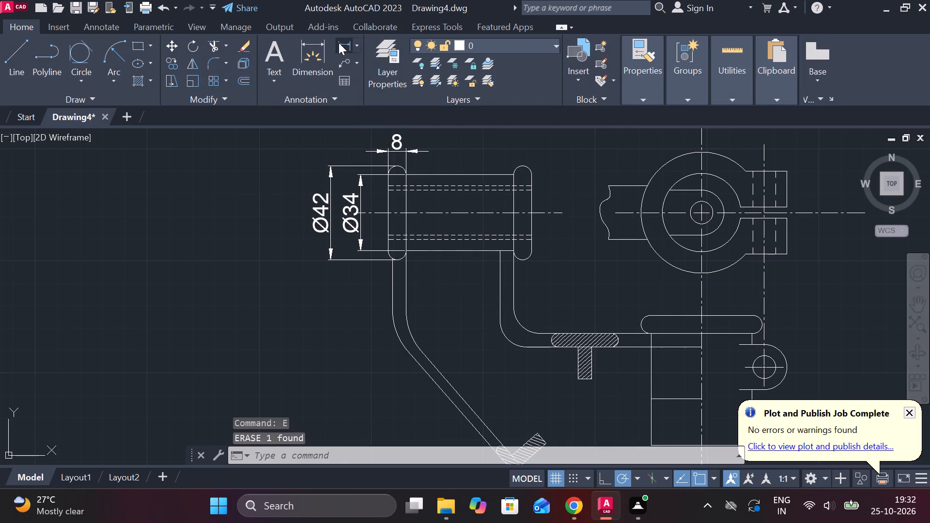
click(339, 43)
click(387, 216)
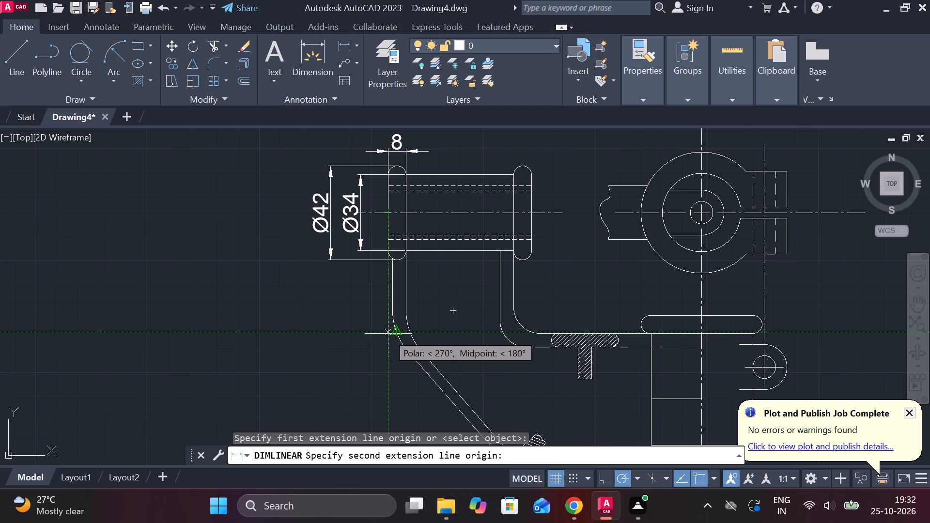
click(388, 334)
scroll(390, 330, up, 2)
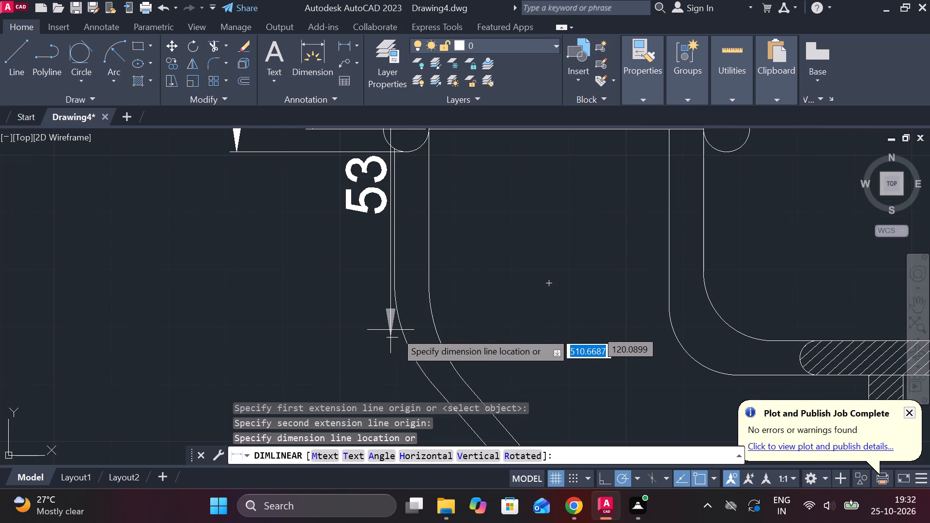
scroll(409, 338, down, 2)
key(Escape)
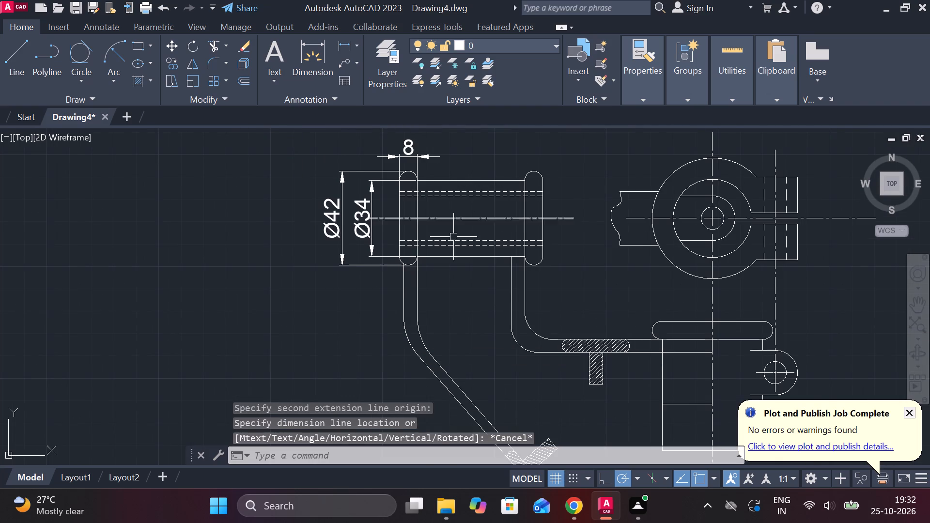
Draw a short horizontal line across the cylinder's left collar along its centre line.
key(l)
key(Return)
click(402, 221)
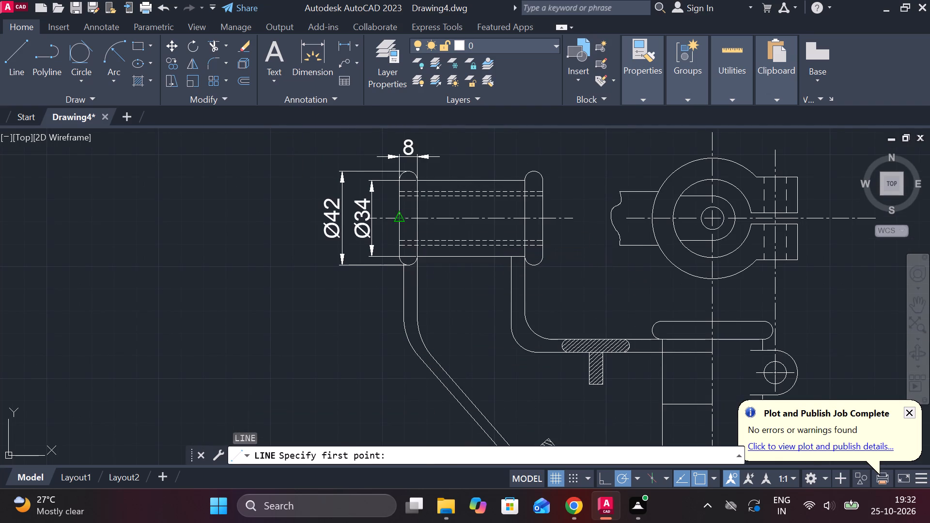
click(414, 220)
key(Escape)
Offset the short collar line 54 downward onto the left arm's bend and erase the original line.
click(411, 221)
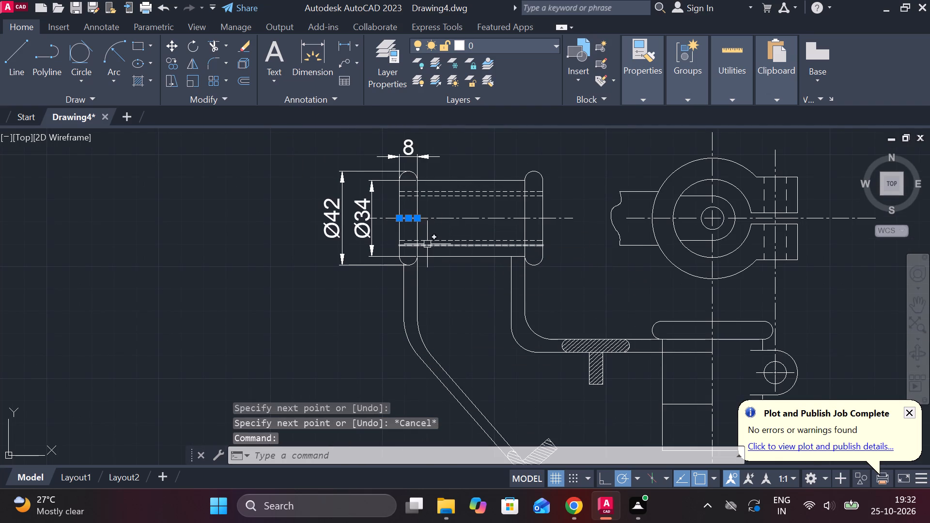
key(o)
key(Return)
key(Return)
text(54)
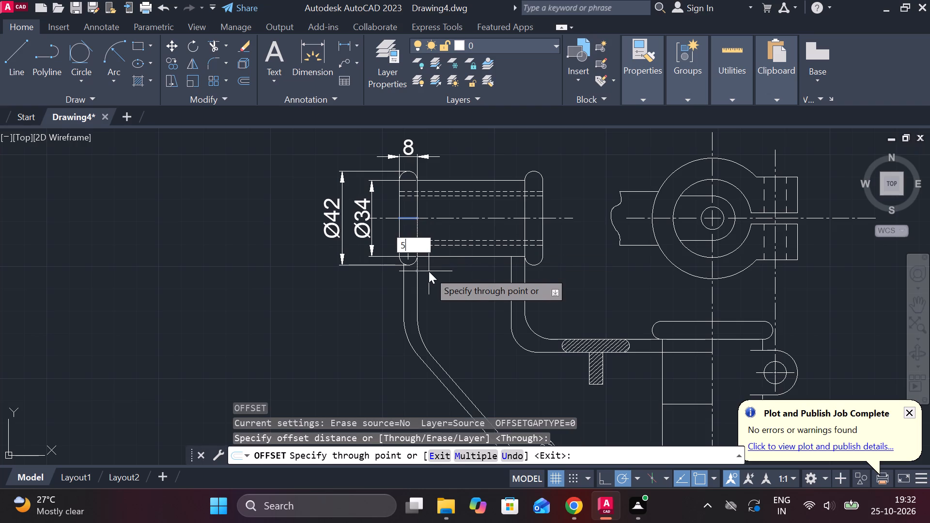
key(space)
key(Escape)
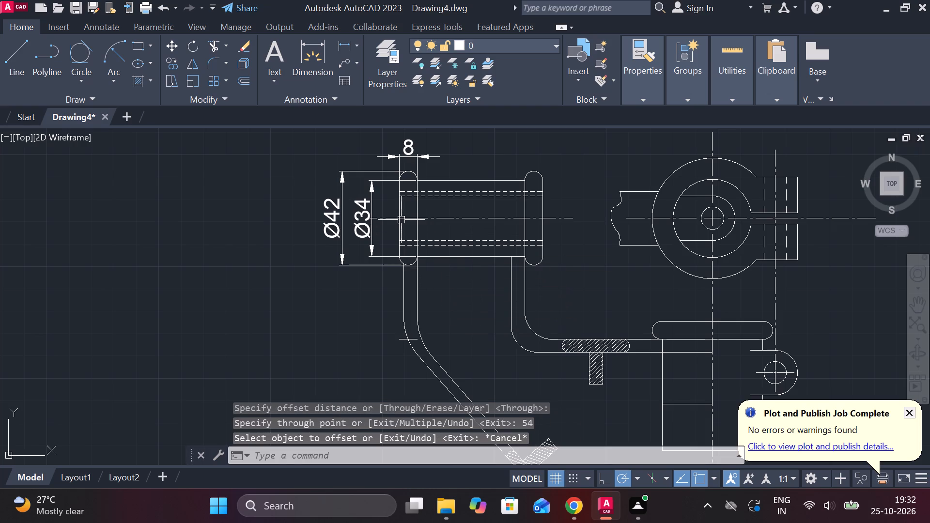
click(405, 218)
text(E)
key(space)
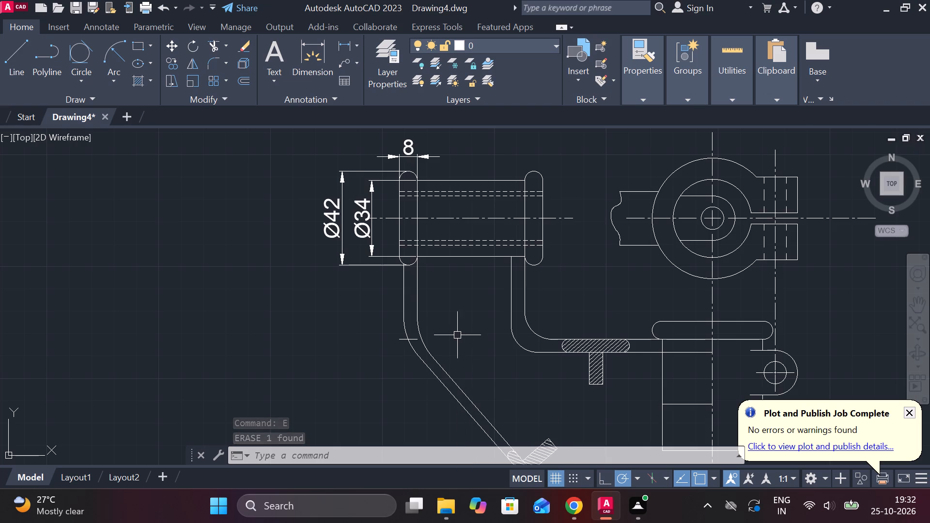
Stretch the lower end of the left arm's outer vertical edge downward, past the short offset line.
scroll(458, 336, up, 1)
click(371, 279)
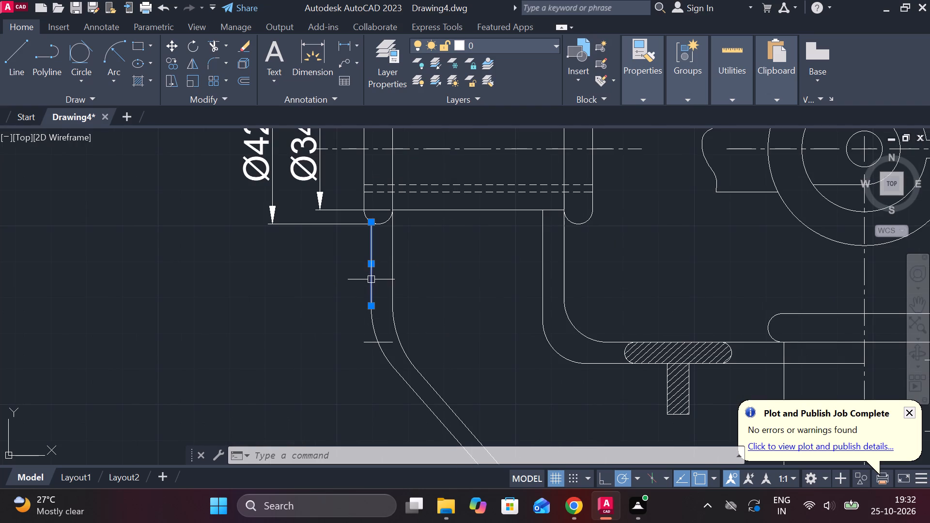
click(370, 308)
click(368, 368)
key(Escape)
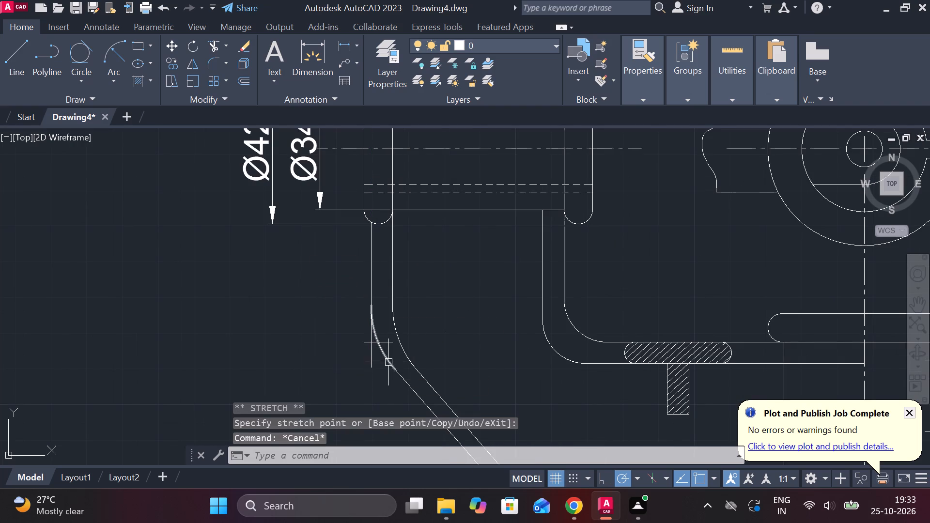
Add a vertical linear dimension from the cylinder's centre line to the short offset line, placed left of the diameter dimensions.
click(349, 48)
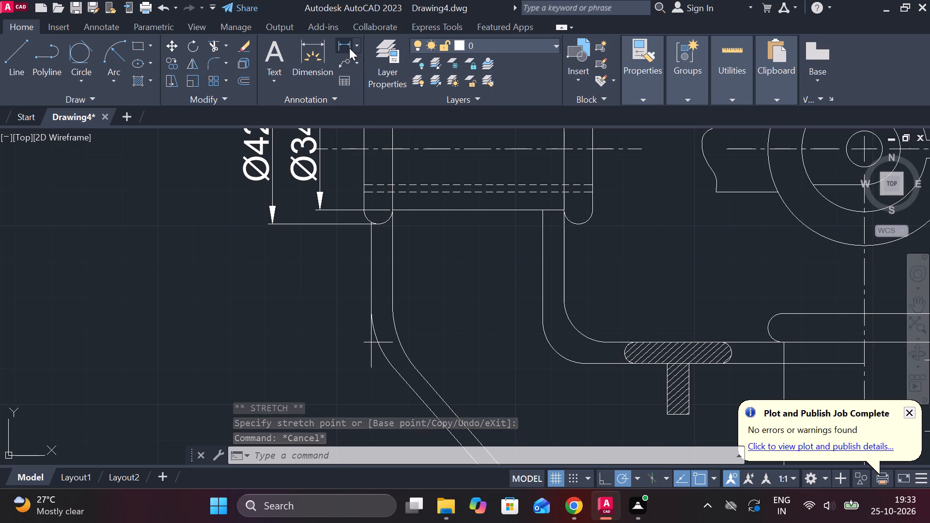
click(364, 153)
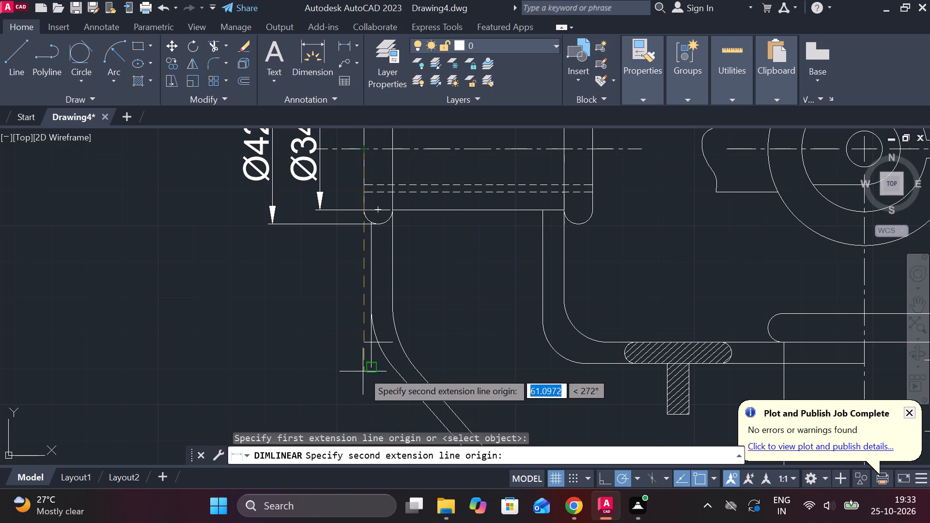
click(371, 338)
scroll(360, 334, down, 1)
click(272, 336)
scroll(368, 319, down, 1)
scroll(408, 228, up, 1)
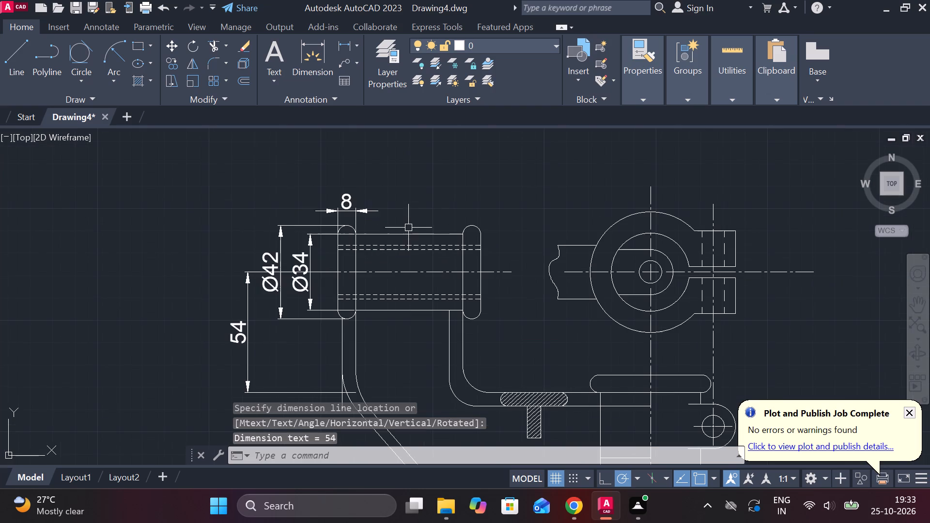
Add a horizontal linear dimension across the upper cylinder's full length, collars included, above the left collar's width dimension.
key(space)
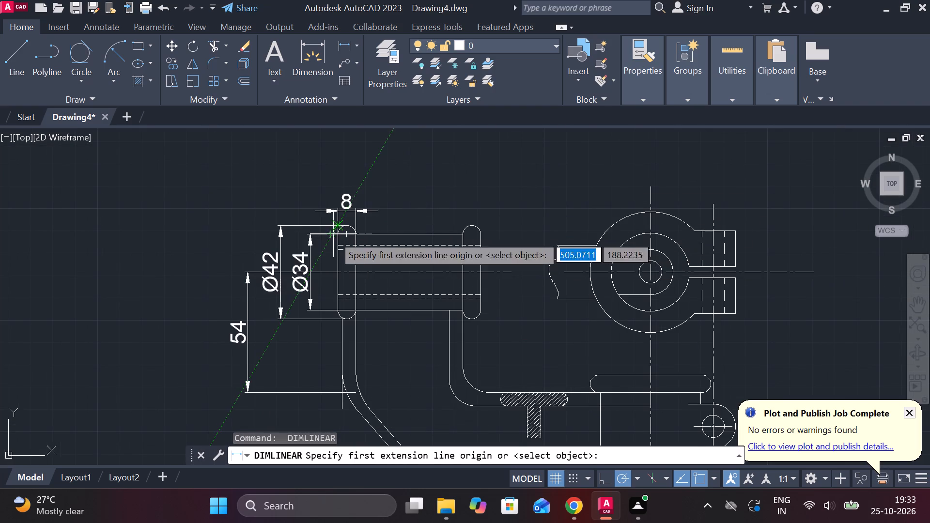
scroll(334, 235, up, 2)
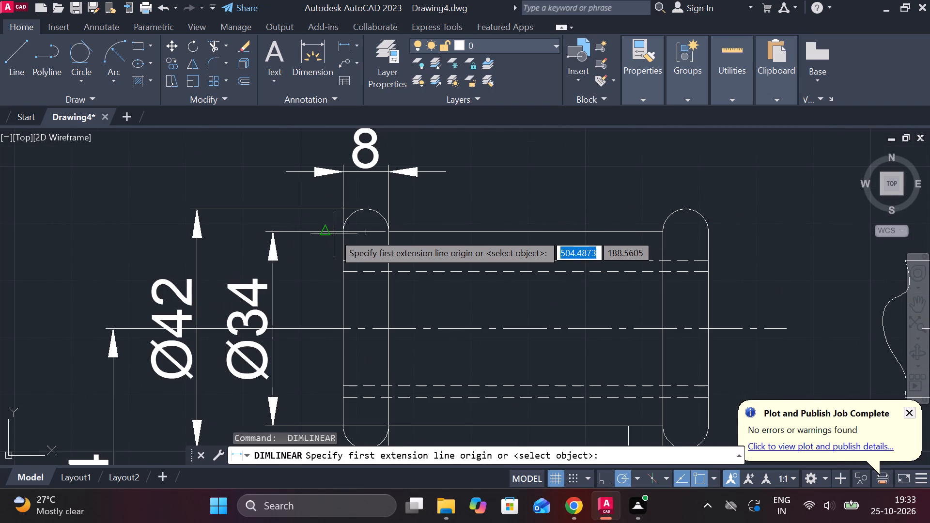
scroll(339, 231, up, 2)
click(345, 229)
scroll(361, 242, down, 1)
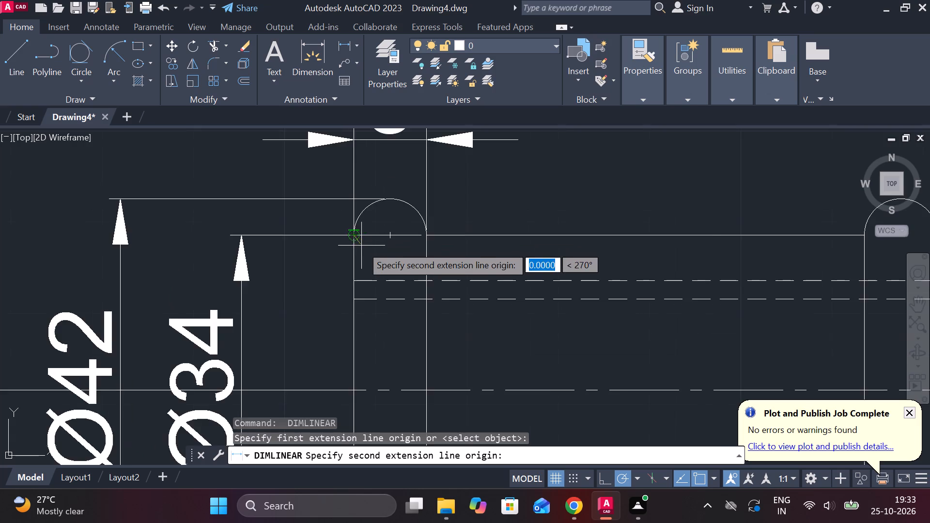
scroll(361, 246, down, 1)
click(723, 255)
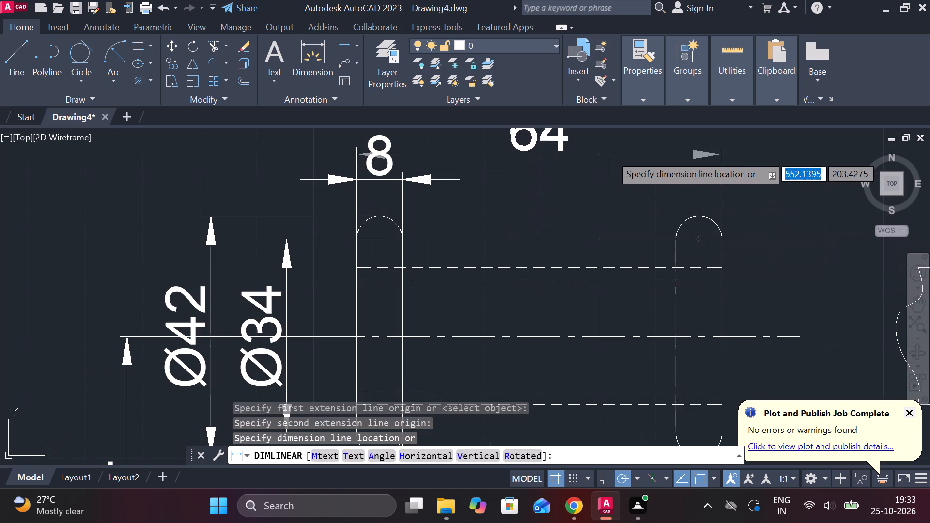
middle_drag(615, 154, 574, 219)
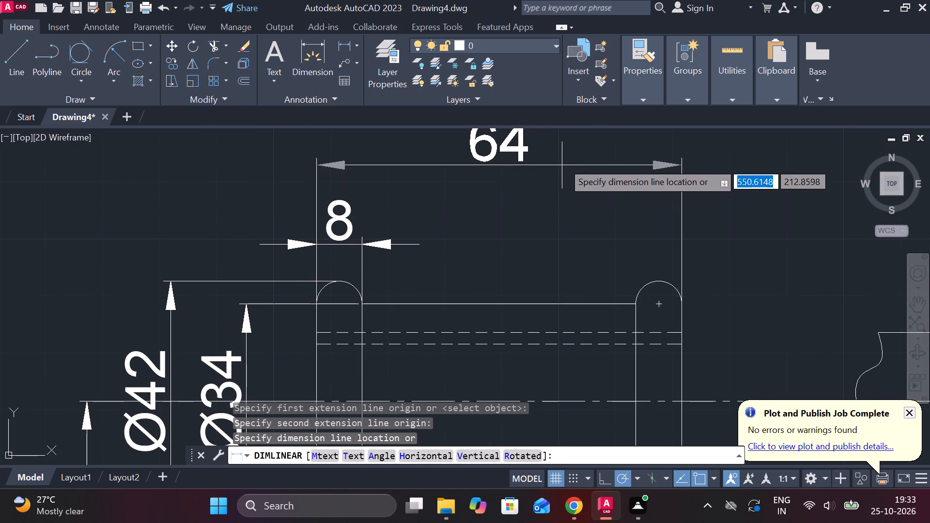
click(563, 162)
Add a horizontal linear dimension across the right collar's width, level with the left collar's width dimension.
key(space)
click(634, 302)
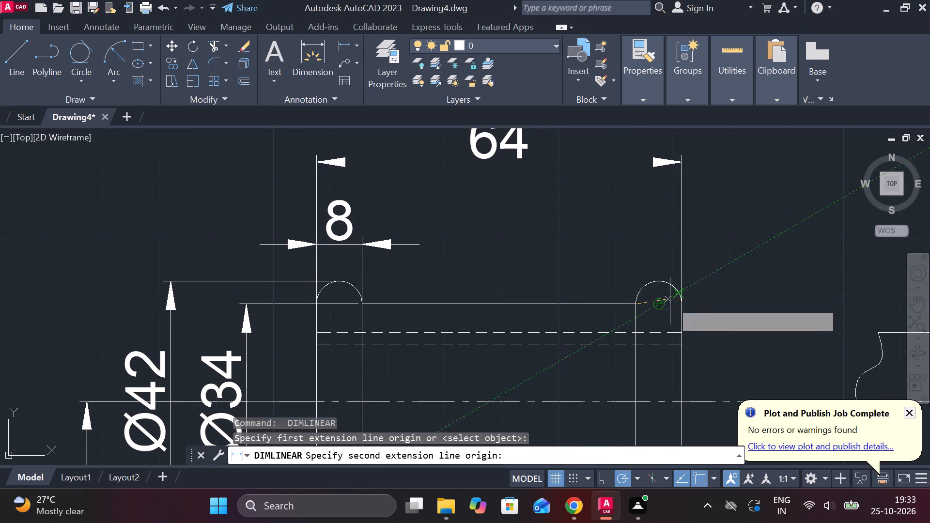
click(687, 302)
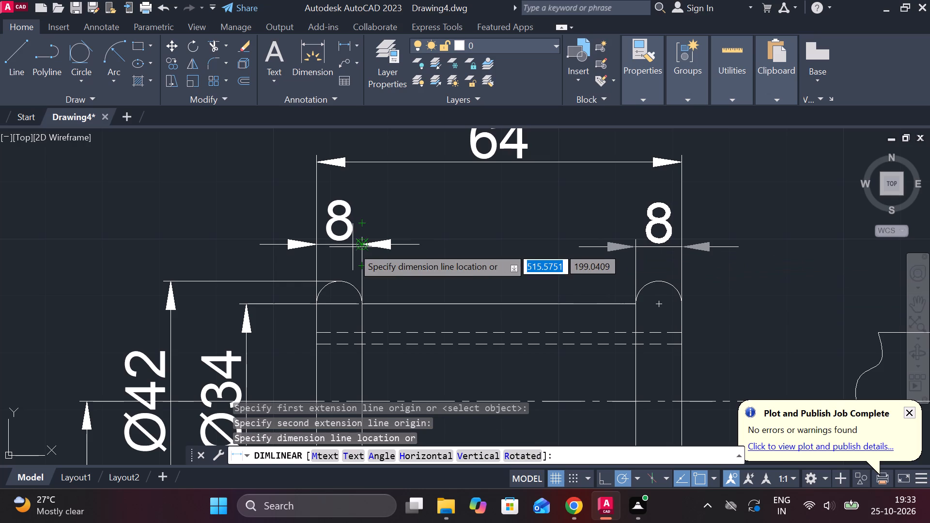
click(359, 247)
Add a vertical linear dimension between the outermost dashed bore lines, placed just right of the upper cylinder.
scroll(548, 257, down, 1)
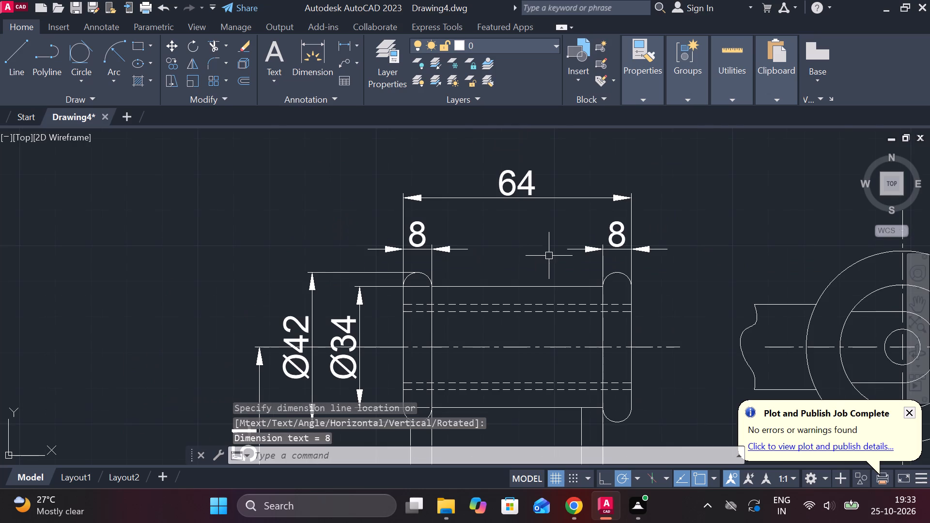
middle_drag(597, 310, 509, 293)
scroll(563, 280, up, 1)
middle_drag(555, 281, 511, 251)
key(space)
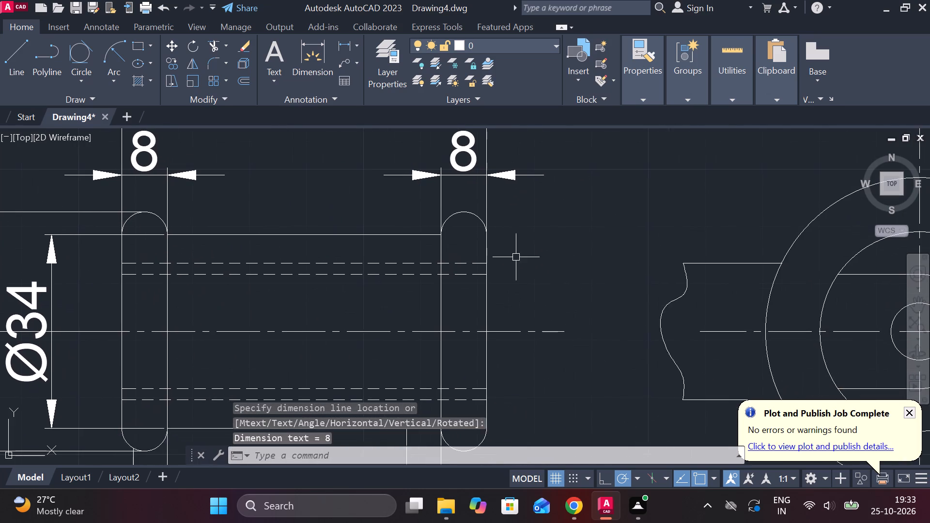
click(495, 265)
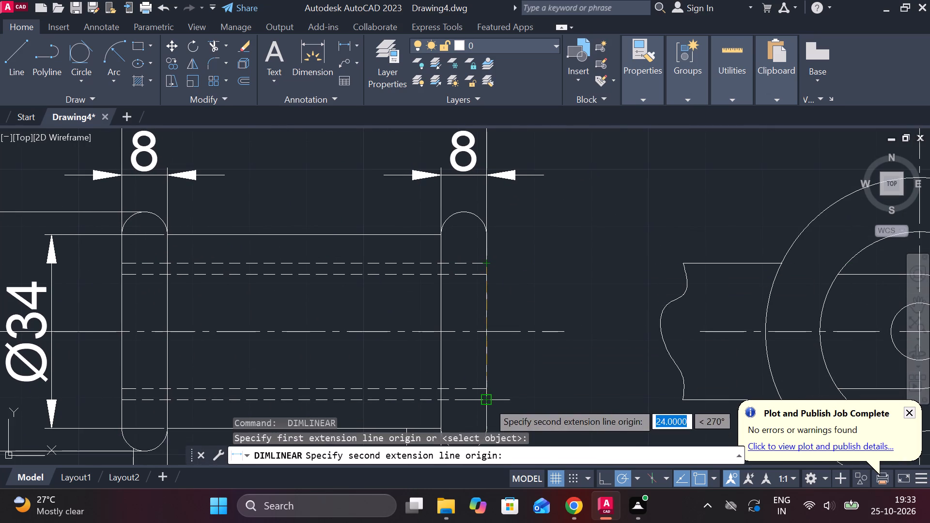
click(488, 402)
click(550, 346)
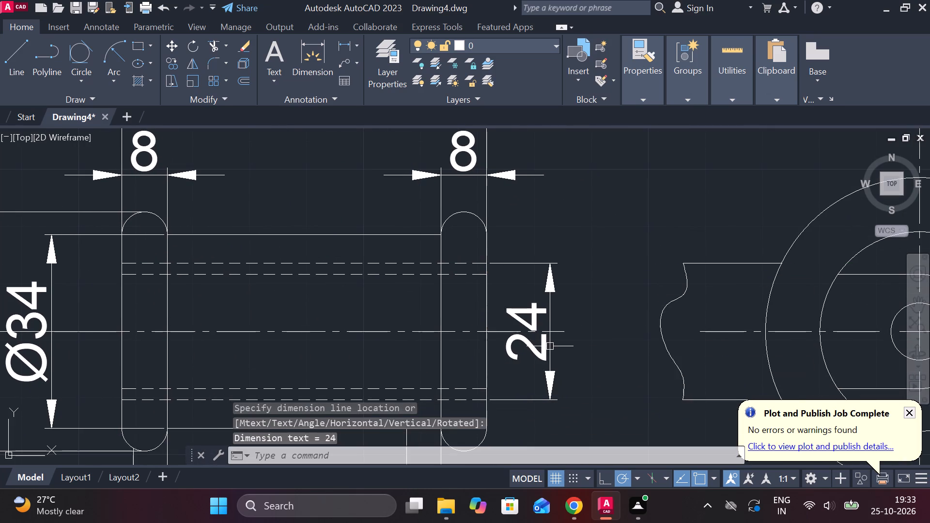
Add a horizontal linear dimension between the outer edges of the left and right arms, just below the upper cylinder.
scroll(569, 347, down, 2)
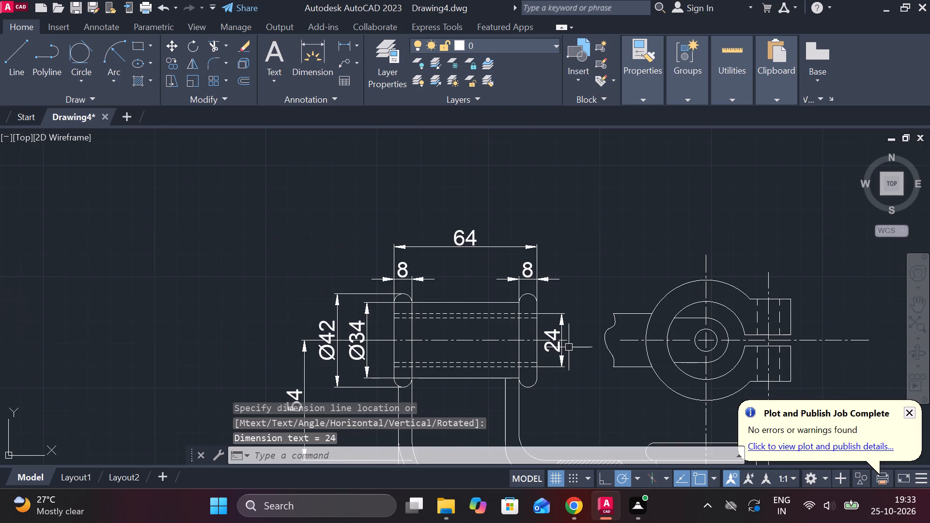
middle_drag(459, 384, 468, 294)
scroll(449, 331, up, 2)
key(space)
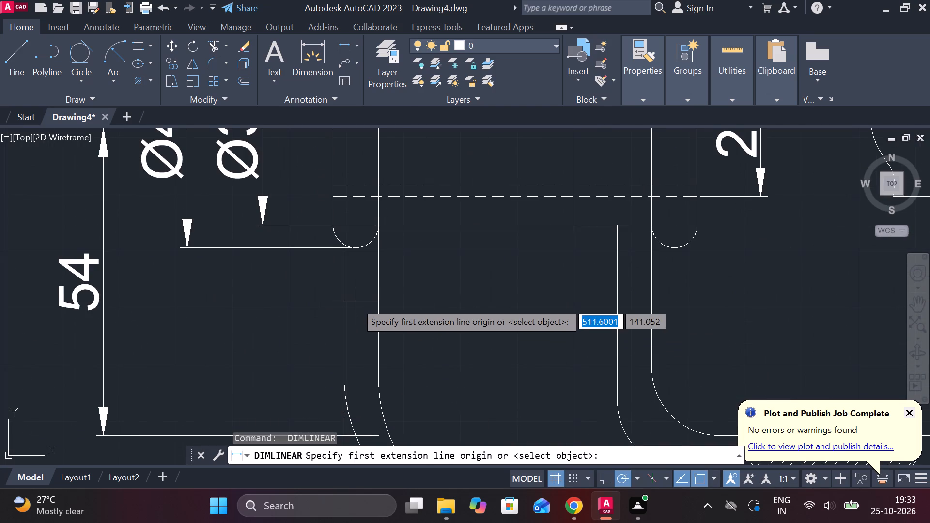
click(353, 302)
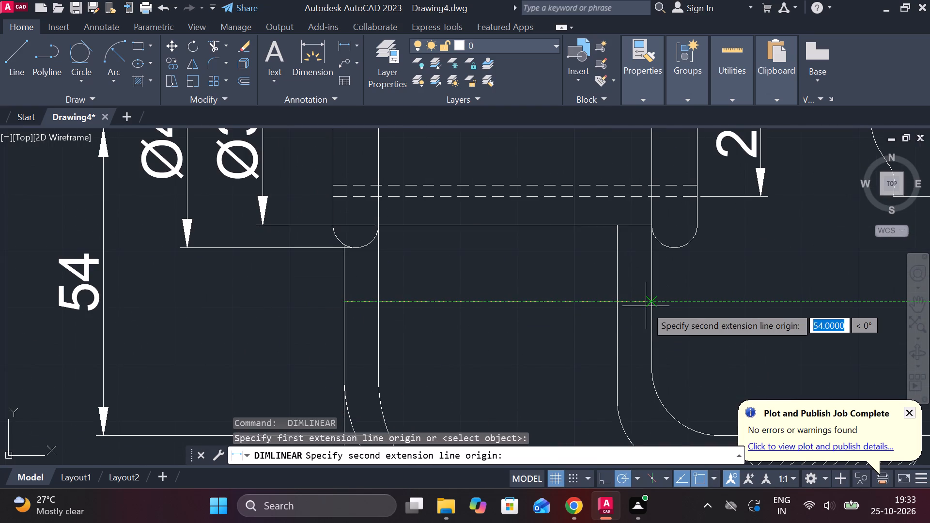
click(646, 306)
click(551, 307)
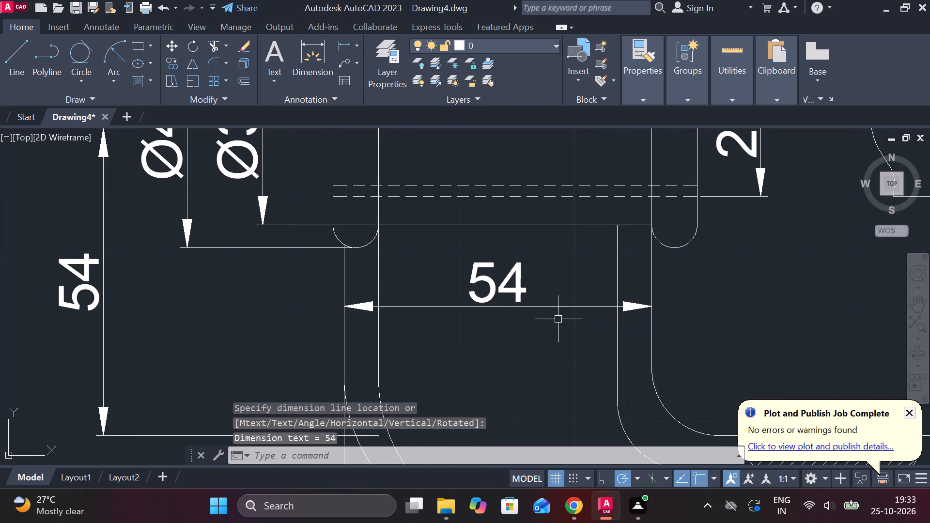
Add a horizontal linear dimension across the right arm's thickness, placed near the start of its bend.
scroll(568, 334, down, 1)
scroll(633, 369, up, 1)
key(space)
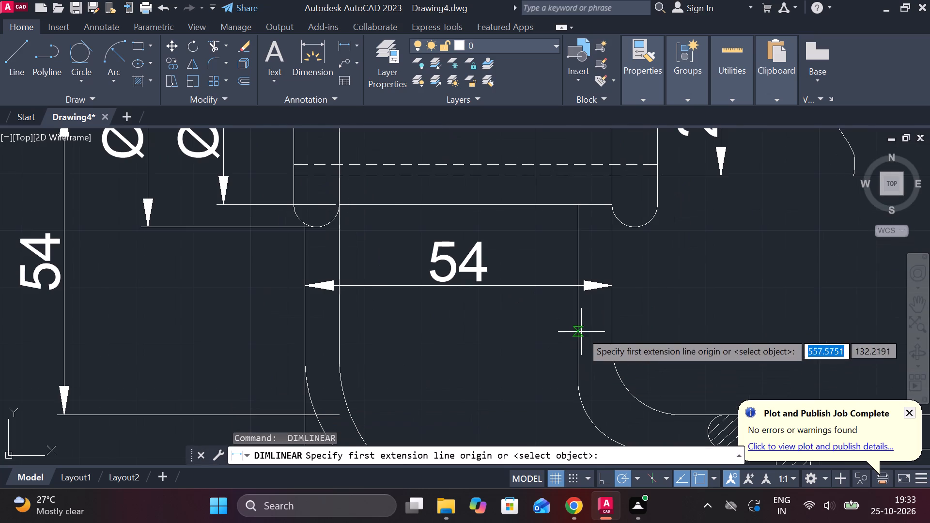
click(581, 332)
click(608, 332)
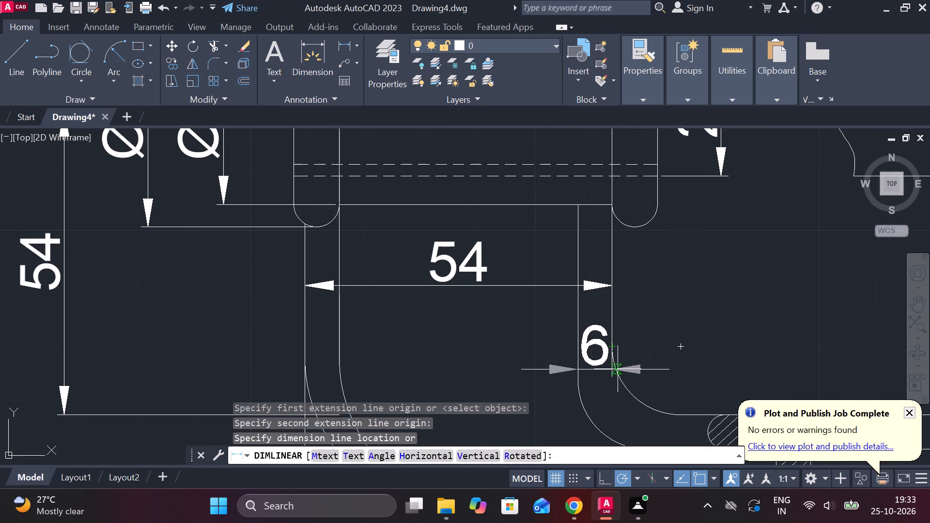
click(623, 399)
Add a horizontal linear dimension from the ring view's vertical centre line to the upper cylinder's right end, level with the overall length dimension.
middle_drag(641, 366, 619, 276)
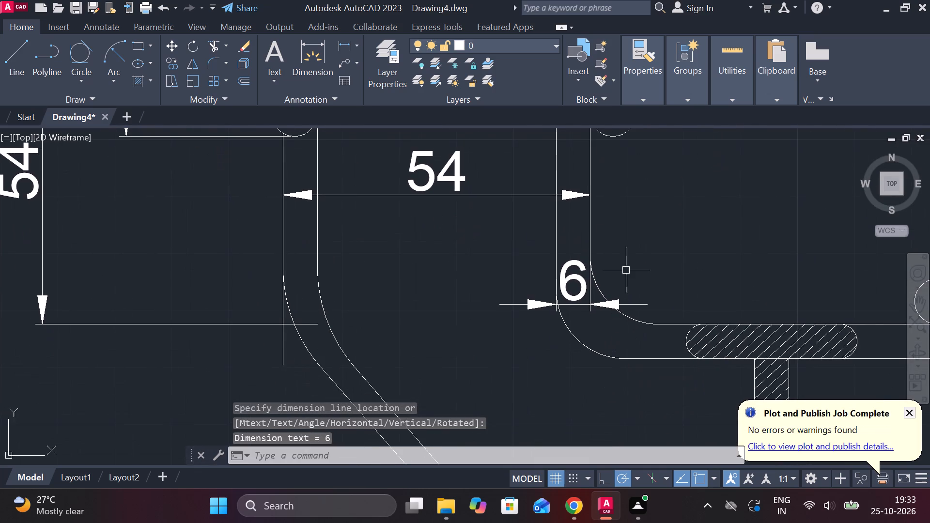
scroll(626, 270, down, 1)
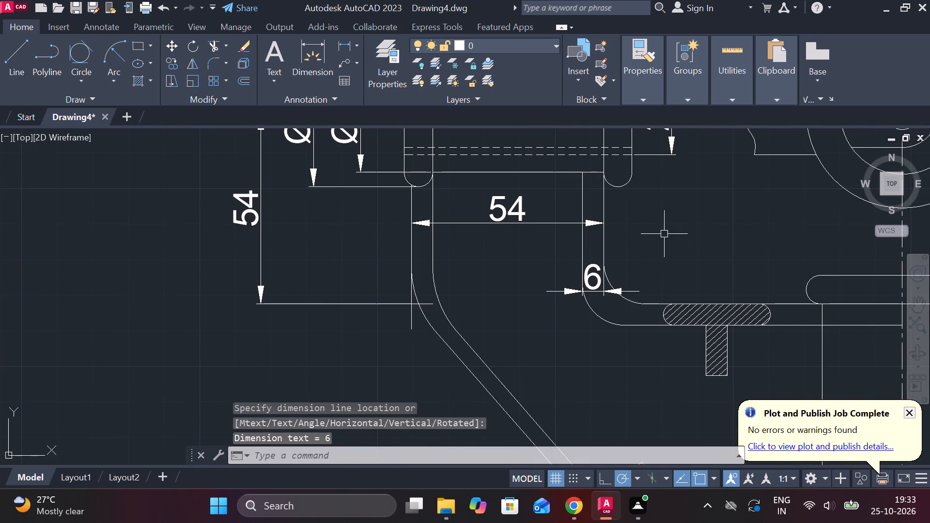
middle_drag(664, 235, 510, 319)
scroll(526, 267, down, 1)
middle_drag(472, 294, 461, 312)
key(space)
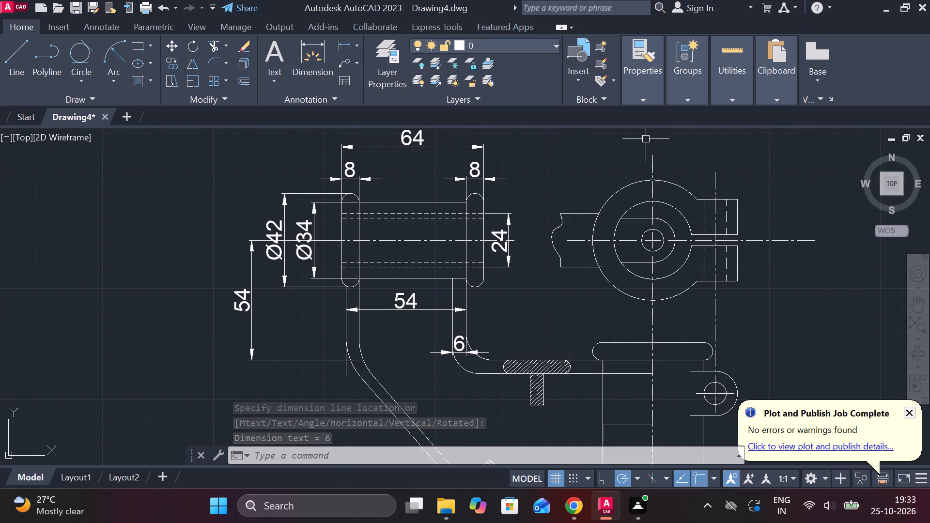
click(644, 157)
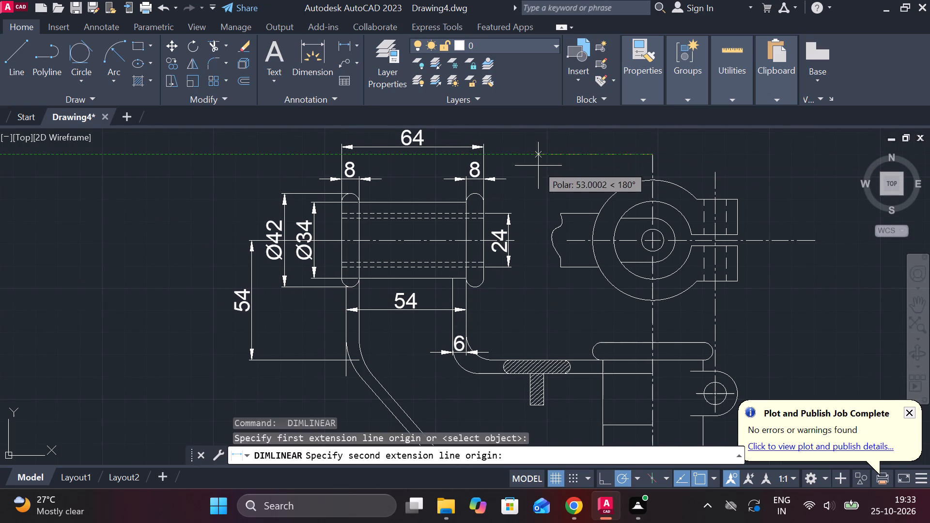
click(481, 163)
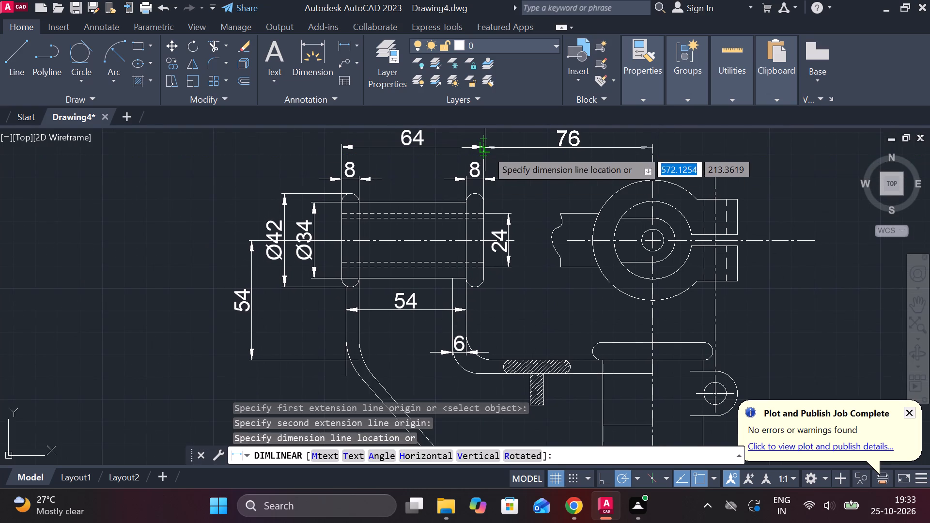
click(487, 150)
Add a horizontal linear dimension across the hatched flange of the horizontal arm's T-section, placed just above it.
middle_drag(562, 226, 418, 206)
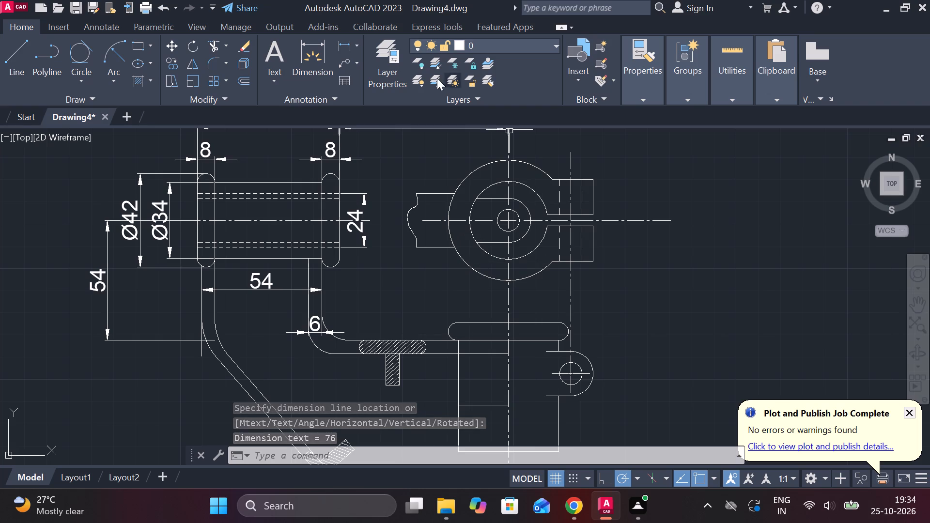
middle_drag(420, 319, 438, 222)
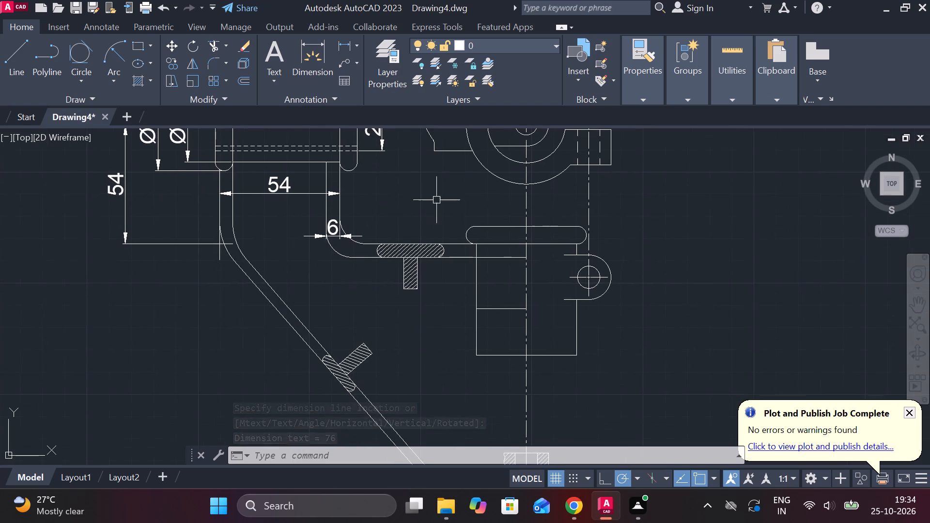
click(346, 48)
scroll(379, 226, up, 2)
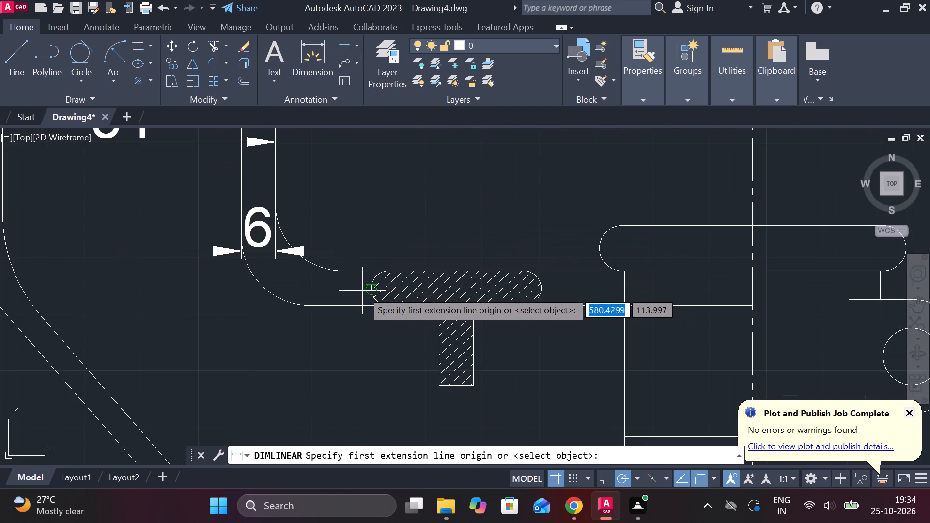
click(362, 290)
click(550, 295)
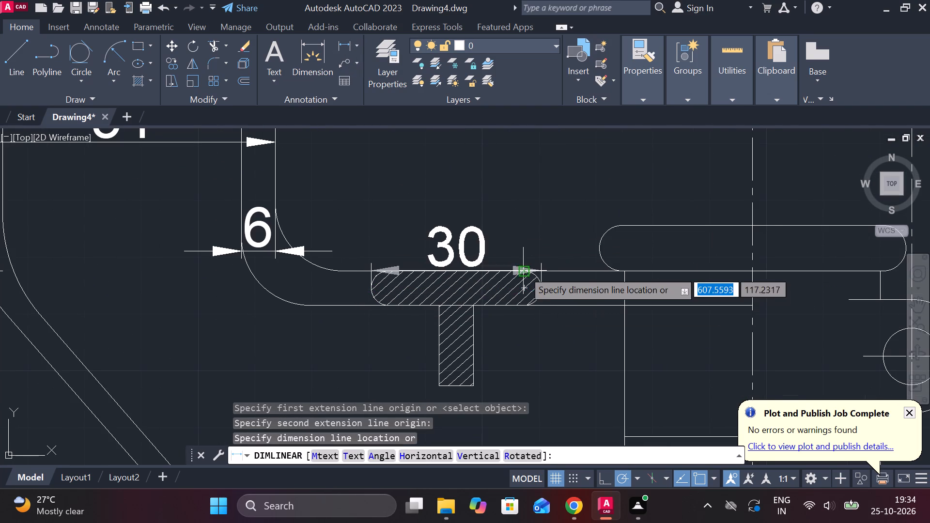
click(514, 243)
Add a horizontal linear dimension across the web of the same T-section, placed just below its lower end.
key(space)
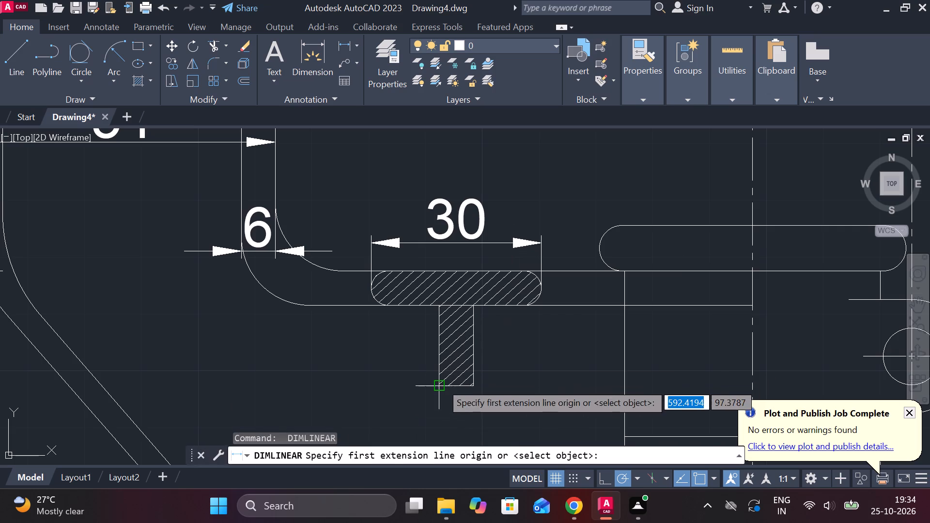
click(441, 383)
click(477, 386)
middle_drag(493, 371, 499, 275)
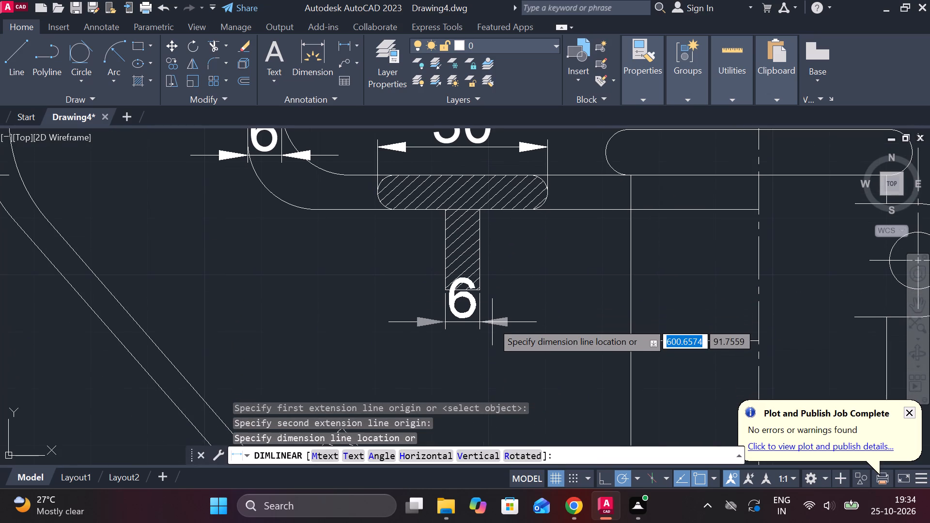
click(492, 339)
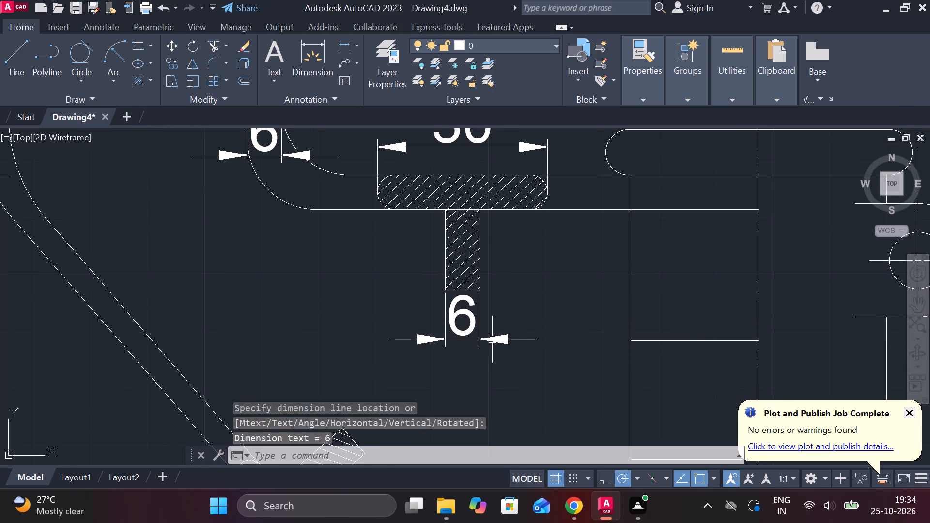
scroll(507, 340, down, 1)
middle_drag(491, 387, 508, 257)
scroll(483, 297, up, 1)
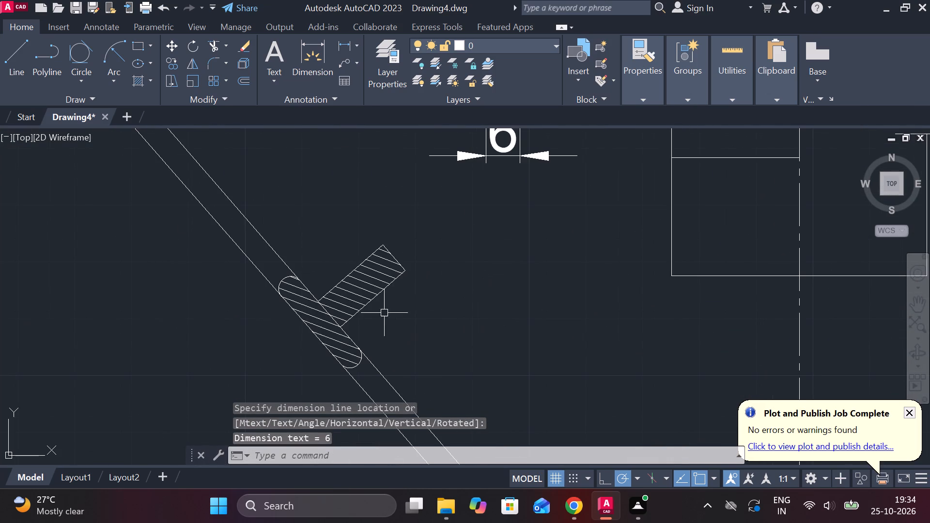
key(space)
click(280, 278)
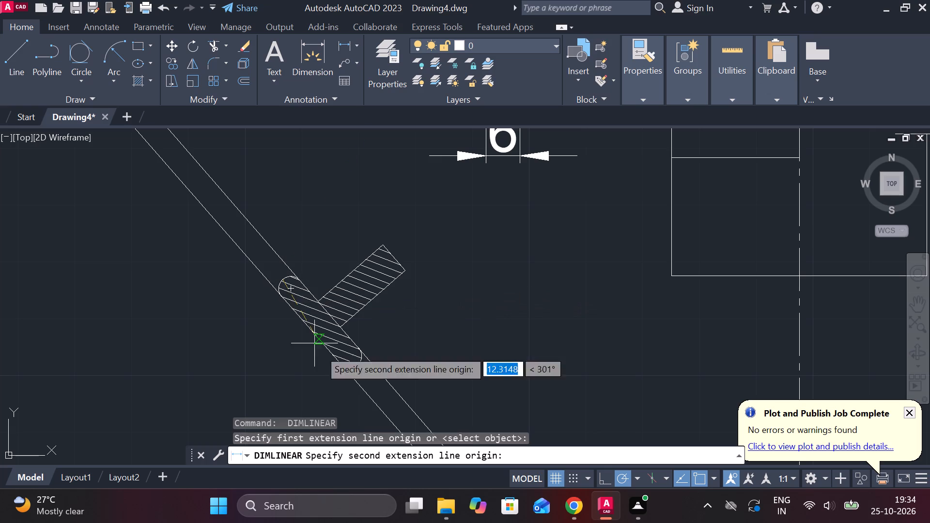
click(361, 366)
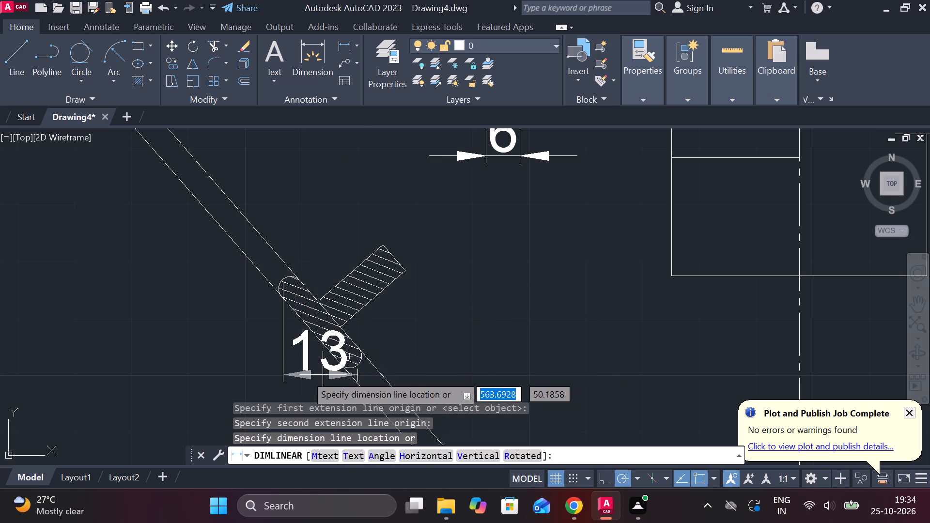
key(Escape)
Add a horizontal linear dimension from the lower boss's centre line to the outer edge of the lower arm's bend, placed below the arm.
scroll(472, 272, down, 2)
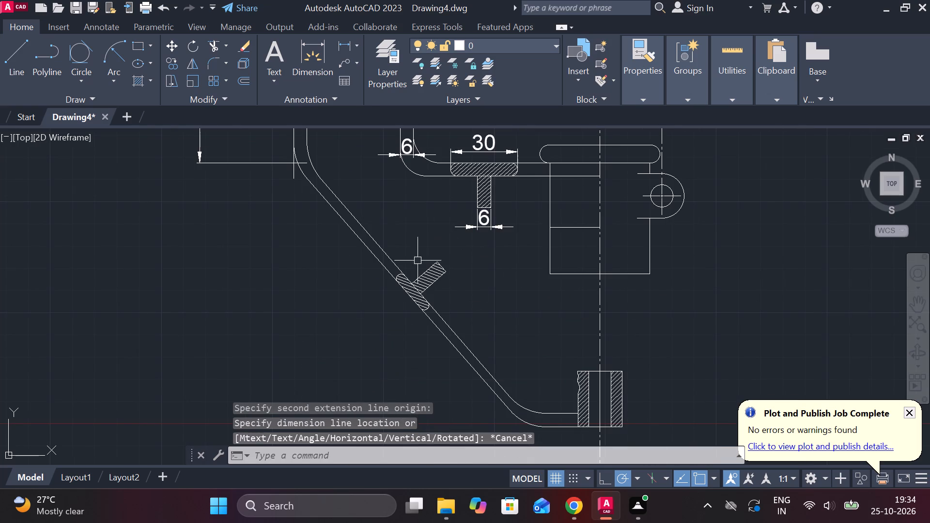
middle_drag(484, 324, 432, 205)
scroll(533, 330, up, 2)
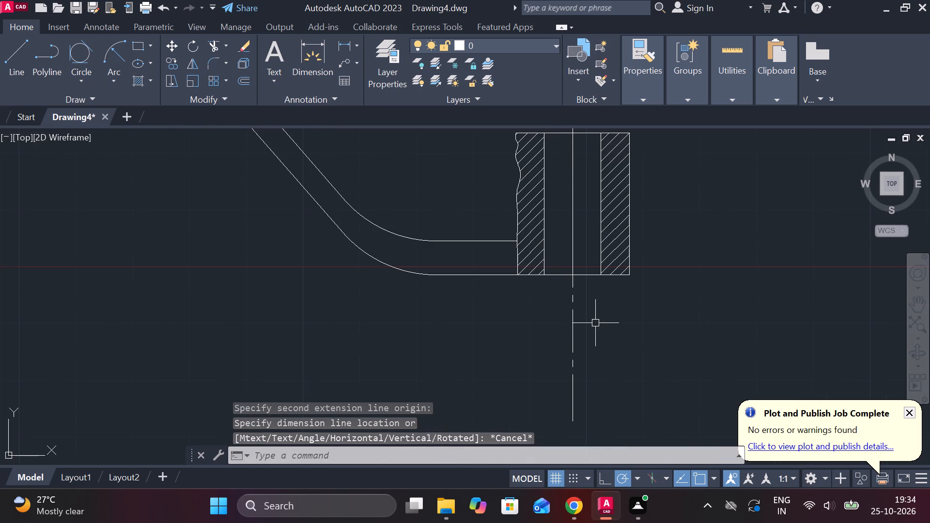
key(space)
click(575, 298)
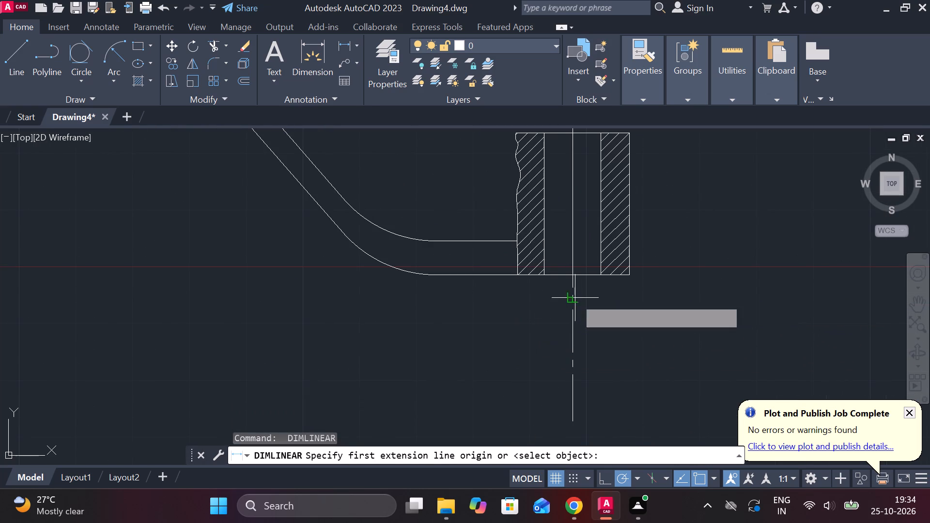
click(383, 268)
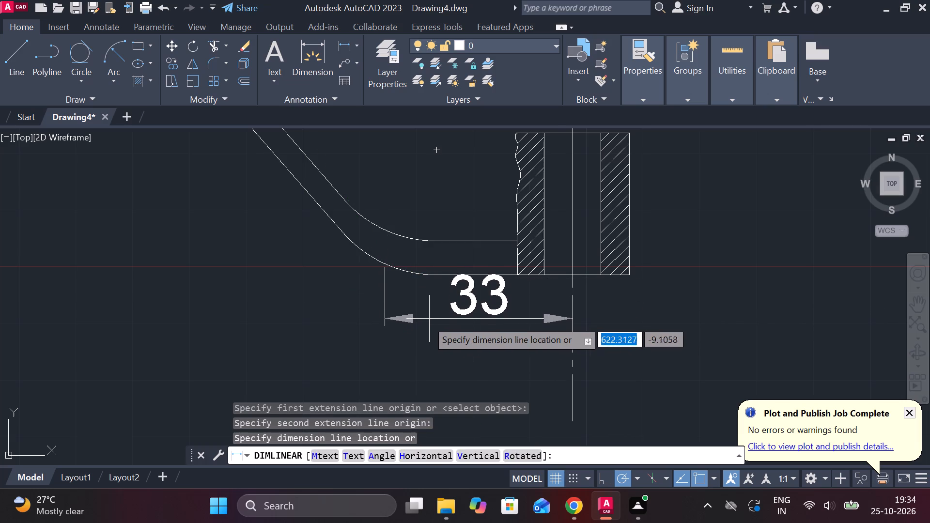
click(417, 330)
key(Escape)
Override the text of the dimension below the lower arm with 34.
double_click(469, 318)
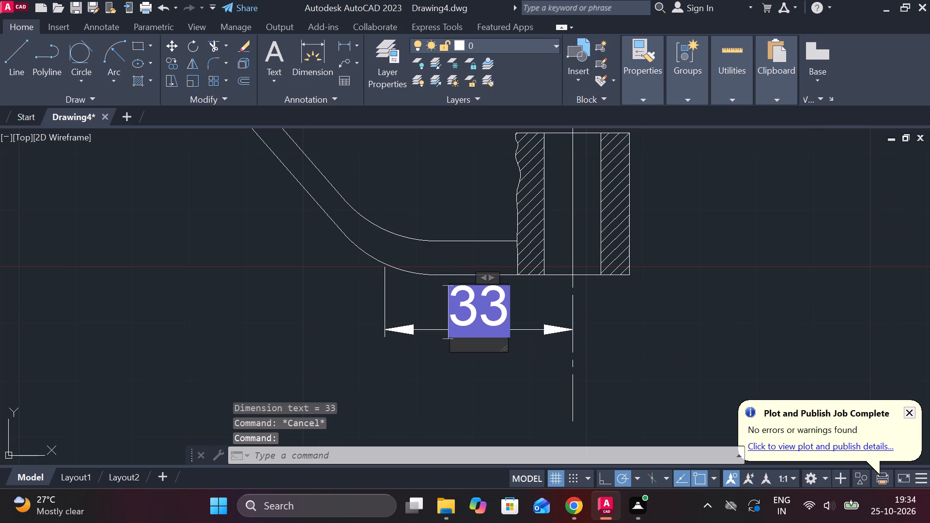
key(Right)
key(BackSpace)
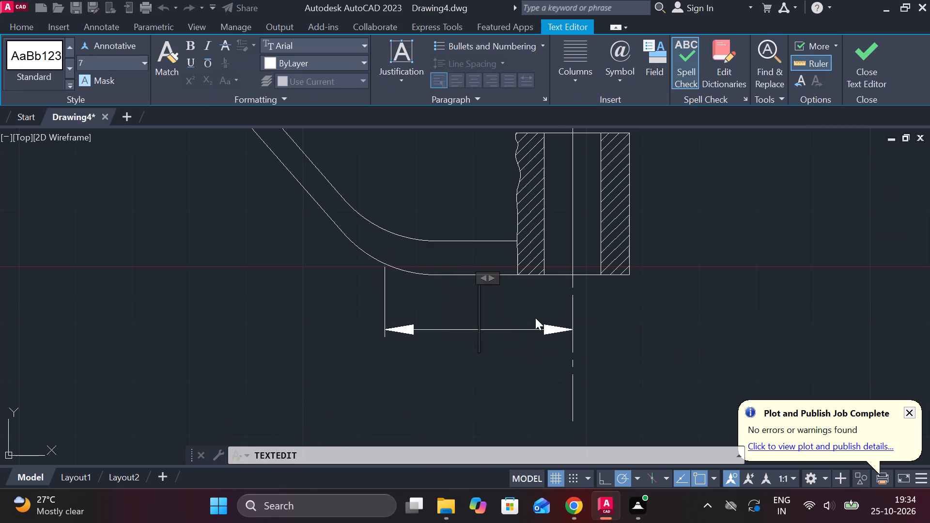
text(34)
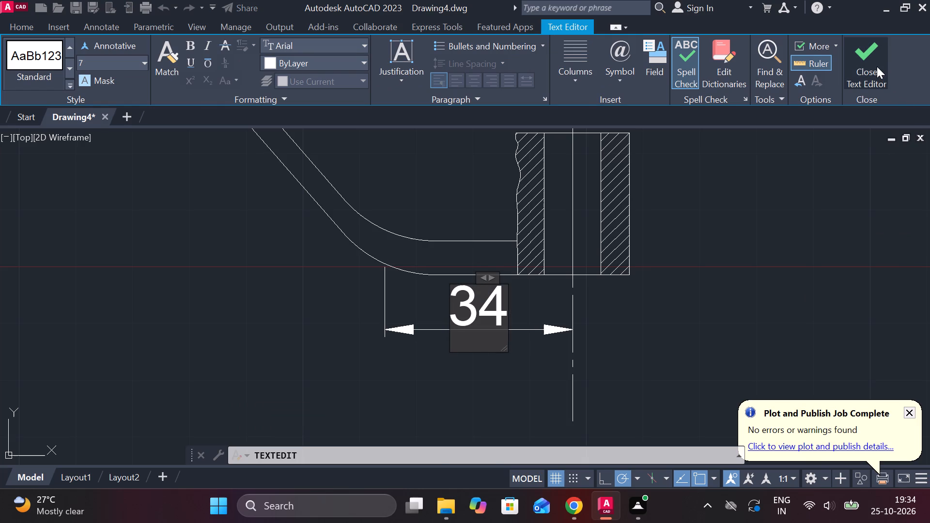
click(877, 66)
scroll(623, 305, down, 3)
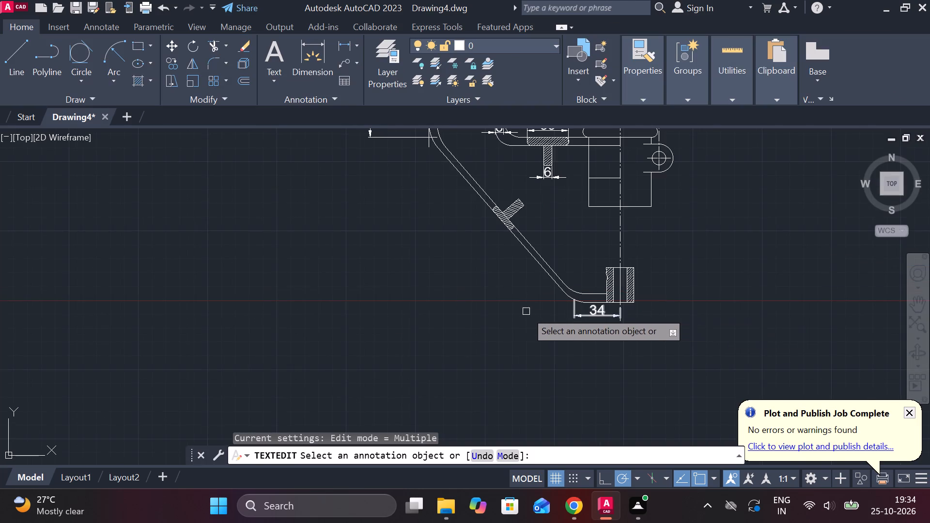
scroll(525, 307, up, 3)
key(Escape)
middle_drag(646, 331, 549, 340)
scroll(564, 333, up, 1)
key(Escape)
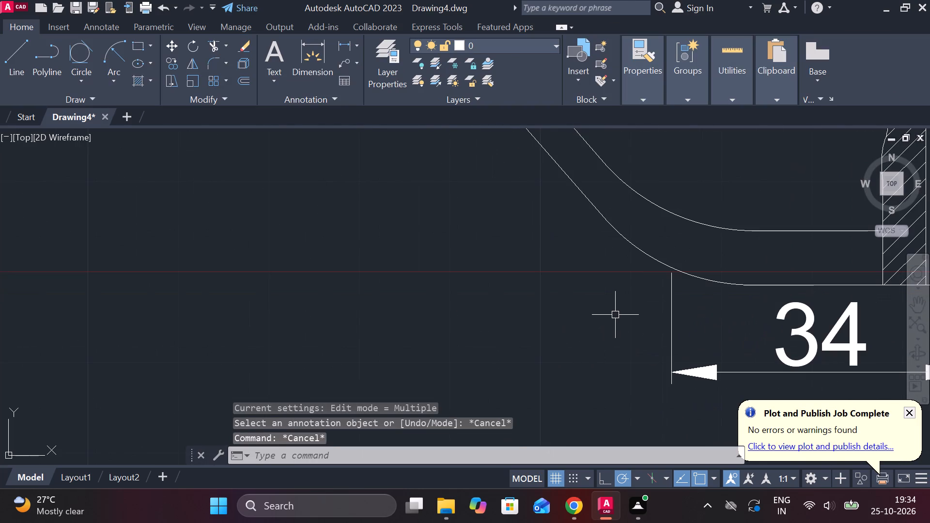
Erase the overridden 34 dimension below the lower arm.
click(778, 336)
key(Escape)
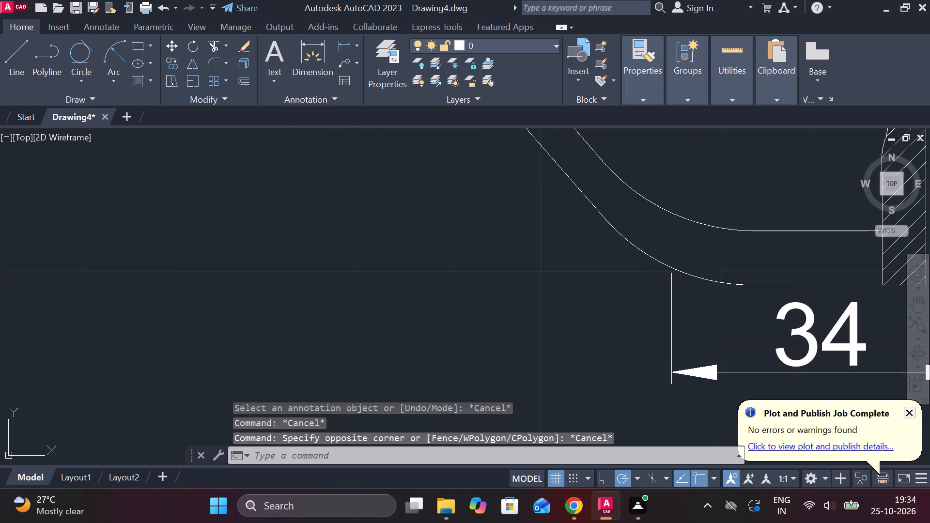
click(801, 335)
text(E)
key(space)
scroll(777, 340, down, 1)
Draw a short vertical line down the centre line from the midpoint of the lower boss's bottom edge.
middle_drag(774, 339, 644, 348)
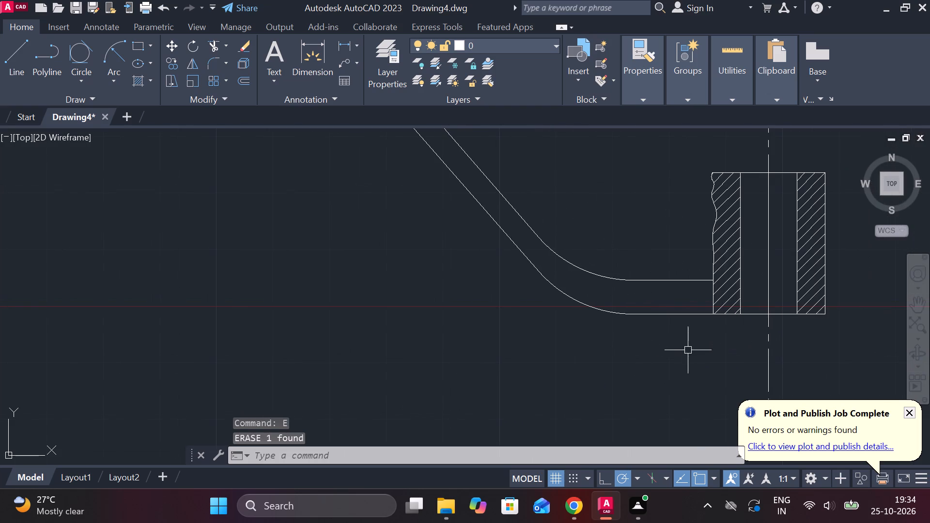
key(l)
key(Return)
click(772, 322)
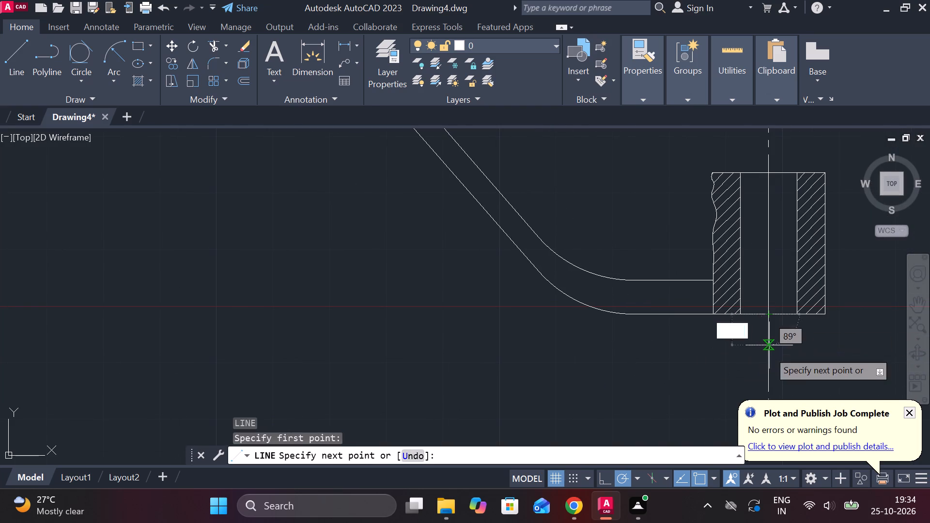
click(768, 354)
key(Escape)
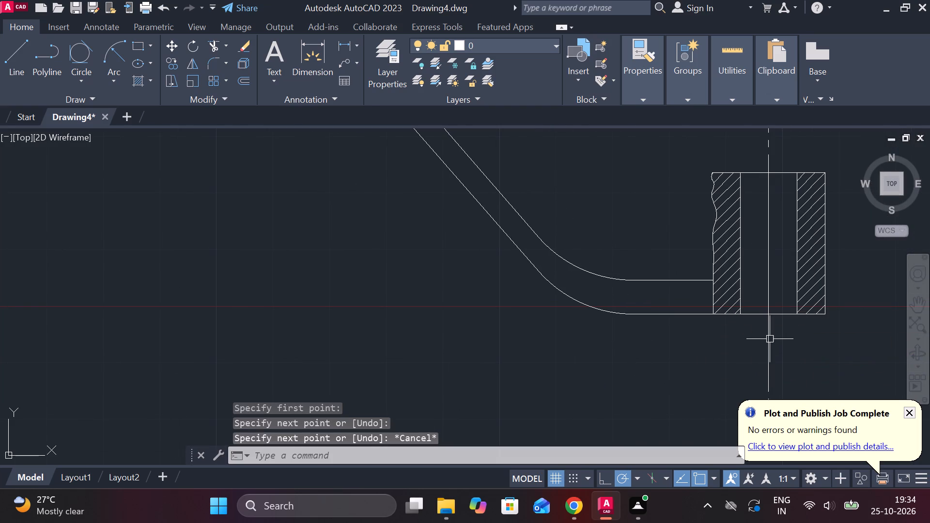
Offset the short vertical line 34 to the left, towards the lower arm's bend.
click(770, 339)
key(o)
key(Return)
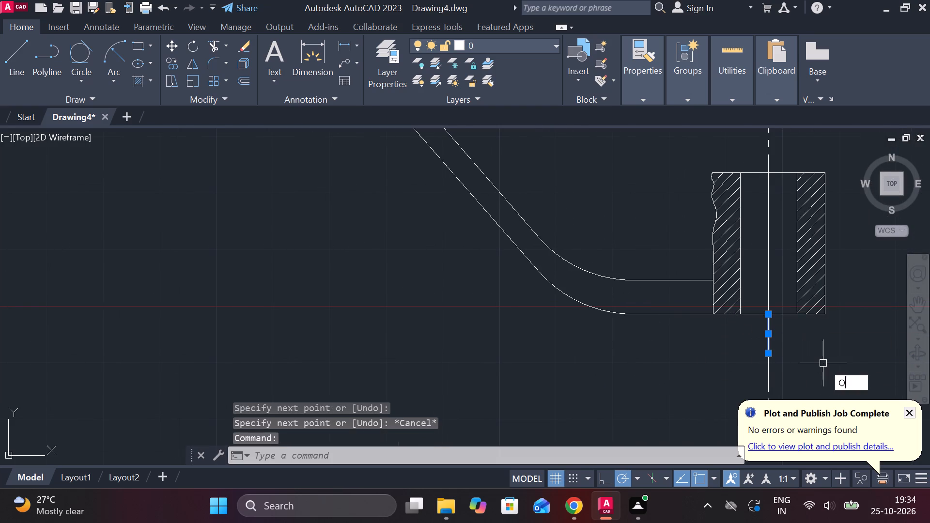
key(Return)
text(34)
key(space)
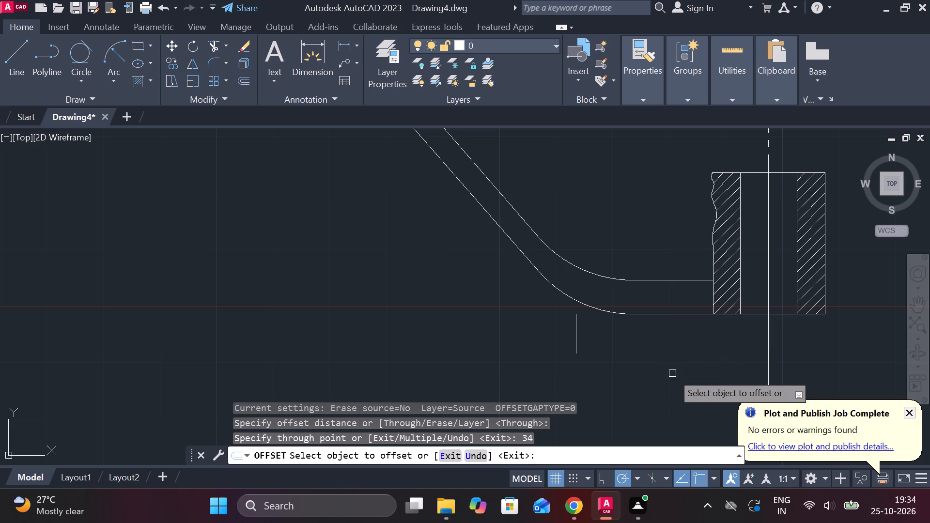
key(Escape)
Stretch the top end of the offset vertical line up towards the outer curve of the lower arm's bend.
click(571, 328)
key(Escape)
click(577, 327)
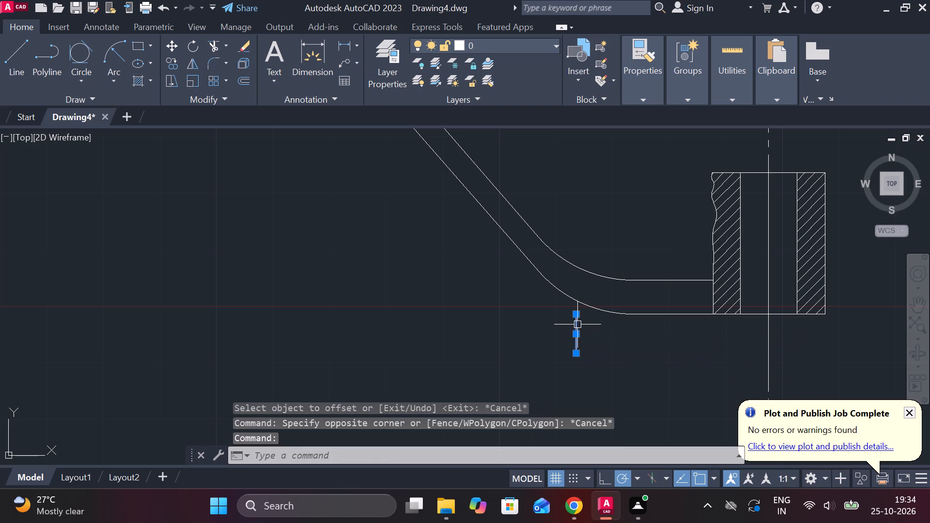
click(576, 317)
scroll(577, 286, up, 2)
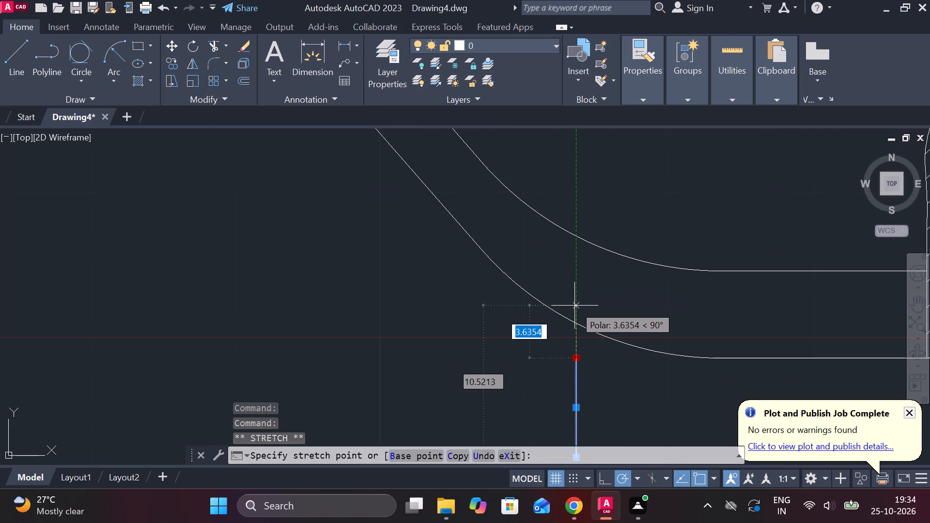
scroll(574, 333, up, 1)
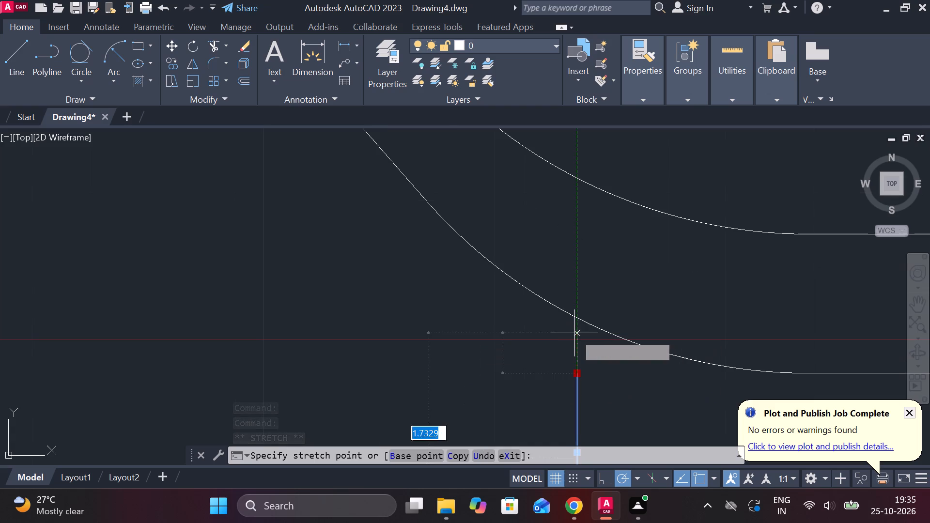
click(574, 333)
key(Escape)
Draw a horizontal line from the lower arm's bottom tangent point leftwards past the offset vertical line.
scroll(633, 382, down, 2)
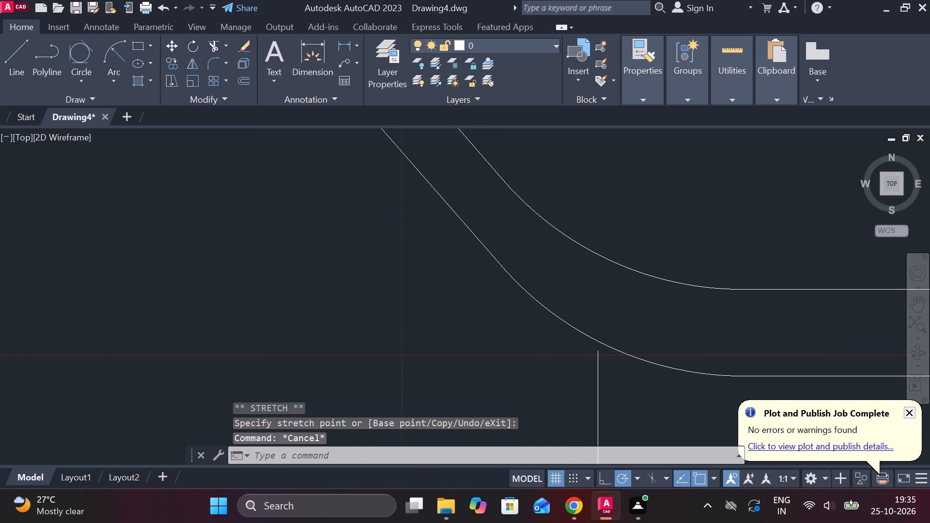
scroll(647, 391, down, 1)
middle_drag(685, 397, 627, 393)
key(l)
key(Return)
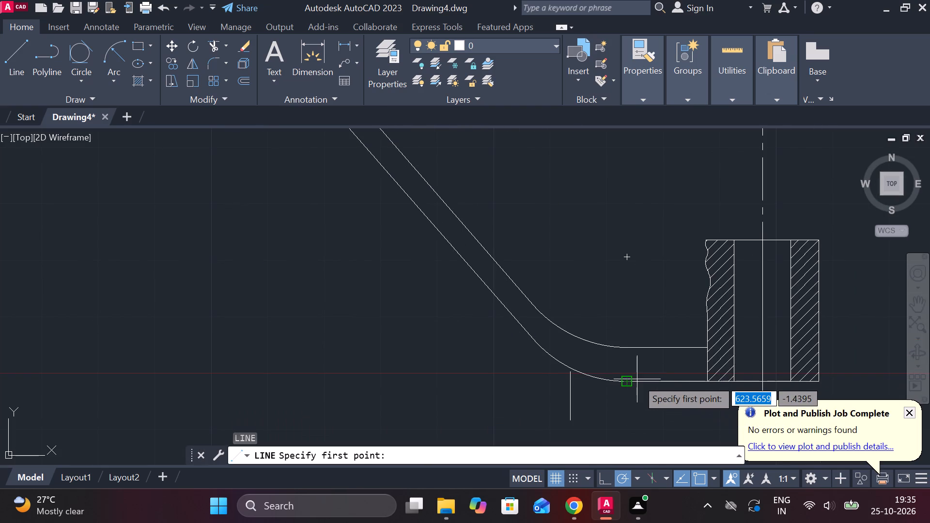
click(622, 383)
click(537, 383)
key(Escape)
Add a linear dimension below the lower arm, from the offset vertical line to the boss's centre line.
scroll(658, 383, down, 1)
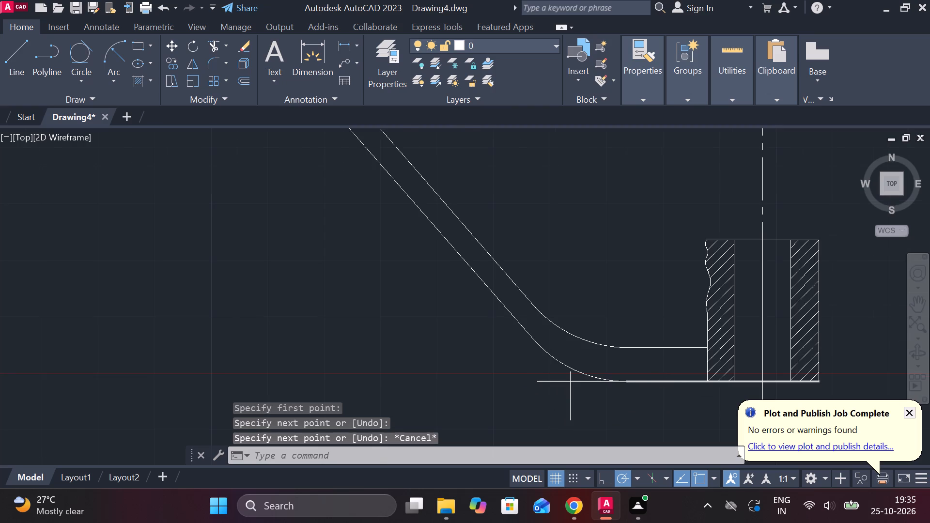
click(344, 46)
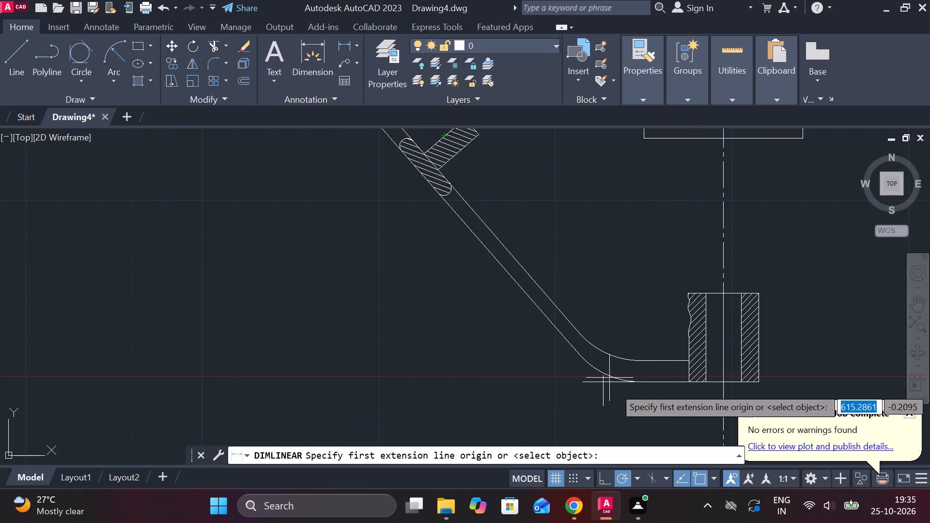
scroll(651, 400, up, 2)
click(528, 362)
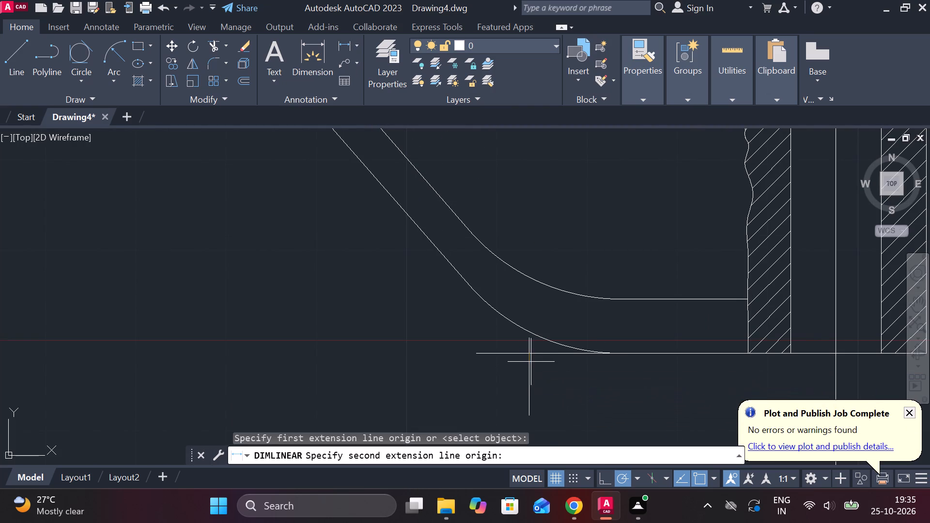
click(833, 366)
middle_drag(618, 408, 565, 316)
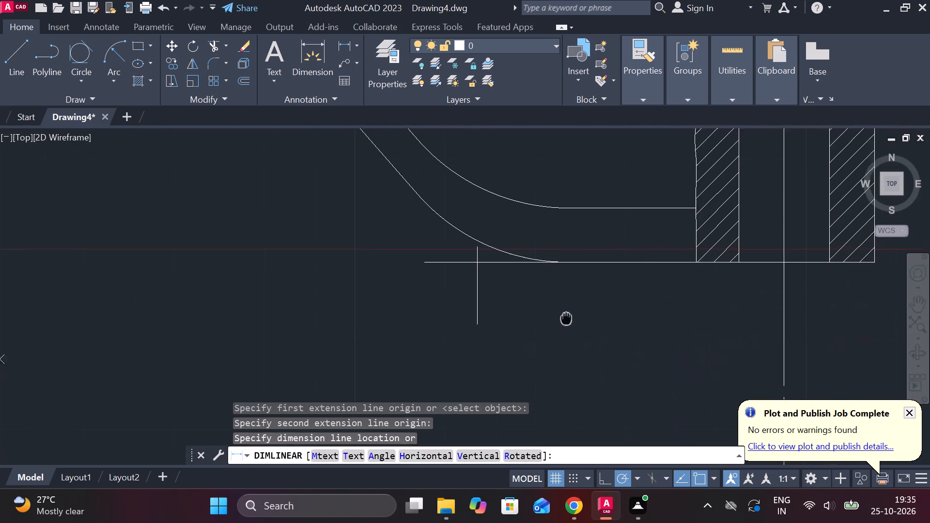
click(579, 358)
key(Escape)
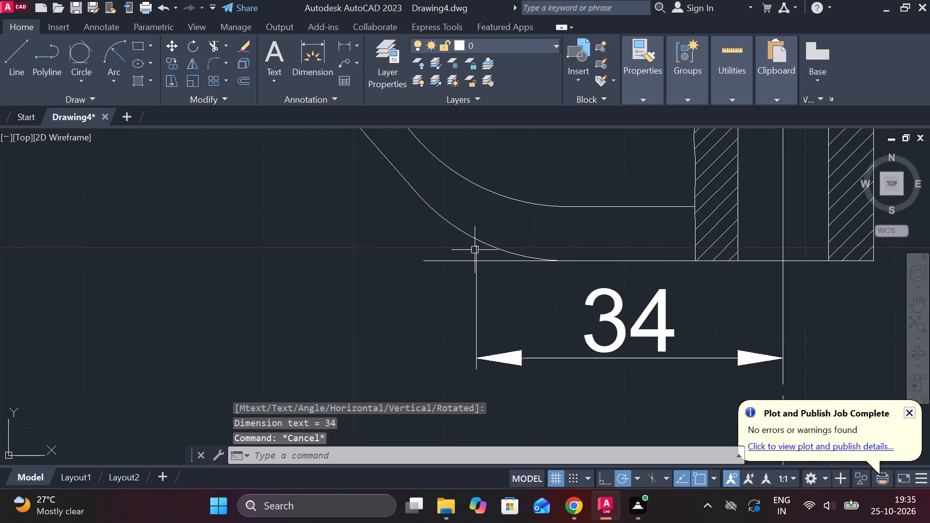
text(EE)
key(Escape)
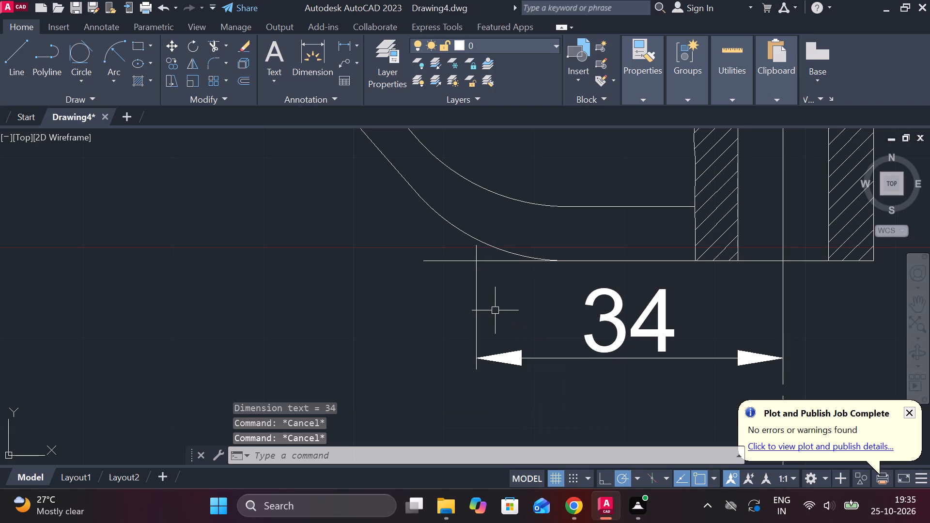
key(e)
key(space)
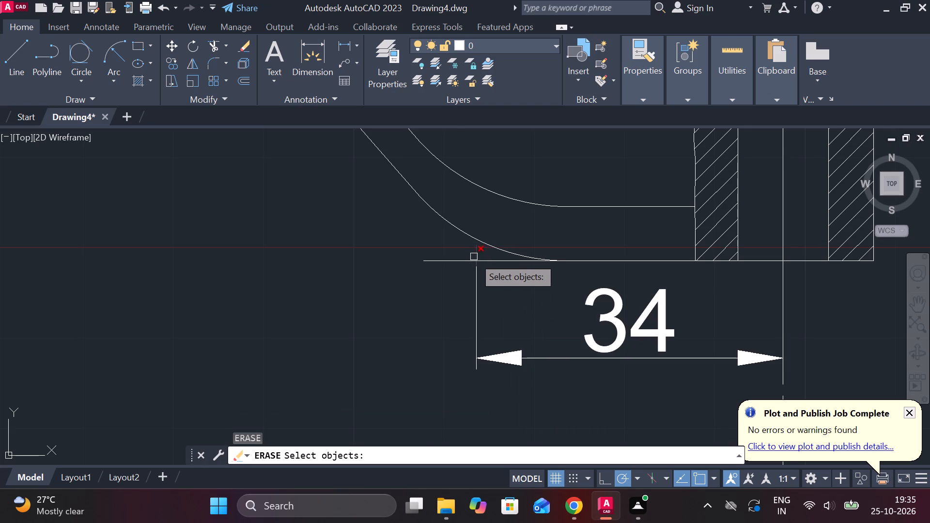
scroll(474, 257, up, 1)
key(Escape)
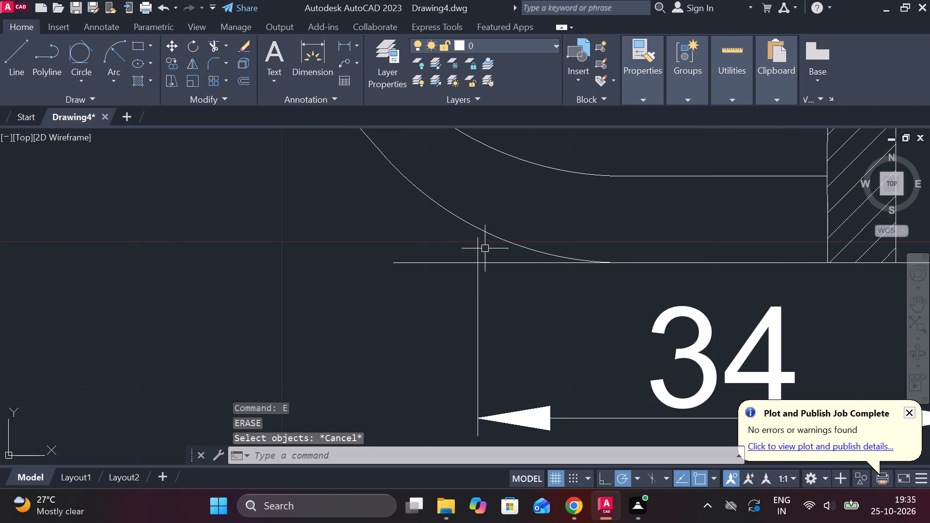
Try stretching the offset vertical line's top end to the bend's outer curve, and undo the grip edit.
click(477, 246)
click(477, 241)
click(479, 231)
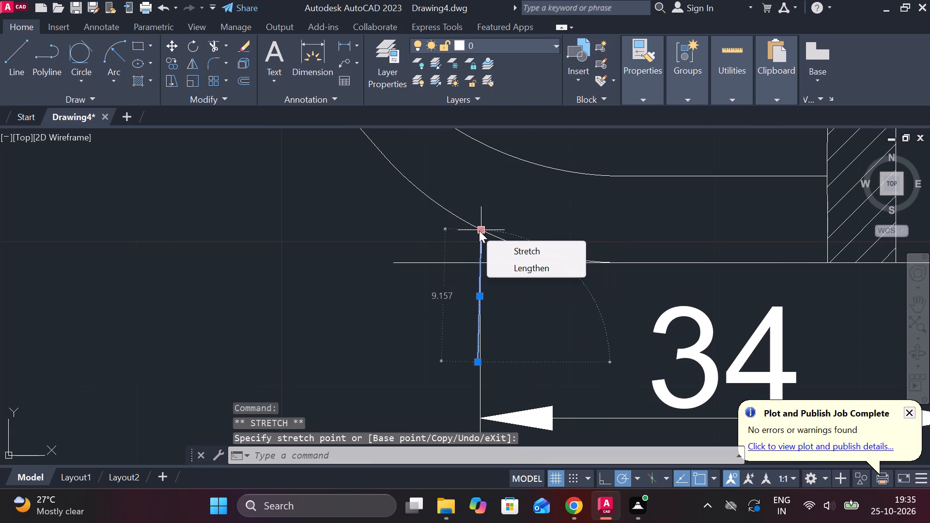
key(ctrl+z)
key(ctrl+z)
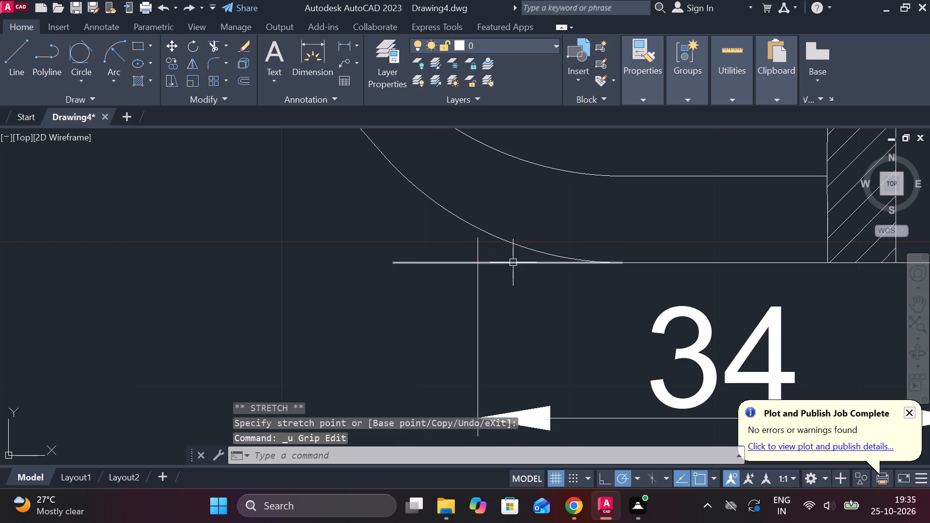
Lengthen the offset vertical line straight up until its top end meets the bend's outer curve.
click(476, 246)
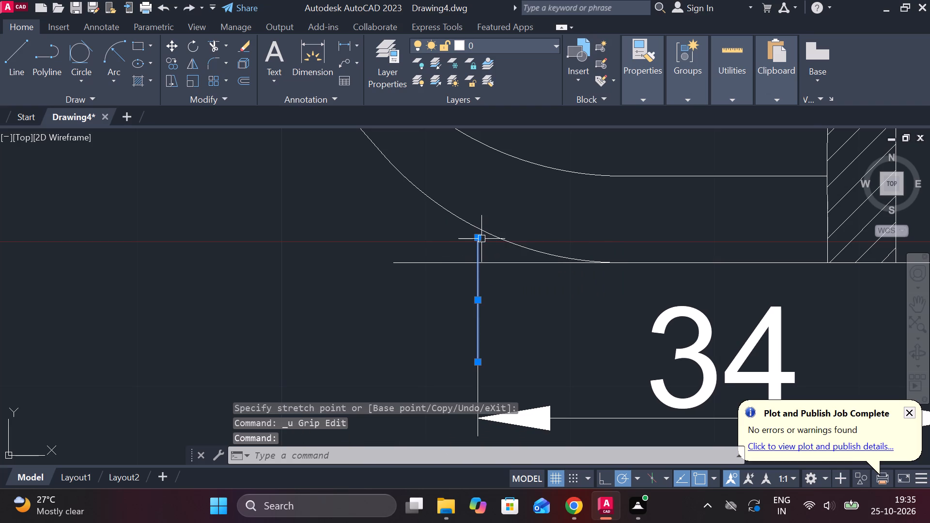
click(514, 274)
scroll(444, 214, up, 2)
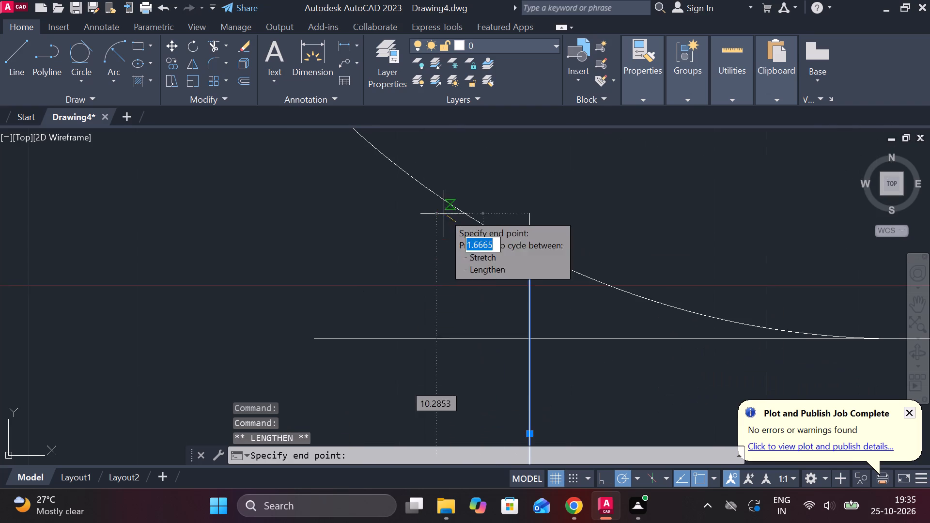
click(528, 255)
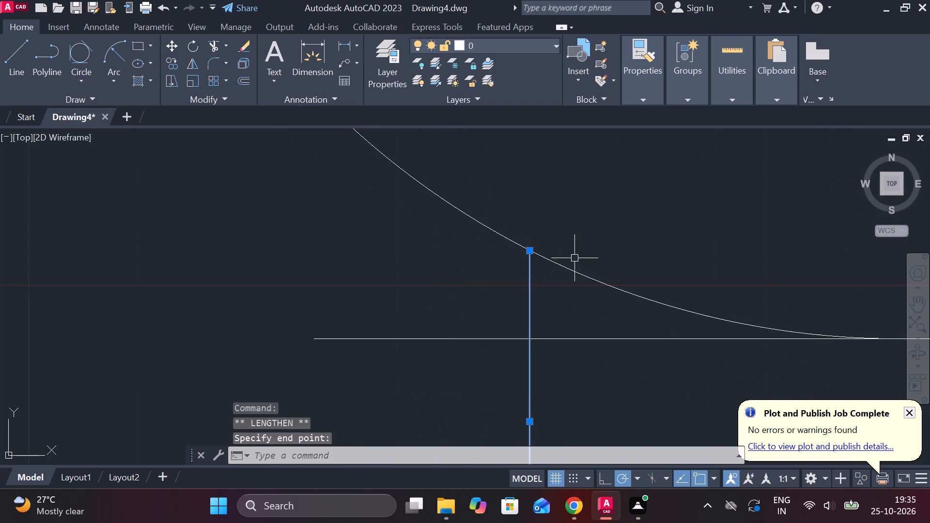
scroll(596, 264, down, 2)
key(Escape)
Add an aligned dimension along the length of the hatched rounded section on the sloping arm, placed on its outer side.
scroll(604, 315, down, 4)
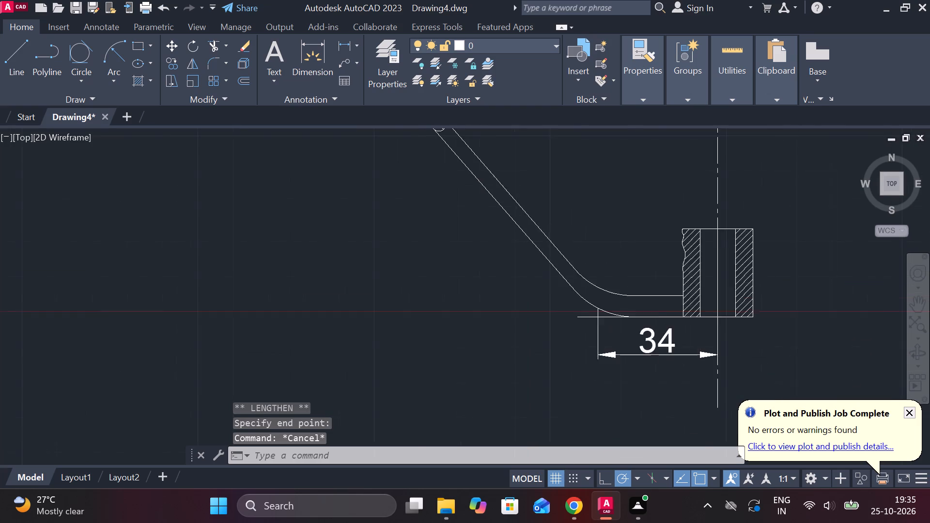
click(358, 38)
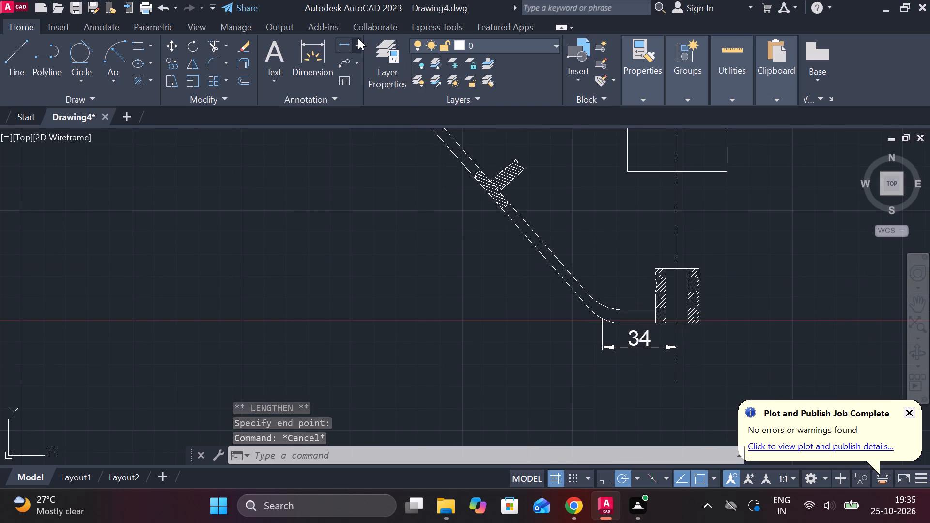
click(374, 103)
scroll(489, 183, up, 1)
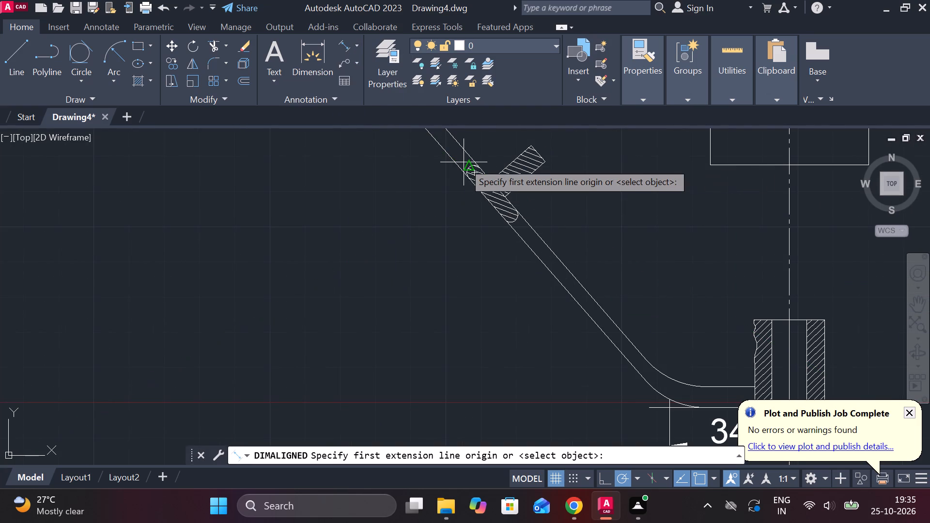
click(467, 166)
click(519, 219)
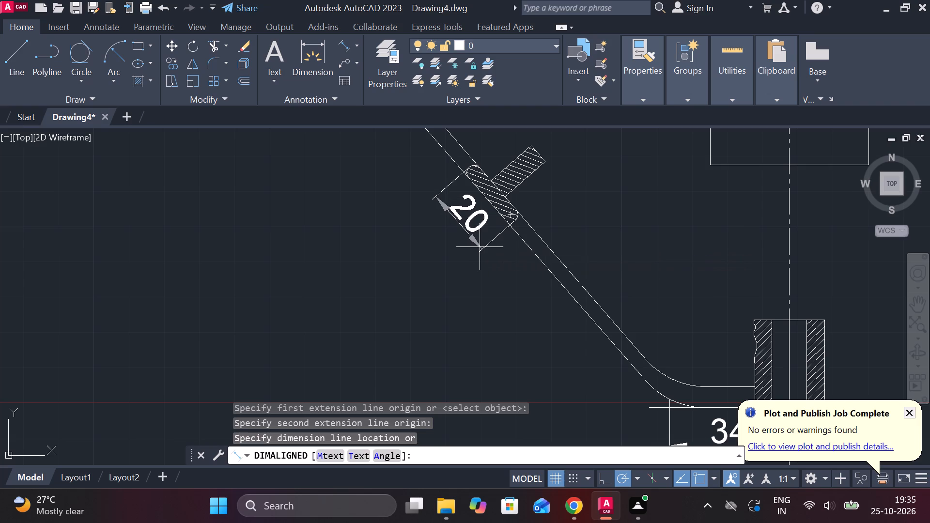
click(480, 247)
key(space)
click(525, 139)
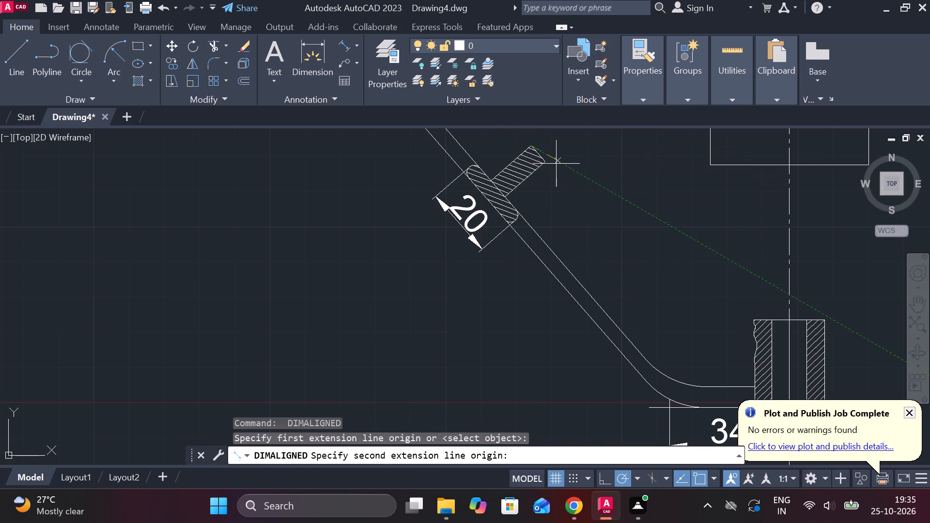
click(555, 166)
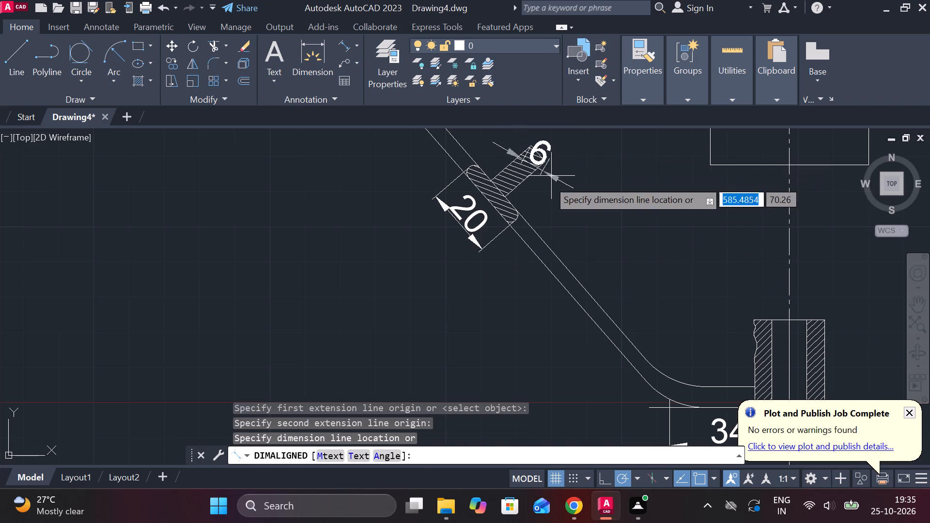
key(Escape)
Add an aligned dimension across the end of the hatched web projecting from the sloping arm's section.
scroll(546, 180, up, 1)
middle_drag(546, 180, 500, 221)
key(space)
click(468, 169)
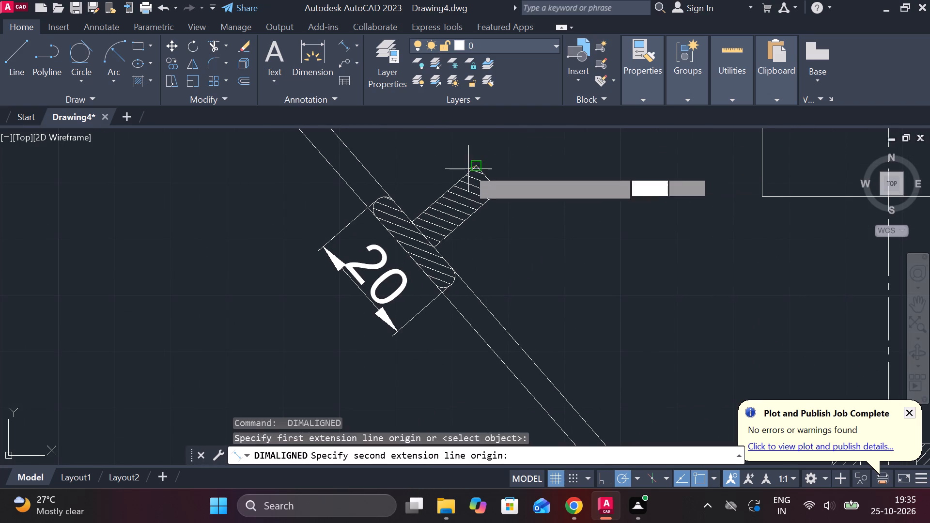
click(501, 191)
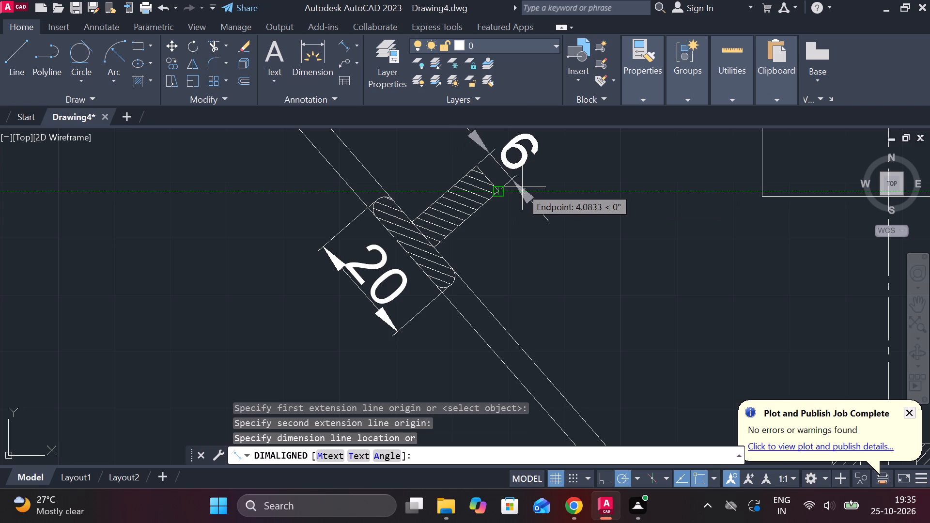
click(522, 186)
Add a vertical linear dimension from the upper boss's horizontal centre line to the horizontal arm's top edge, beside the split clamp view.
scroll(570, 203, down, 3)
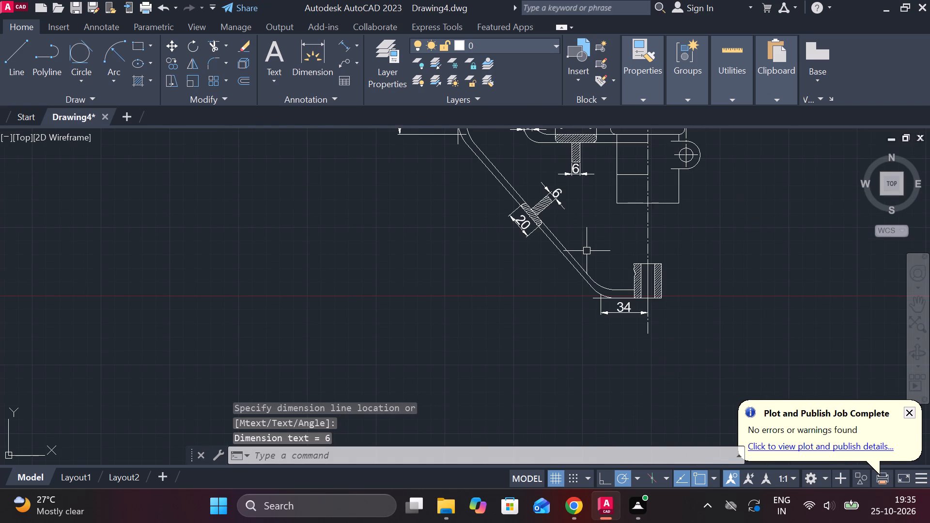
scroll(587, 251, down, 2)
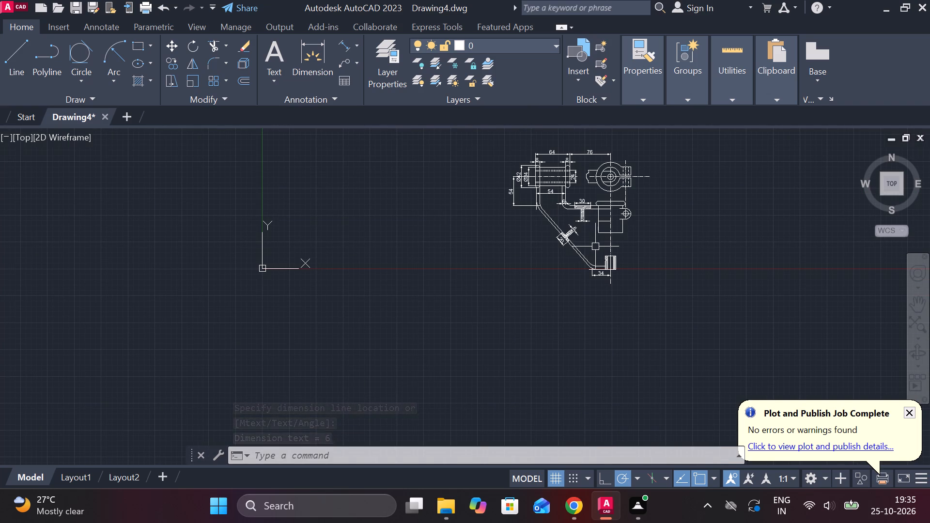
scroll(608, 217, up, 2)
middle_drag(586, 199, 587, 203)
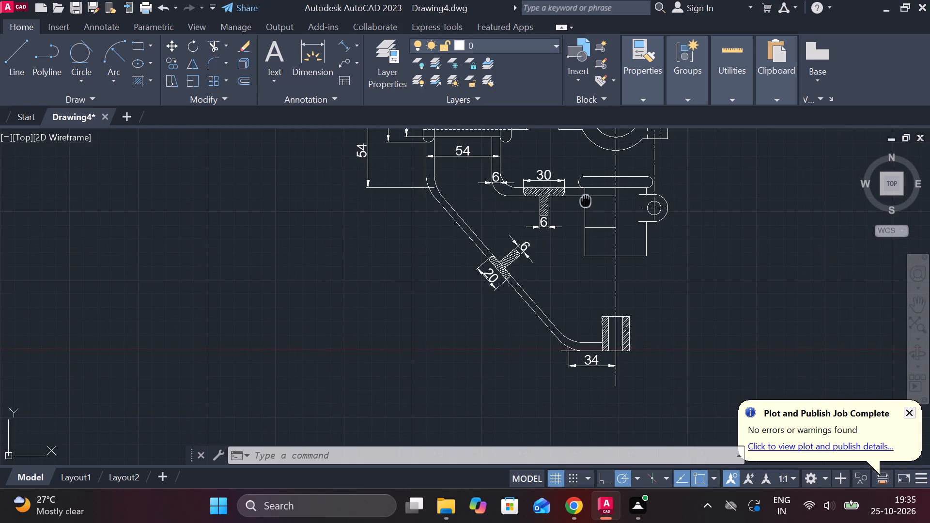
middle_drag(587, 203, 568, 275)
click(356, 41)
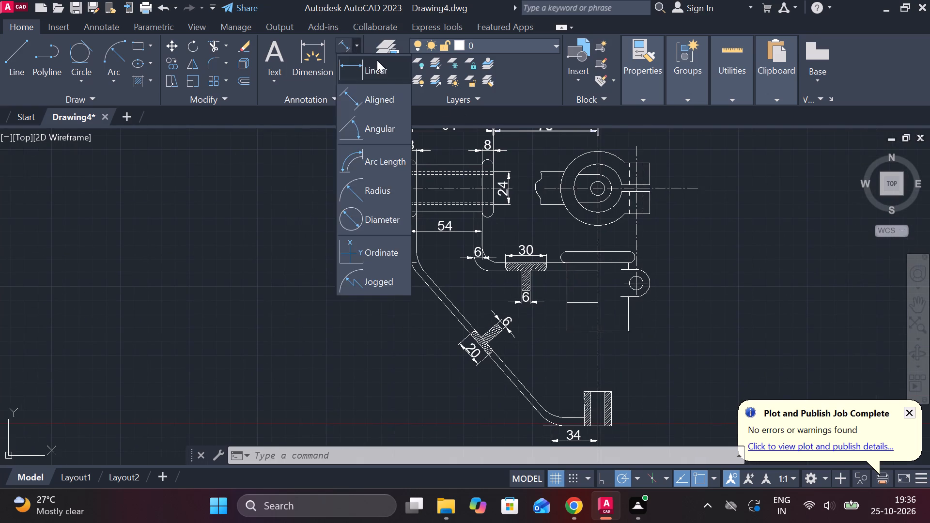
click(377, 62)
scroll(522, 192, up, 1)
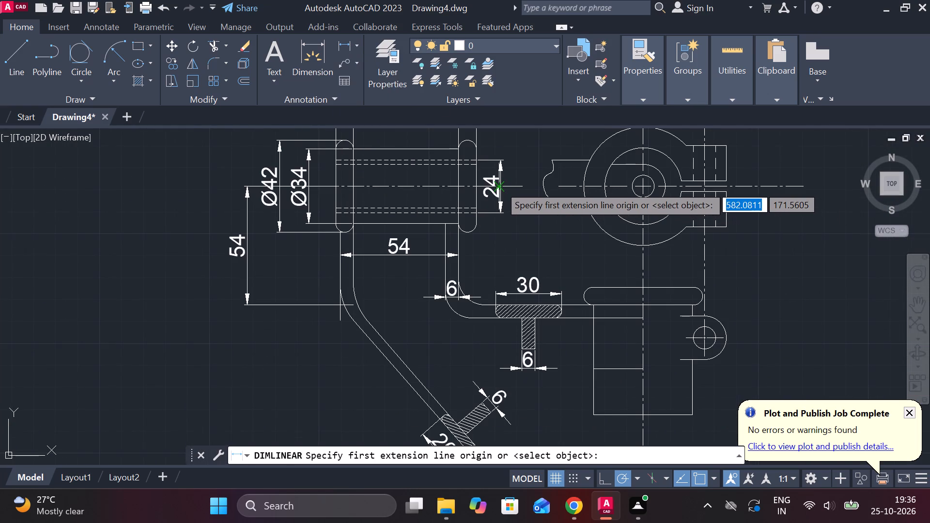
click(499, 185)
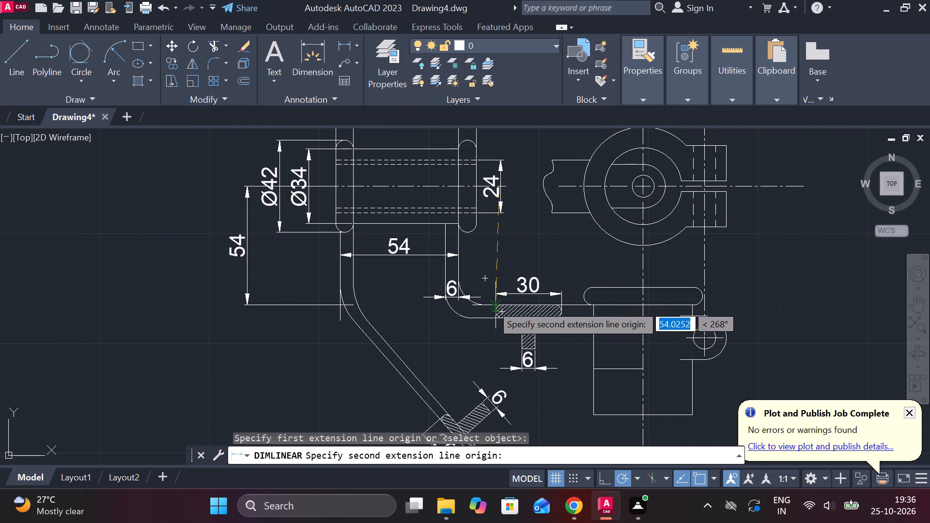
click(492, 305)
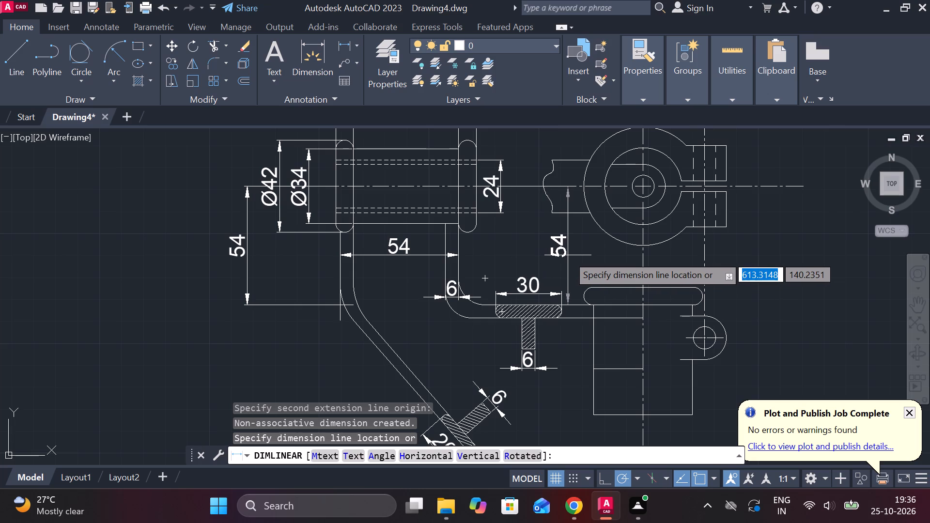
click(568, 255)
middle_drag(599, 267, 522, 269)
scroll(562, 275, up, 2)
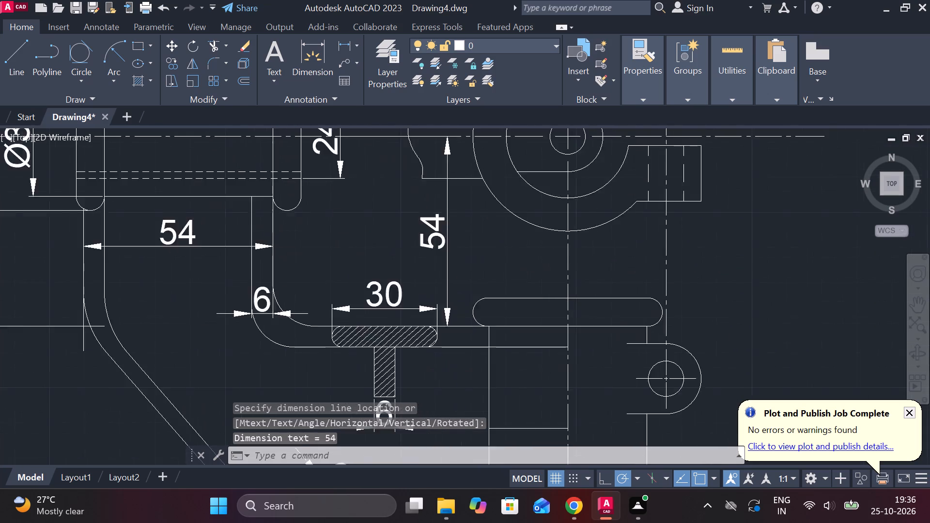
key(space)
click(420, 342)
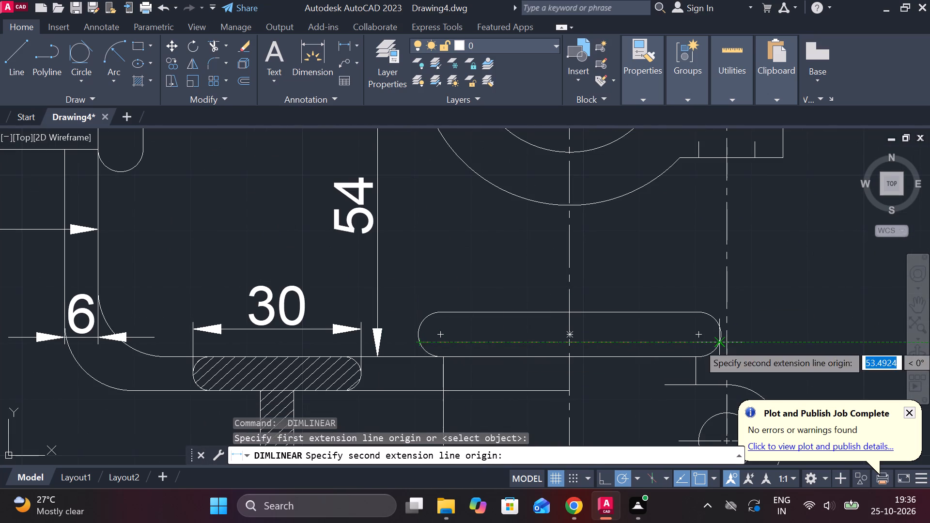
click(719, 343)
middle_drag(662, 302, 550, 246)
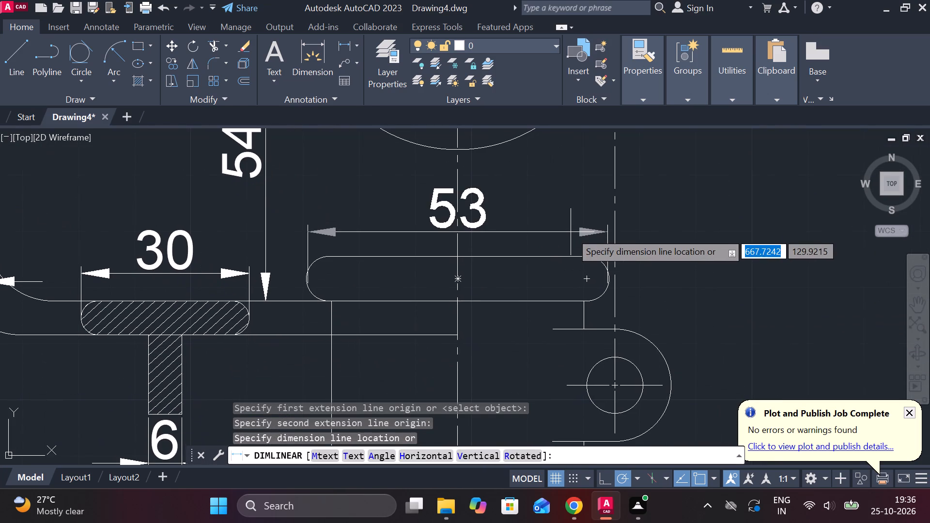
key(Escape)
Add a horizontal linear dimension across the full width of the clamp's rounded collar, above it, and prefix its text with the diameter symbol.
key(space)
click(311, 279)
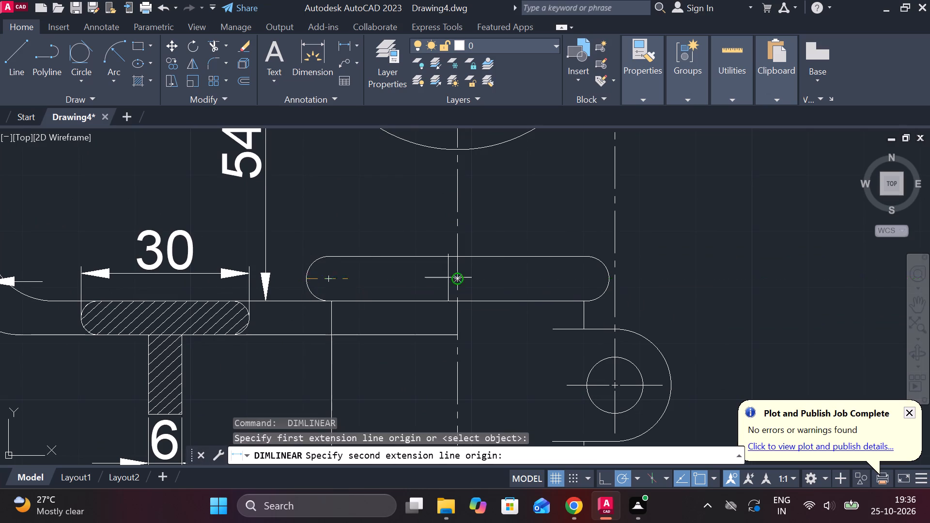
click(609, 281)
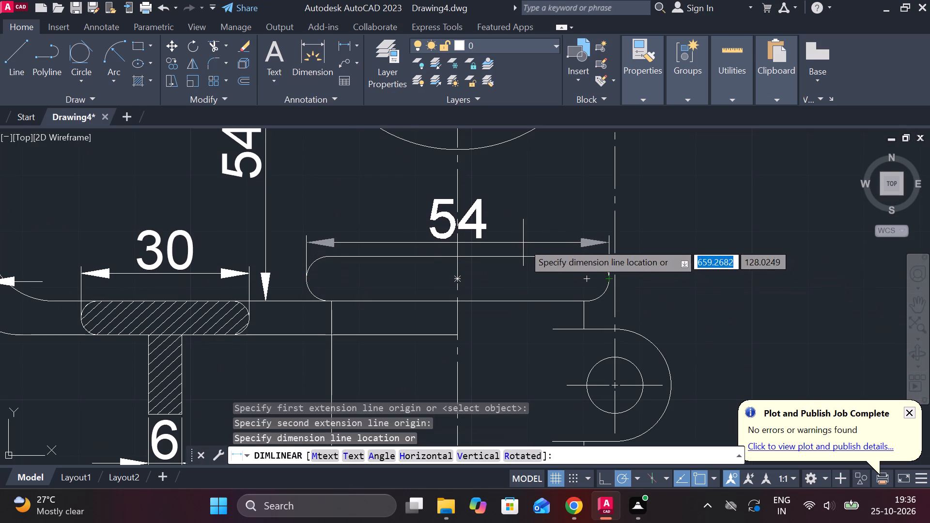
click(509, 231)
double_click(433, 201)
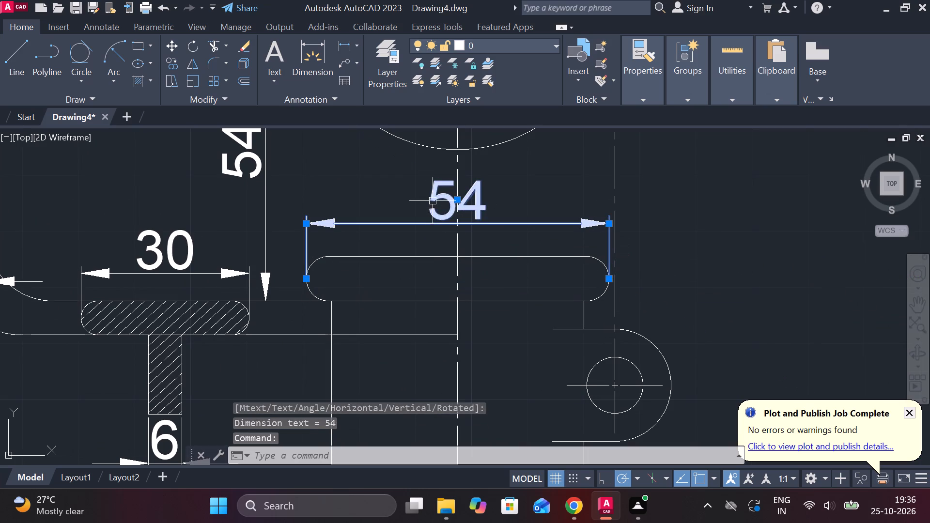
click(620, 85)
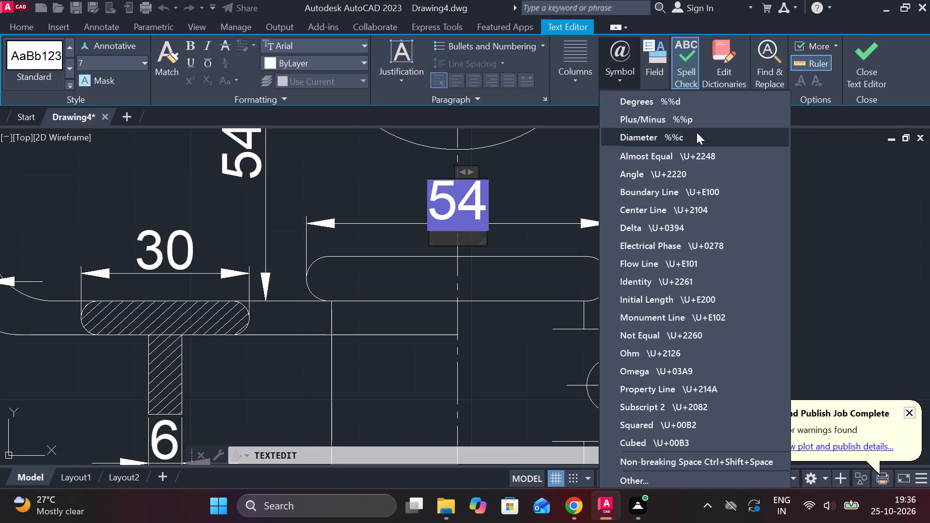
click(685, 138)
click(870, 64)
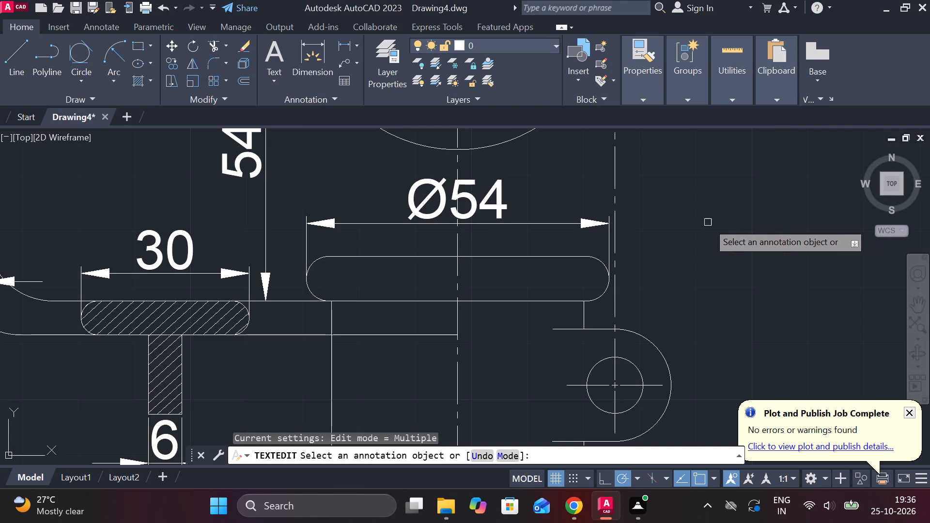
Add a vertical linear dimension for the height of the split clamp's upper lug, placed on its outer side.
scroll(649, 247, down, 1)
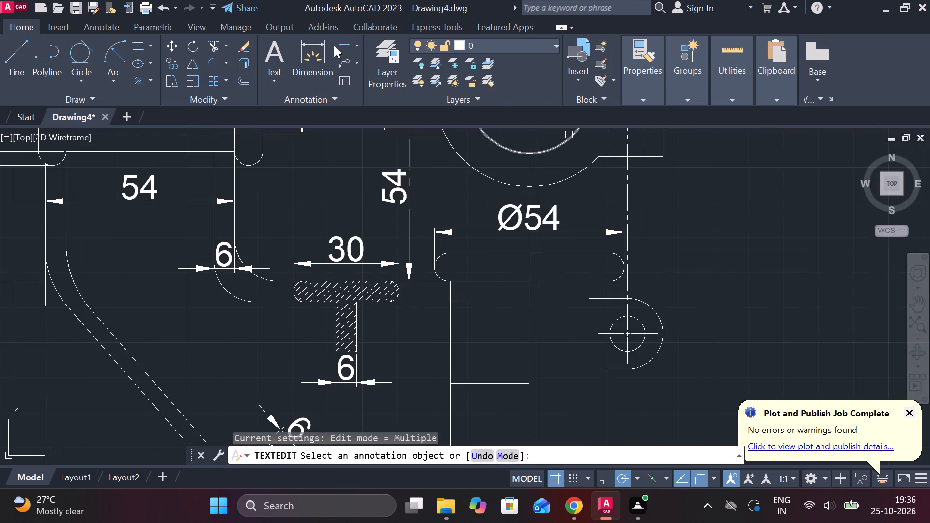
click(357, 40)
click(372, 71)
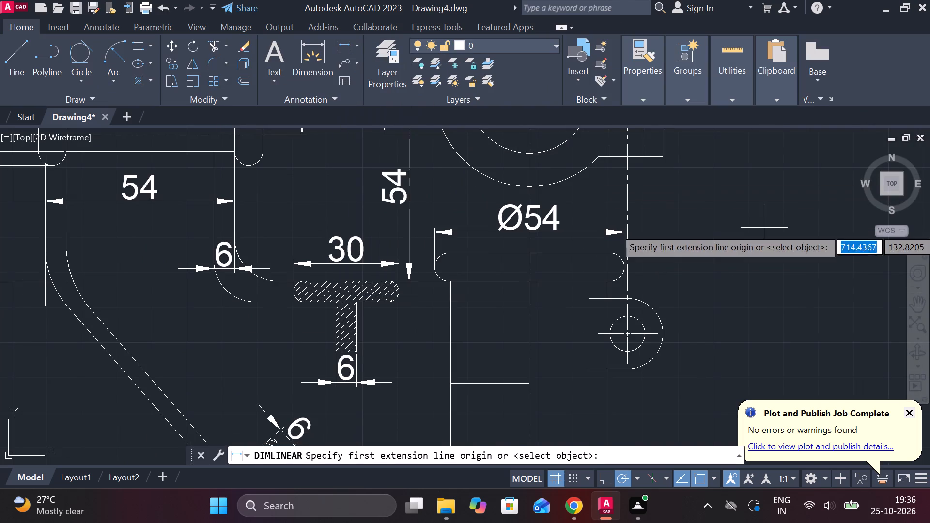
middle_drag(764, 228, 658, 283)
middle_drag(648, 228, 636, 339)
click(548, 198)
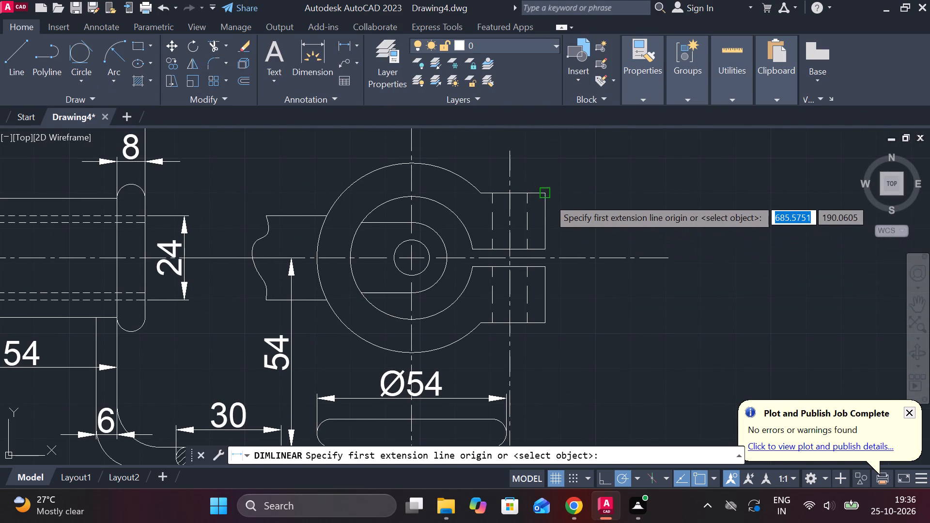
click(546, 247)
click(585, 238)
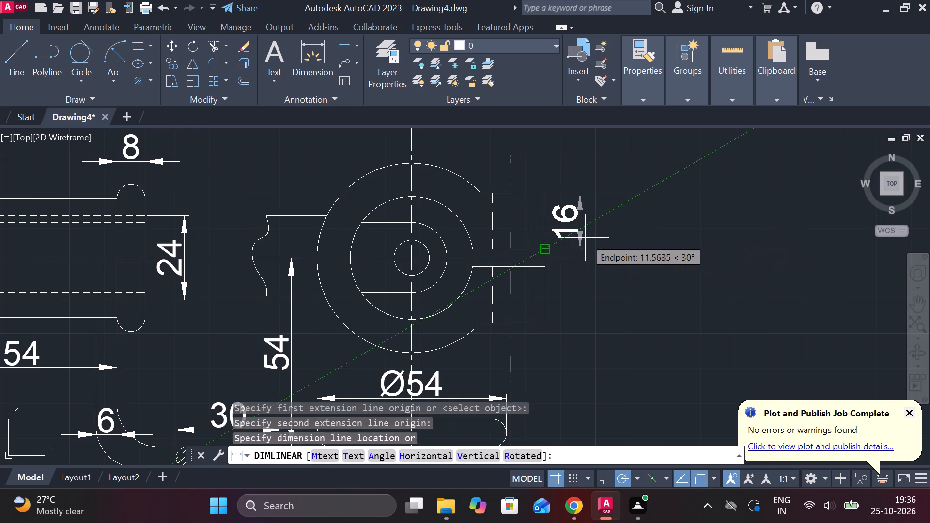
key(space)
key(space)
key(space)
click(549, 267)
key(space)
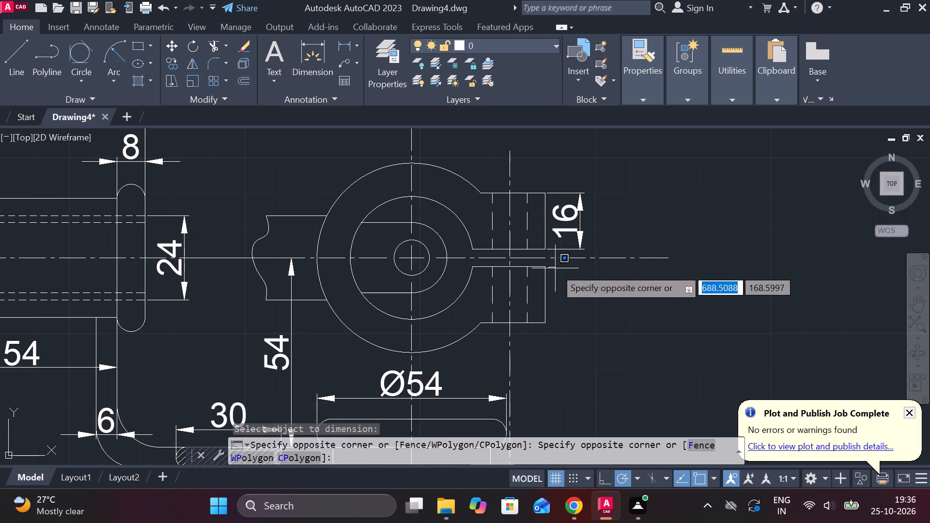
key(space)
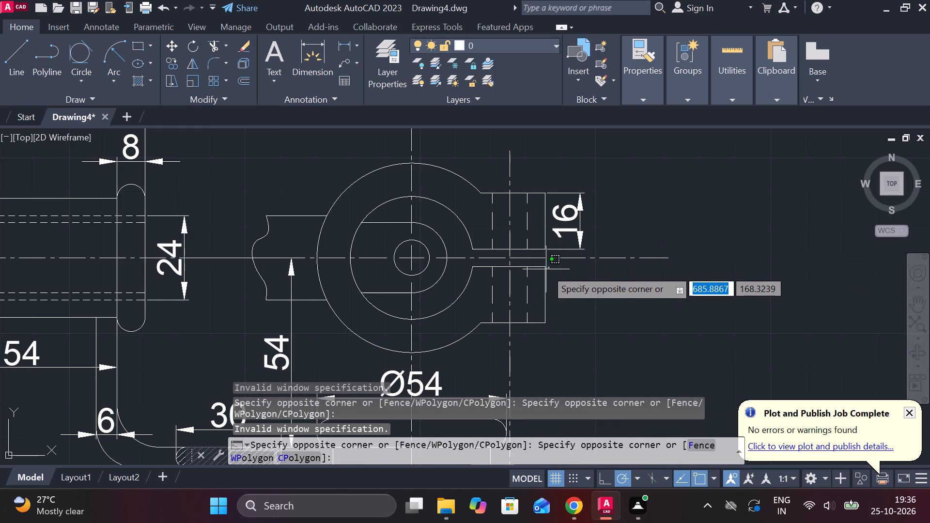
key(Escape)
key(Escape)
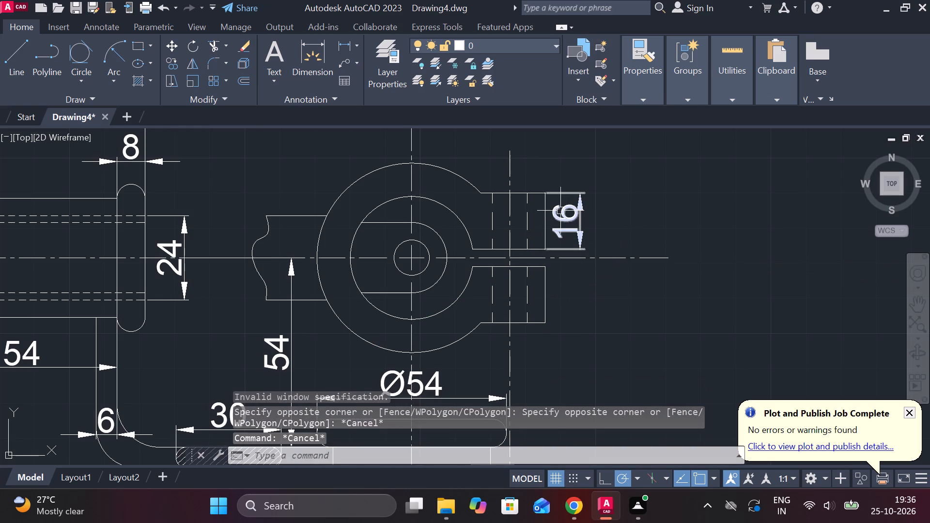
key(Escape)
Add a vertical linear dimension for the height of the split clamp's lower lug, in line with the upper lug's dimension.
click(346, 45)
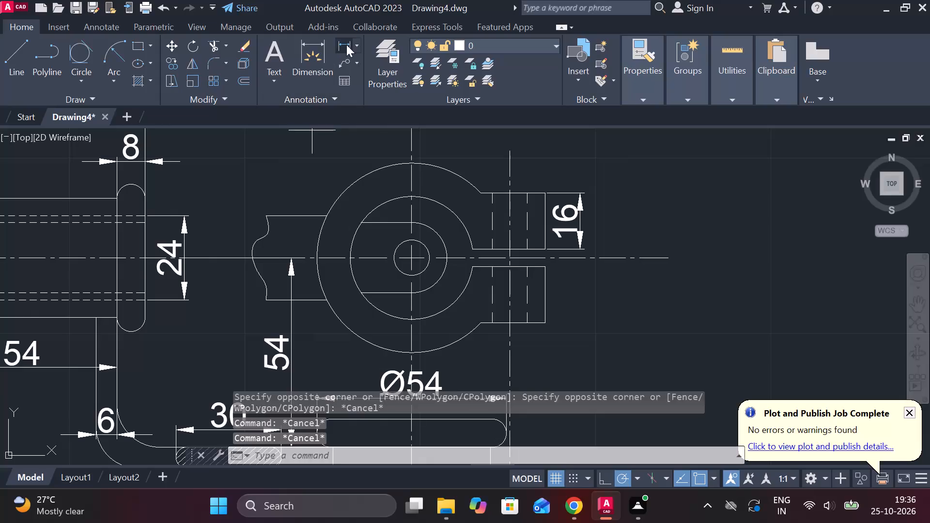
click(543, 271)
click(542, 327)
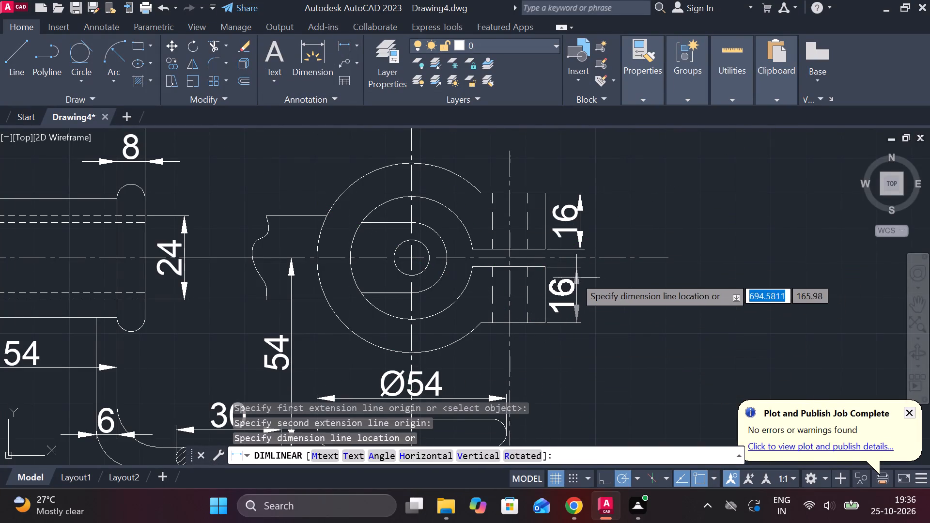
click(581, 254)
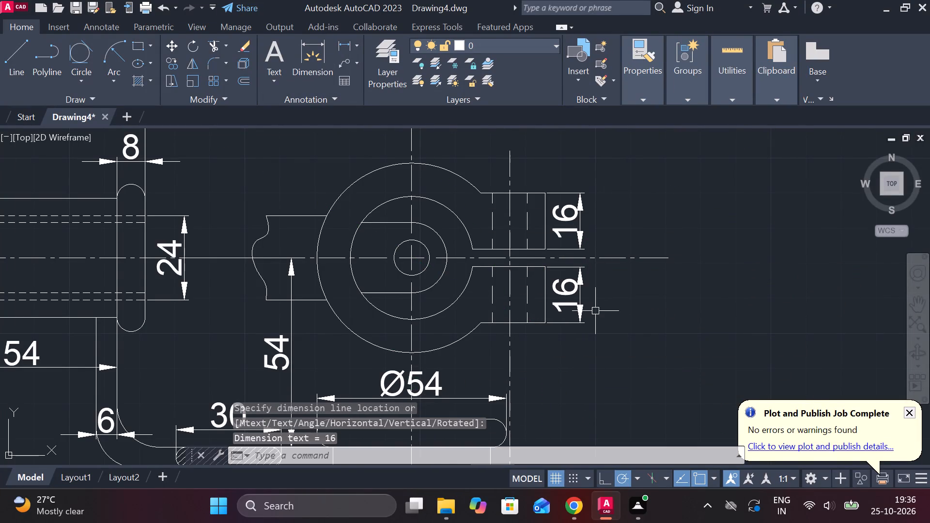
Add a vertical linear dimension for the thickness of the rounded collar, placed outside the clamp's side ear.
middle_drag(590, 311, 513, 245)
key(space)
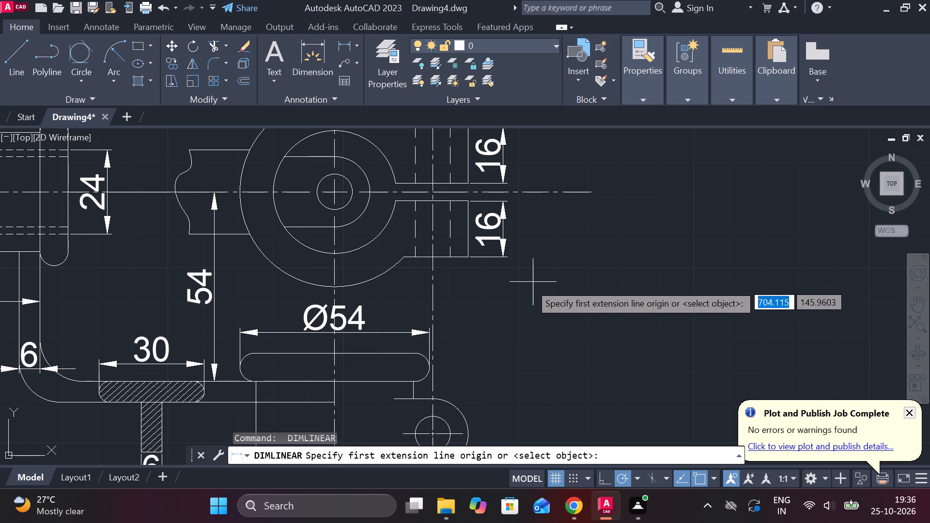
middle_drag(530, 298, 517, 216)
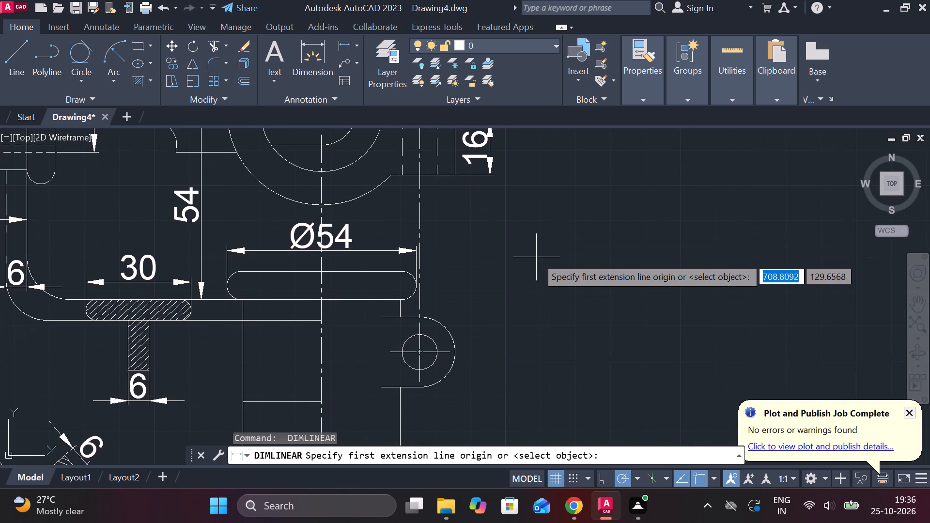
middle_drag(436, 297, 486, 246)
click(450, 224)
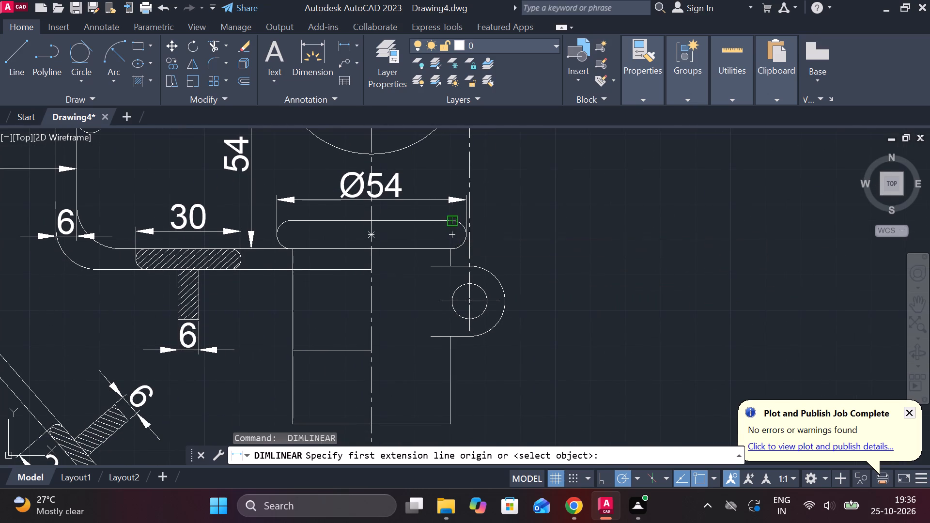
click(448, 249)
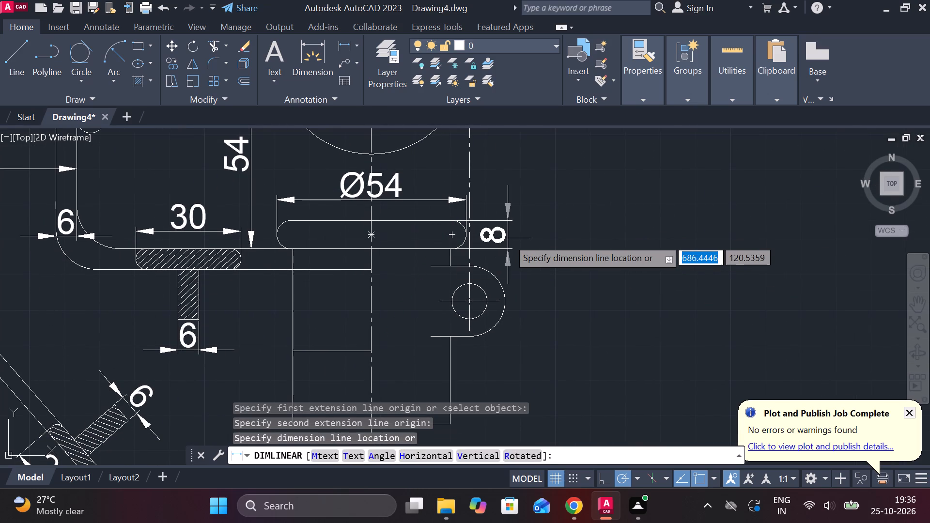
click(558, 238)
Add a vertical linear dimension from the collar's top edge to the clamp body's bottom edge, outside the collar thickness dimension.
key(space)
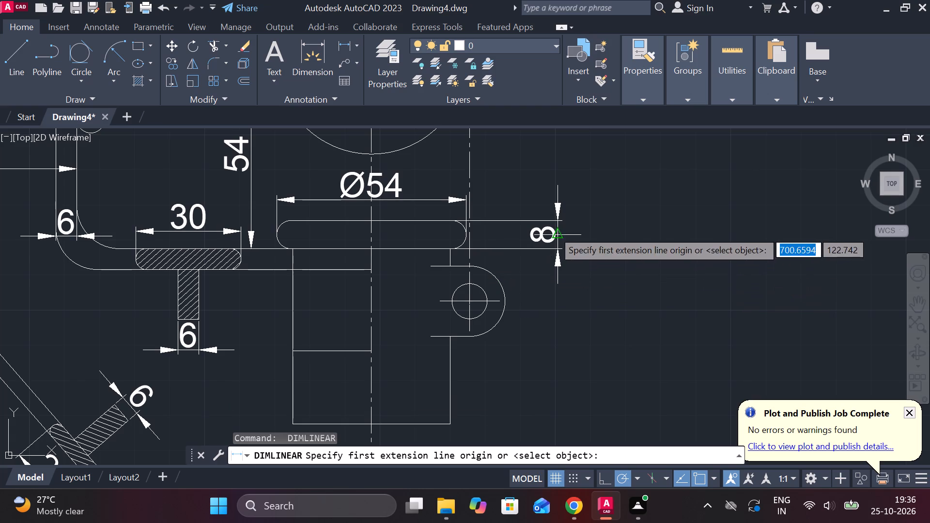
click(521, 228)
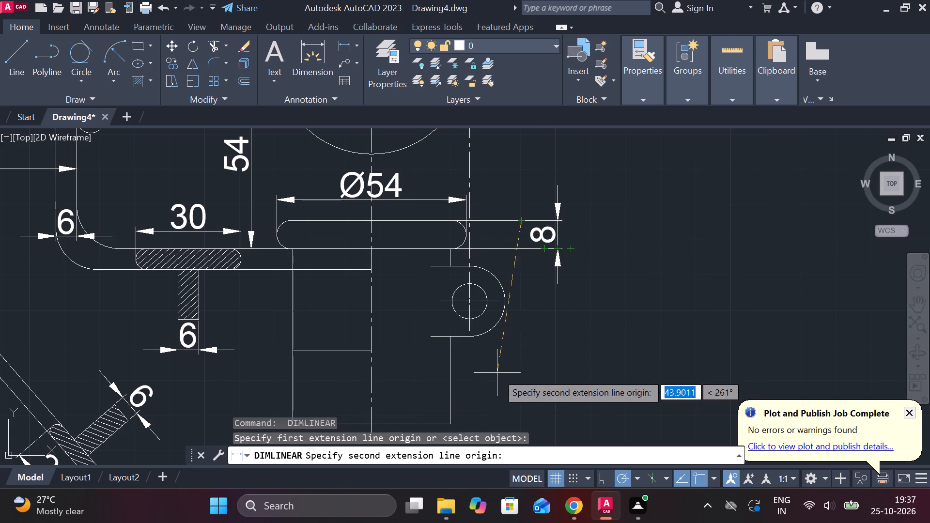
middle_drag(497, 373, 494, 305)
click(412, 356)
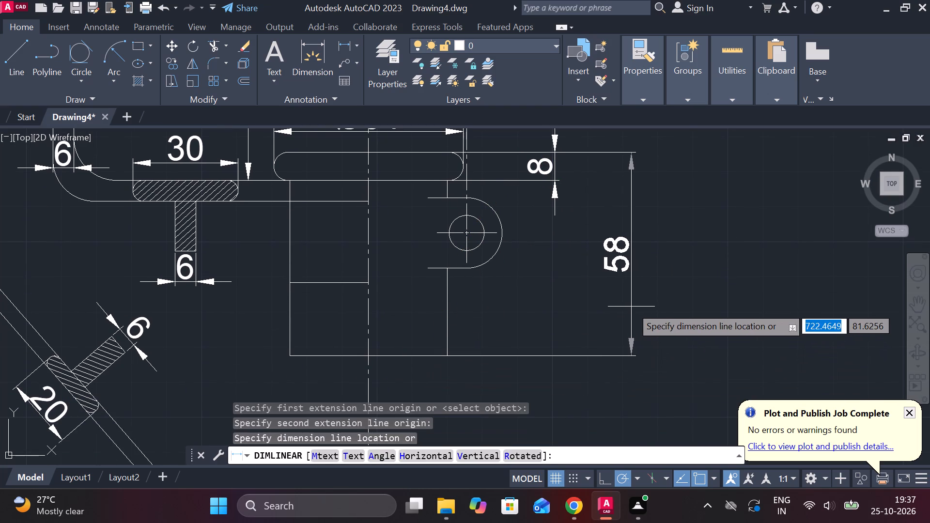
click(610, 308)
Draw a vertical line along the centre line from the clamp body's bottom edge to the top of the lower hatched boss.
scroll(624, 331, down, 1)
middle_drag(611, 366, 610, 348)
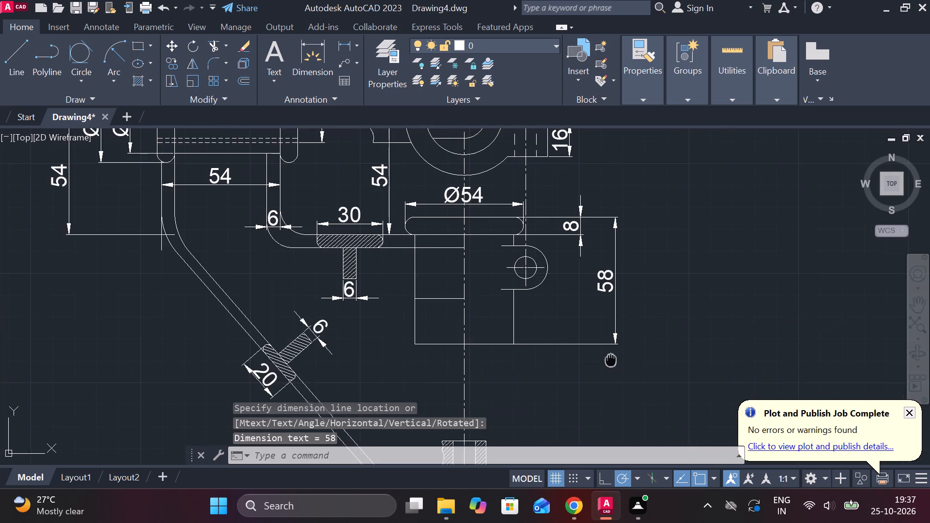
middle_drag(610, 348, 598, 286)
scroll(620, 296, down, 1)
scroll(561, 321, up, 1)
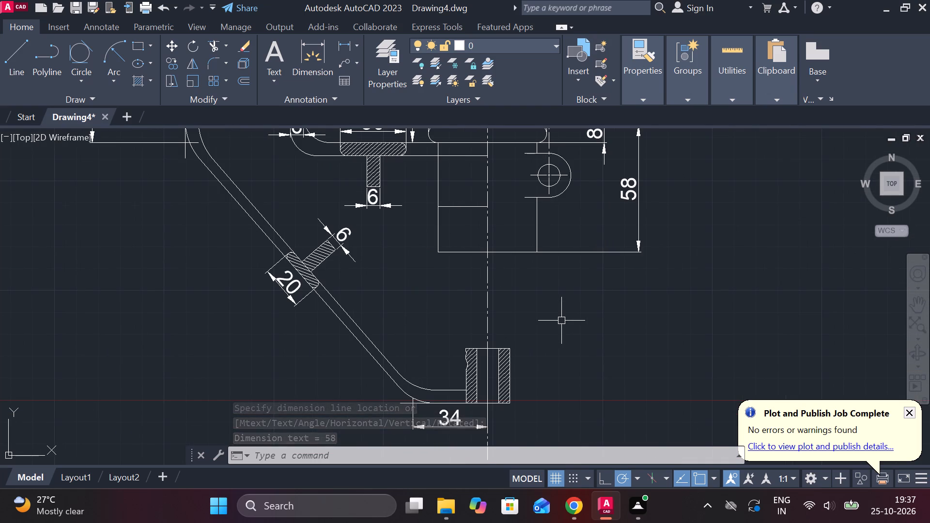
key(Escape)
key(l)
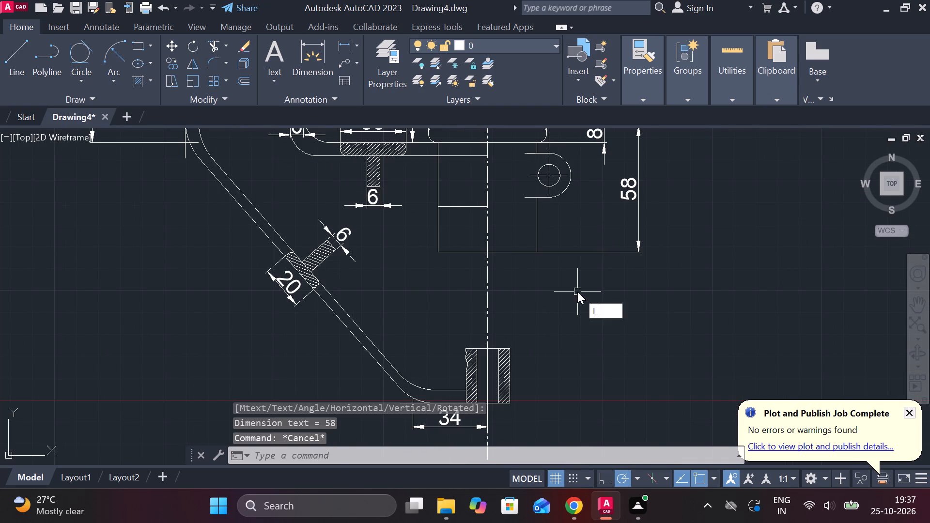
key(Return)
click(491, 256)
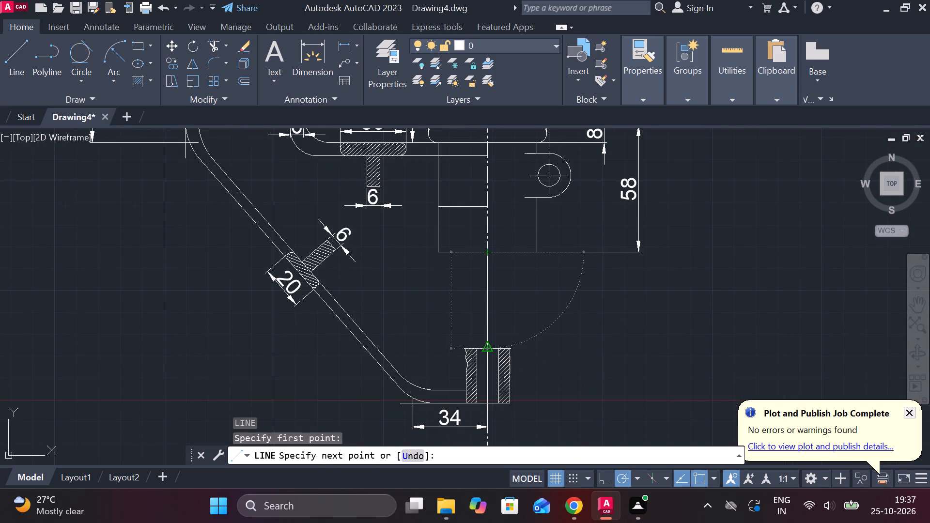
click(490, 351)
key(Escape)
Offset the new vertical centre line by 27 towards the sloping arm.
click(488, 297)
key(o)
key(Return)
key(Return)
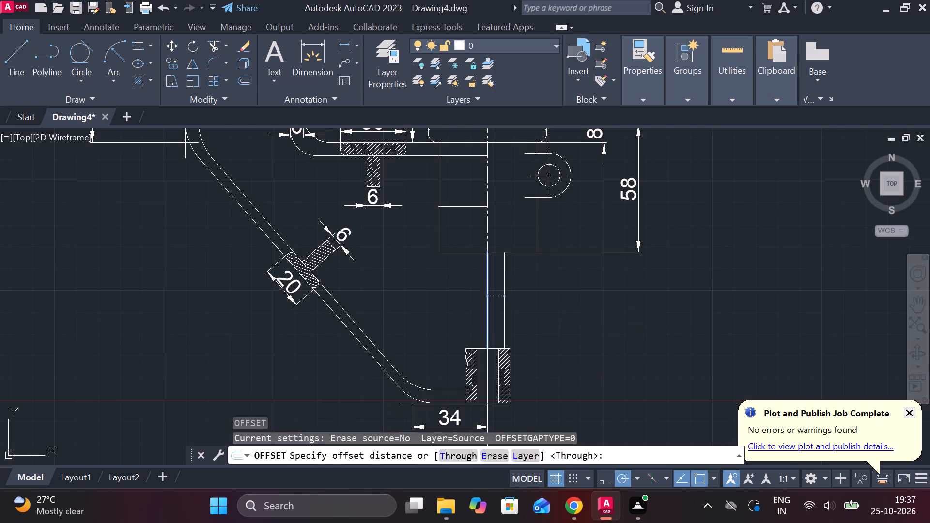
text(27)
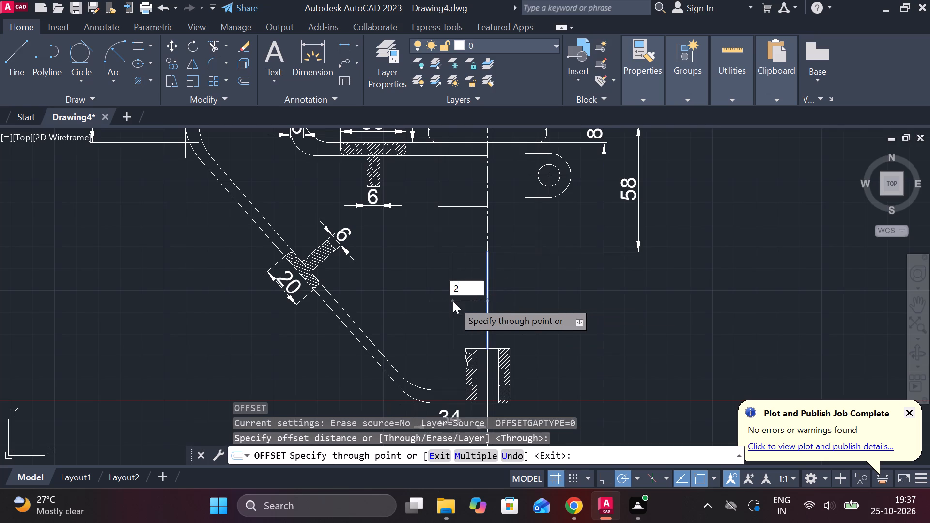
key(space)
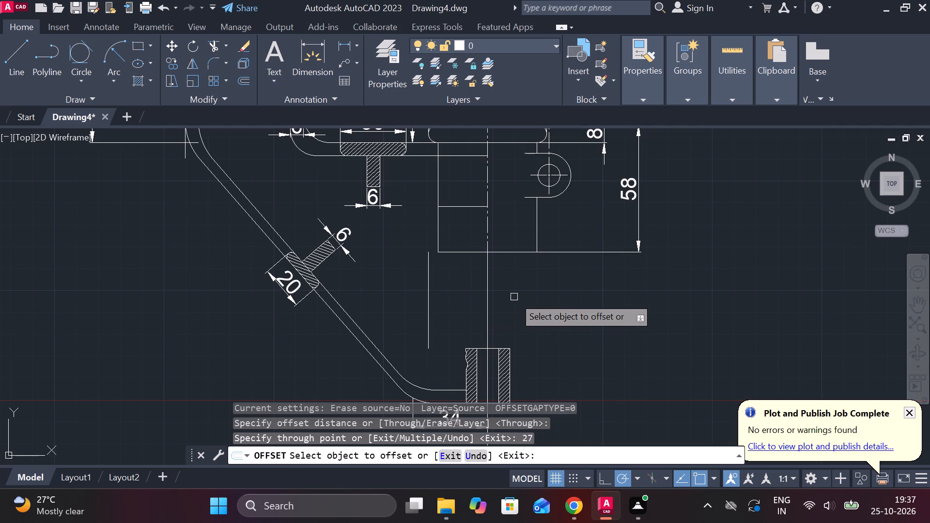
key(Escape)
Offset the resulting vertical line by a further 6 towards the sloping arm.
key(space)
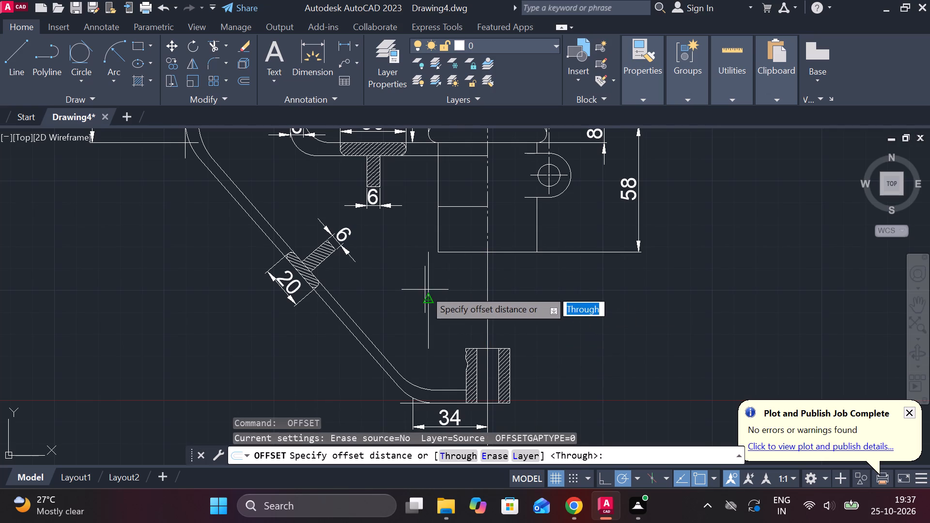
key(space)
click(428, 294)
key(6)
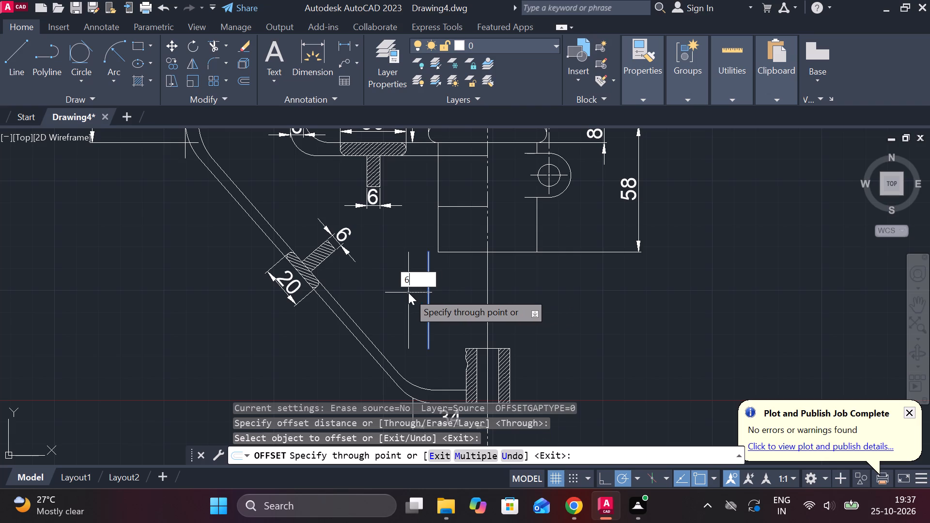
key(Return)
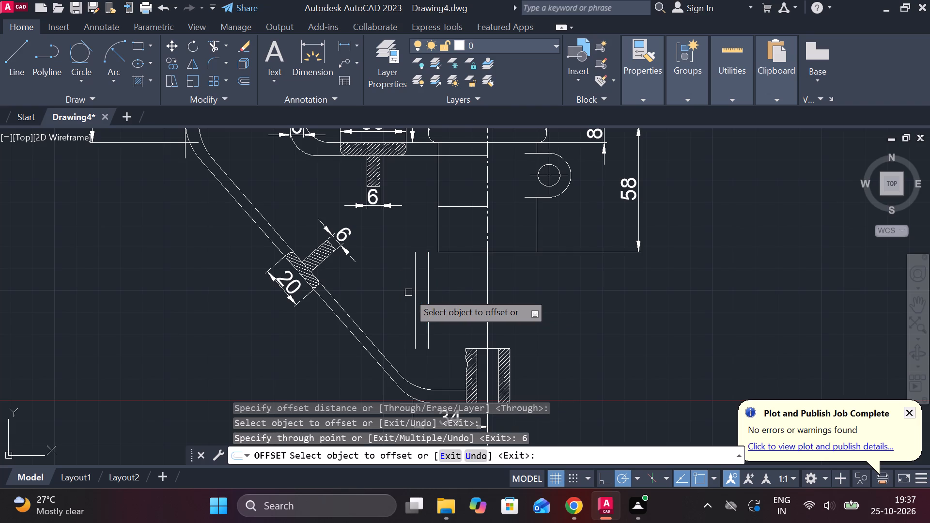
Stretch the clamp body's bottom edge towards the sloping arm to meet the nearer offset vertical line.
scroll(436, 289, up, 1)
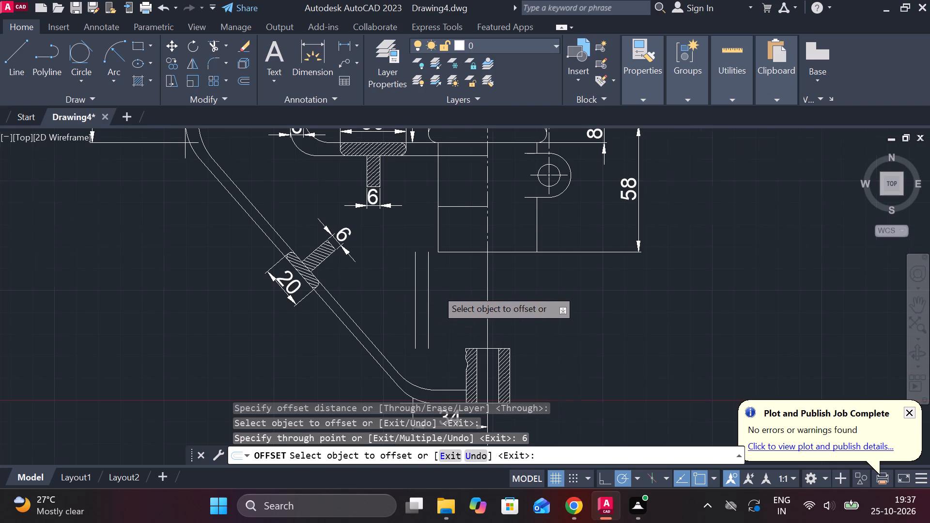
scroll(437, 288, up, 1)
key(Escape)
click(450, 196)
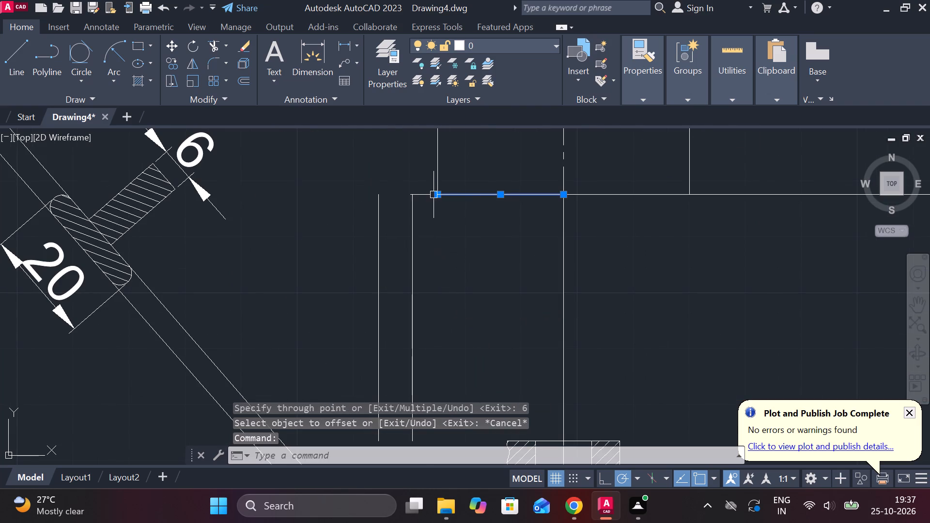
click(437, 195)
click(417, 195)
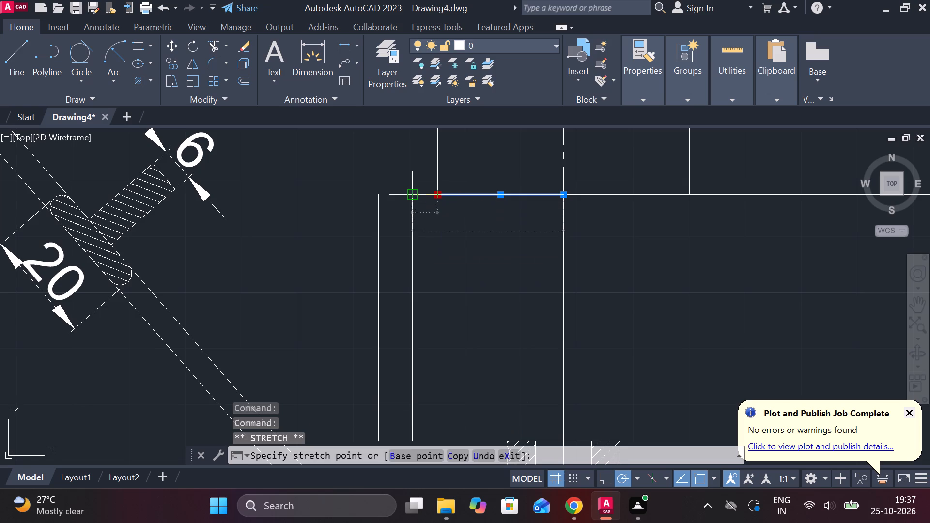
key(Escape)
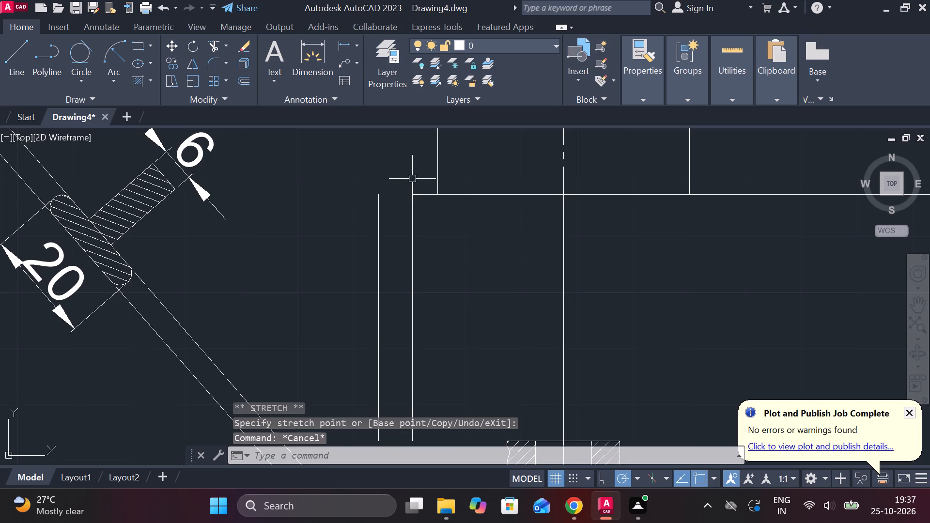
Offset the clamp body's extended bottom edge upward by 6.
click(421, 193)
middle_drag(457, 201, 448, 268)
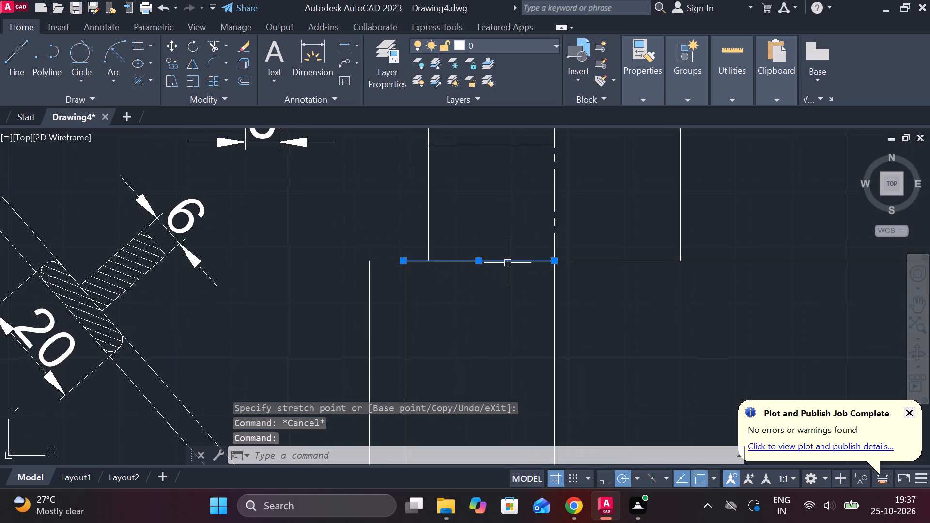
key(o)
key(Return)
key(Return)
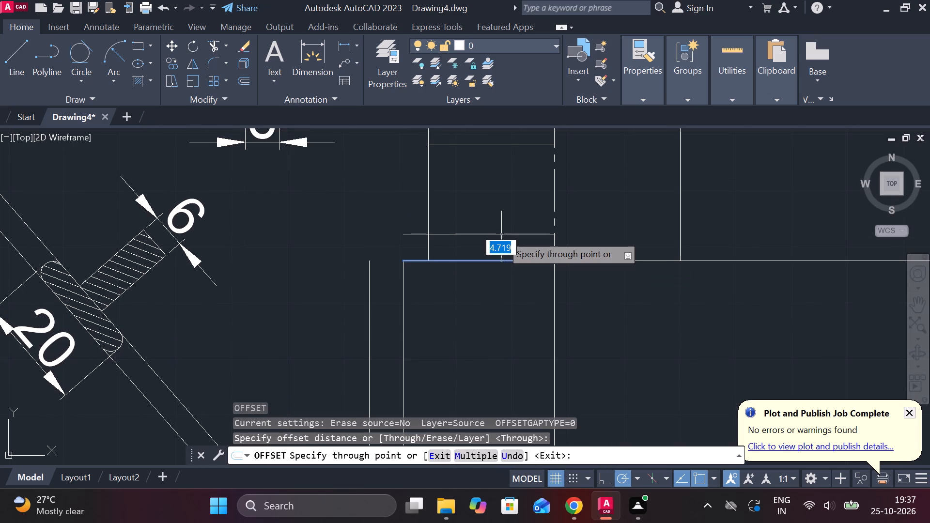
key(6)
key(Return)
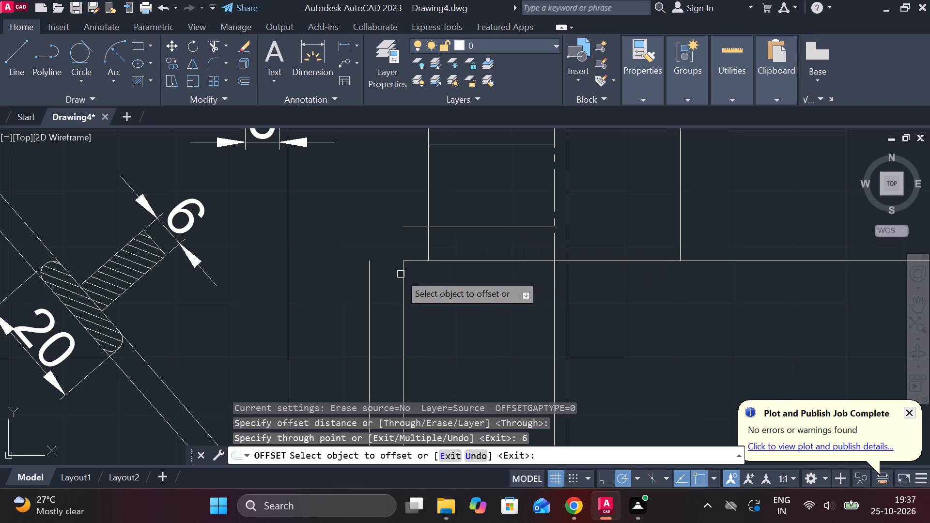
key(Escape)
Lengthen the outer vertical line upward and stretch the offset horizontal line towards the sloping arm until the two cross.
click(371, 272)
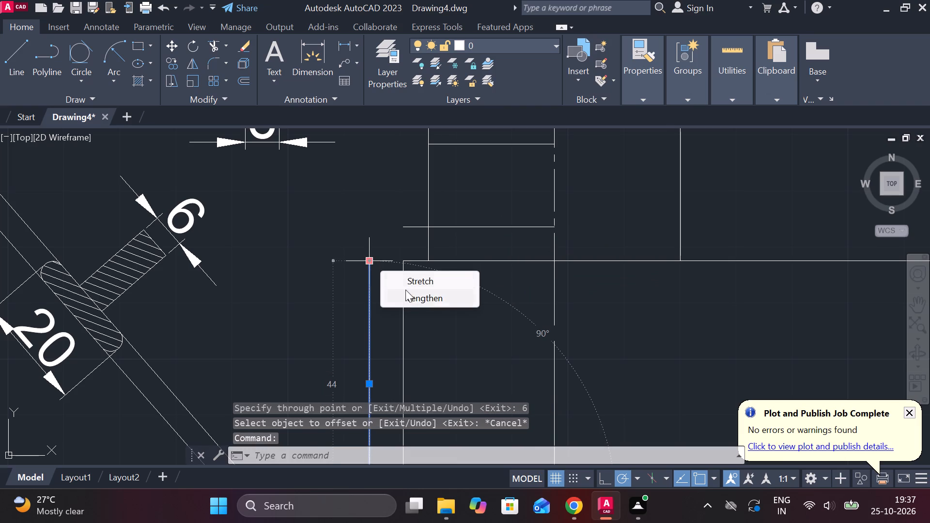
click(411, 292)
click(377, 194)
key(Escape)
click(414, 227)
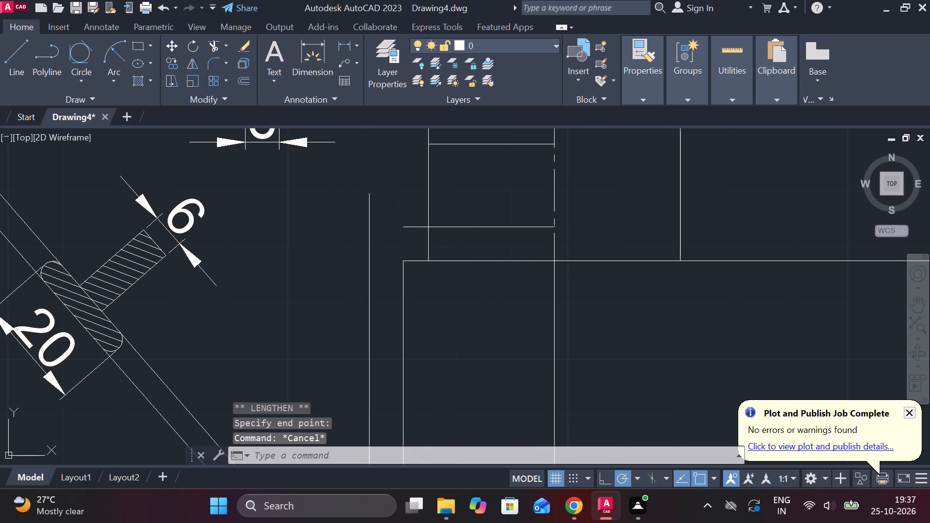
click(403, 226)
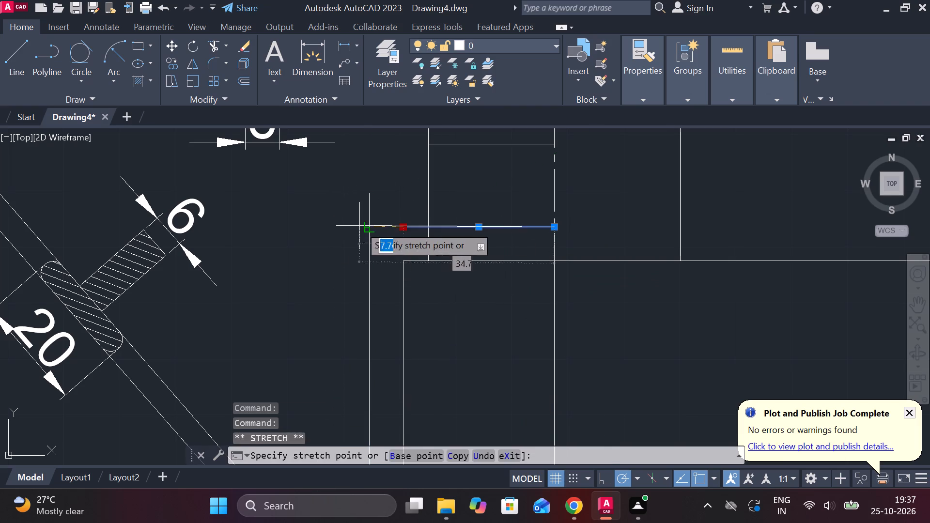
click(359, 226)
key(Escape)
Trim the outer corner's overhang, the offset line inside the clamp body, and the body's side edge between the two horizontal lines.
text(TR)
key(space)
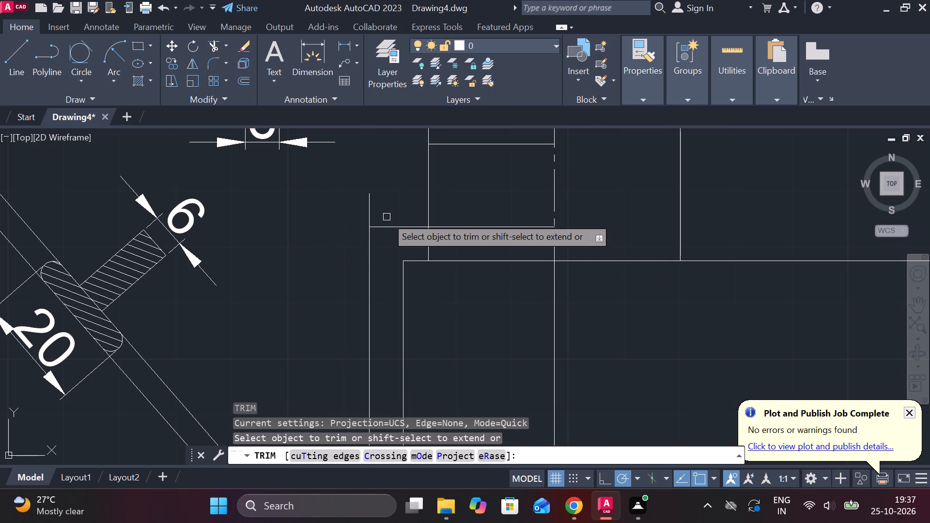
drag(362, 211, 385, 210)
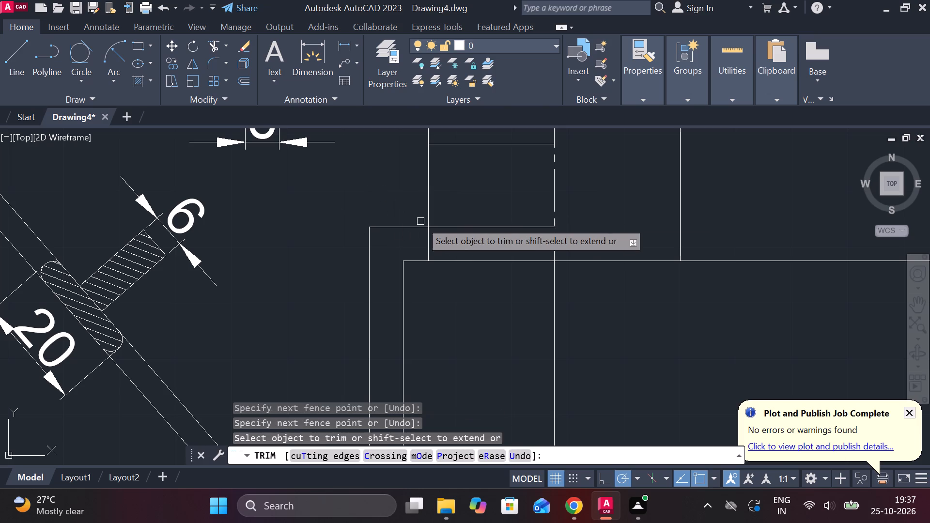
click(491, 225)
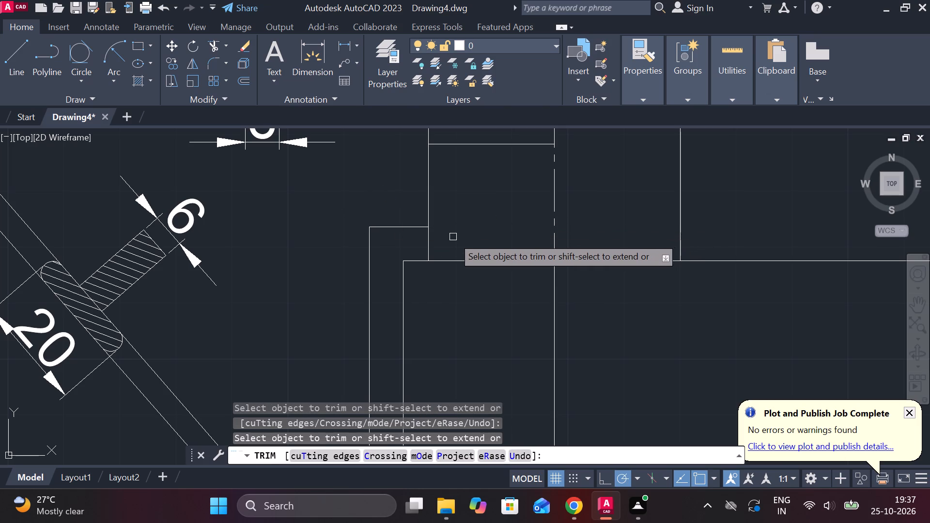
click(430, 246)
scroll(441, 250, down, 1)
middle_drag(451, 317, 444, 298)
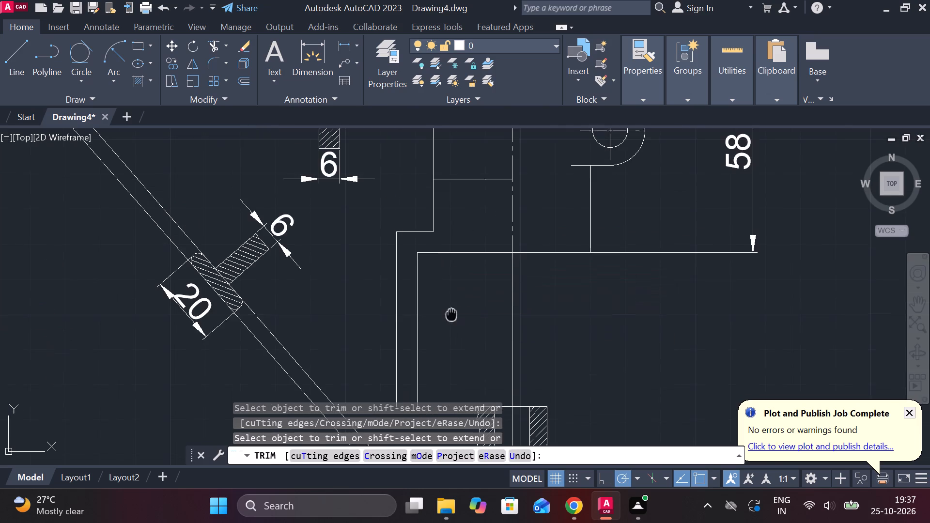
middle_drag(444, 298, 438, 226)
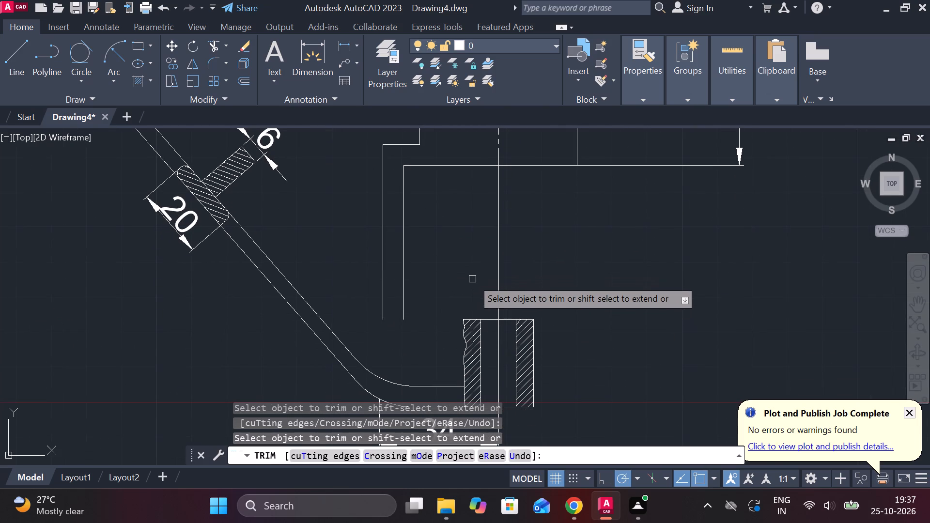
key(grave)
key(grave)
key(Escape)
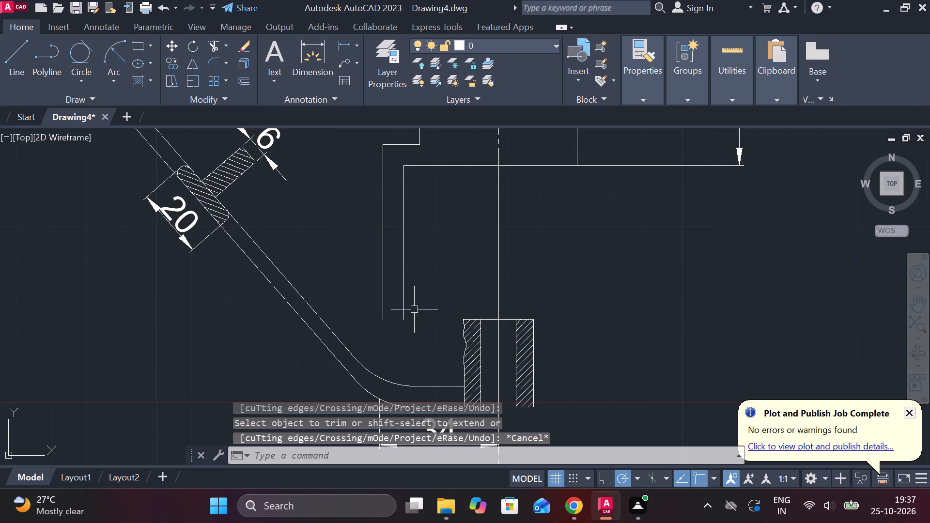
Stretch the inner vertical line below the lower boss's top level and extend the boss's top edge to meet it.
click(404, 297)
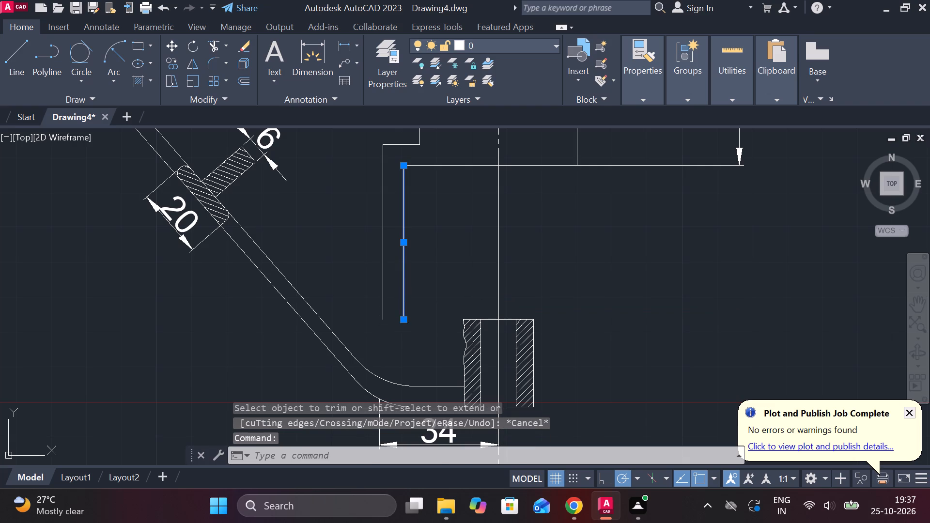
click(403, 322)
click(403, 343)
key(Escape)
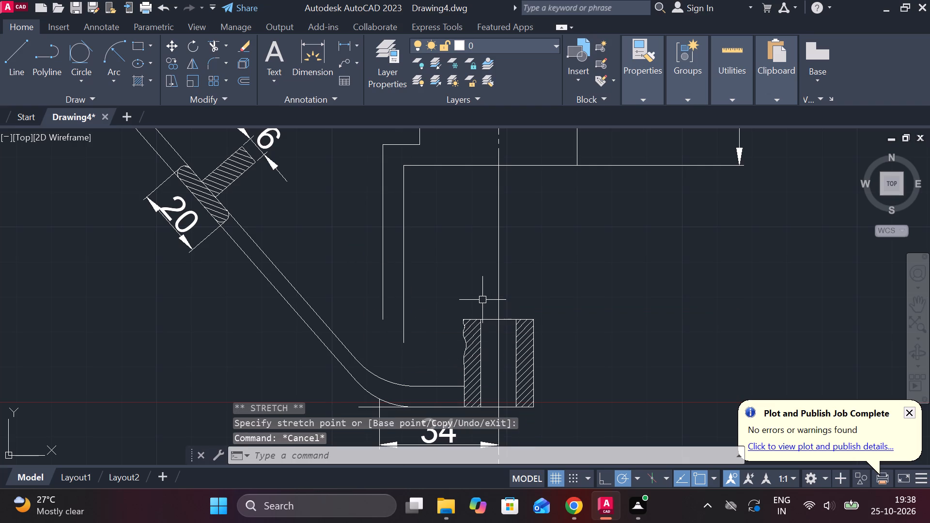
text(EC)
key(Escape)
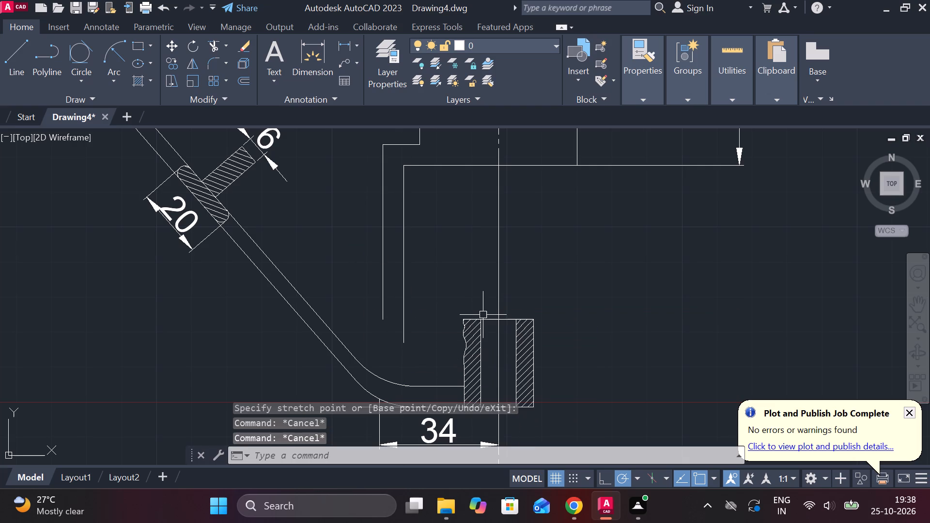
text(EX)
key(space)
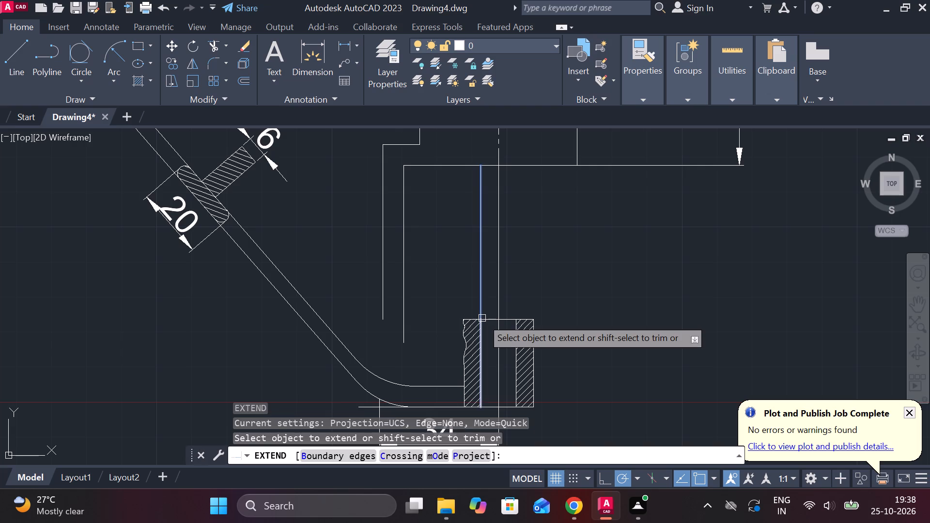
click(467, 318)
key(Escape)
Trim the inner vertical line's excess below the extended top edge of the boss.
text(TR)
key(space)
click(402, 331)
key(Escape)
click(423, 321)
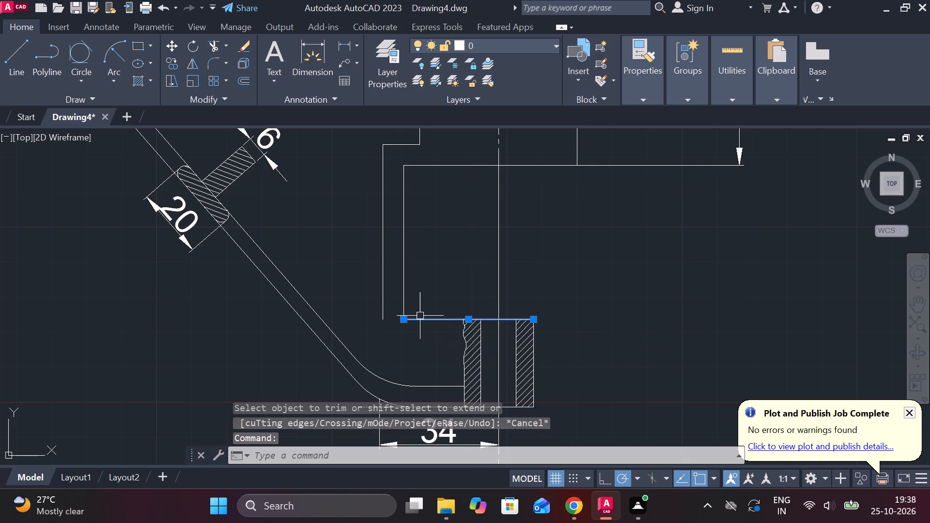
key(Escape)
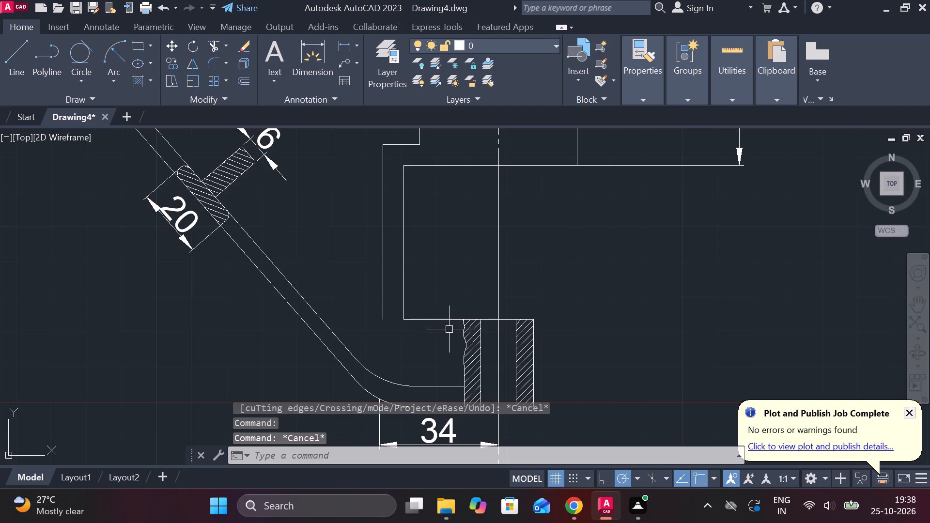
Erase the solid vertical construction line drawn over the centre line between the clamp body and the lower boss.
scroll(448, 324, up, 1)
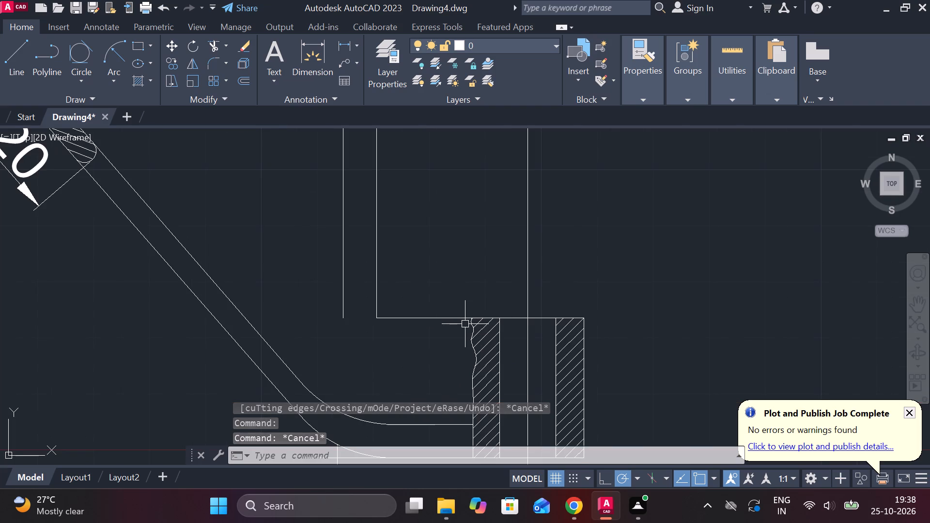
scroll(472, 277, down, 1)
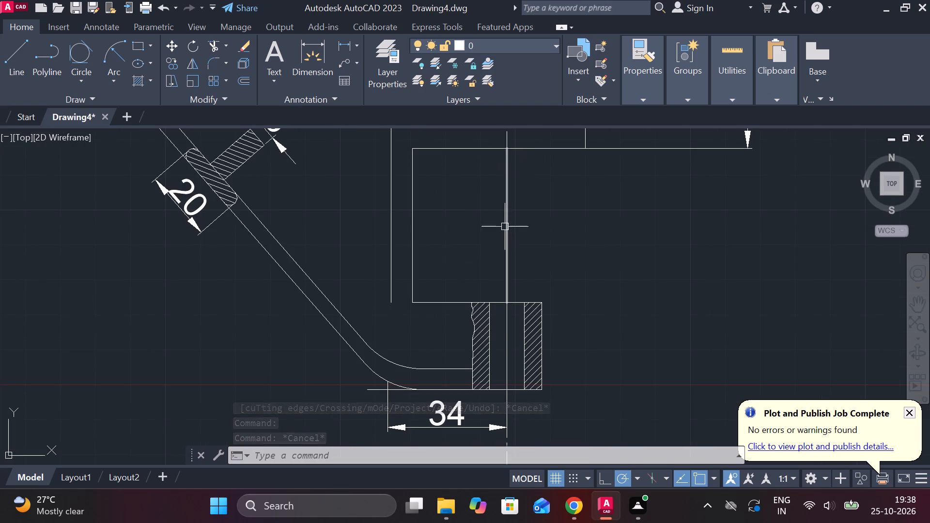
click(505, 227)
text(E)
key(space)
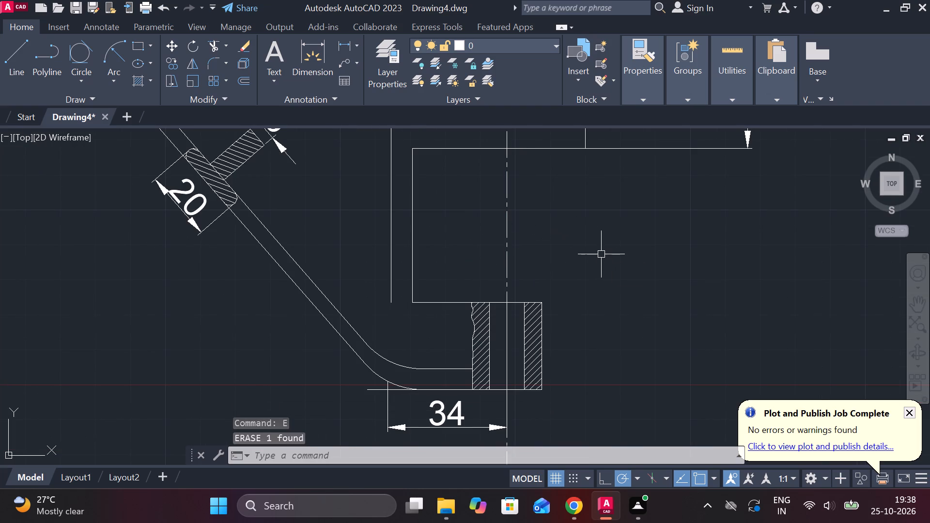
Draw a line 6 downward from the inner lower corner, continuing horizontally to the lower boss's wavy break line.
key(l)
key(Return)
scroll(424, 295, up, 2)
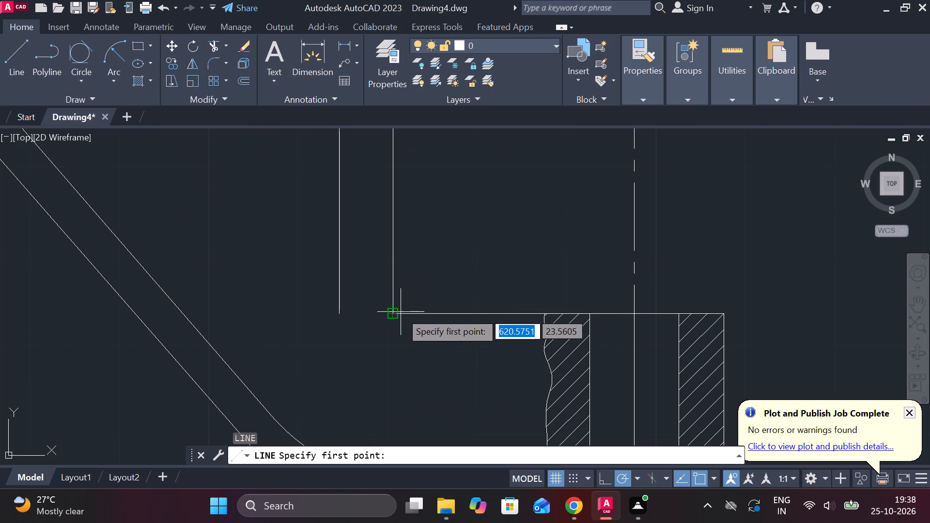
click(401, 312)
key(6)
key(Return)
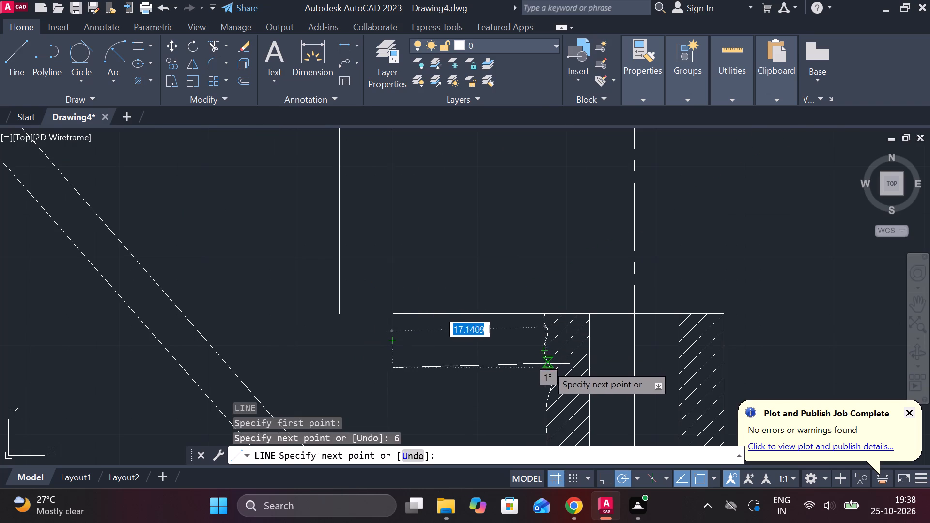
scroll(548, 366, up, 2)
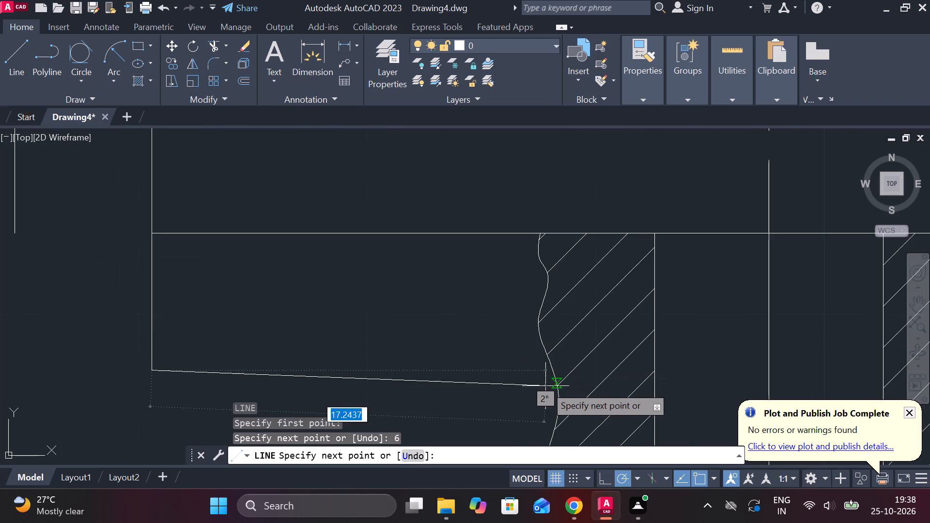
click(563, 369)
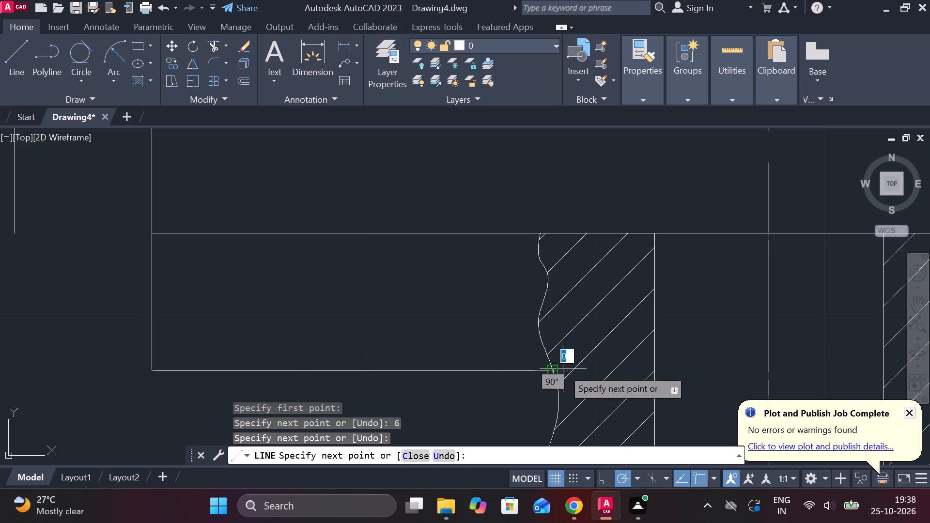
key(grave)
key(Escape)
key(Escape)
scroll(604, 350, down, 2)
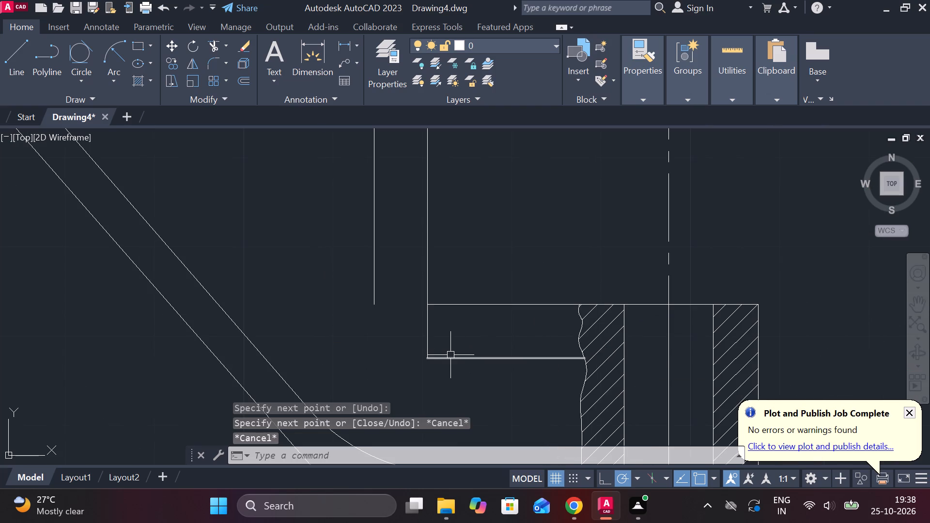
Stretch the new horizontal line past the outer vertical line, and extend the outer vertical line down to it.
click(448, 355)
click(425, 355)
click(339, 350)
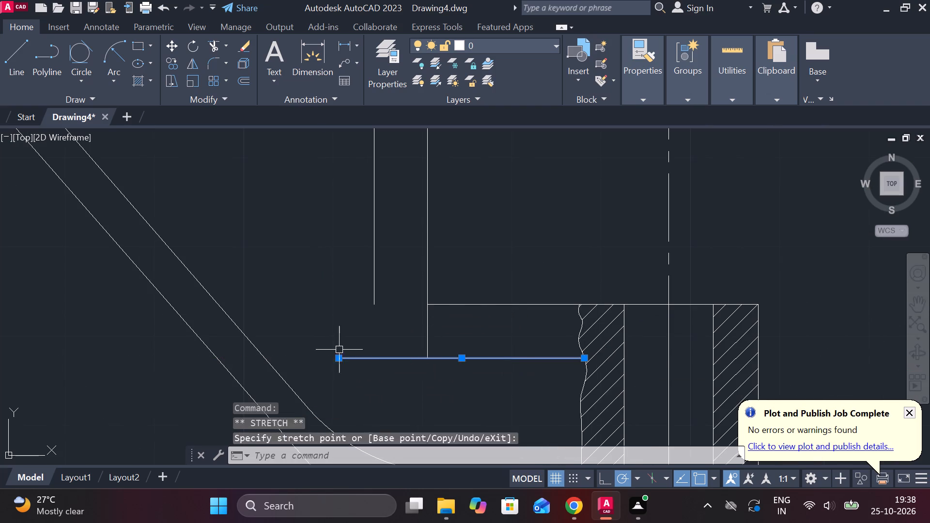
key(Escape)
text(EX)
key(space)
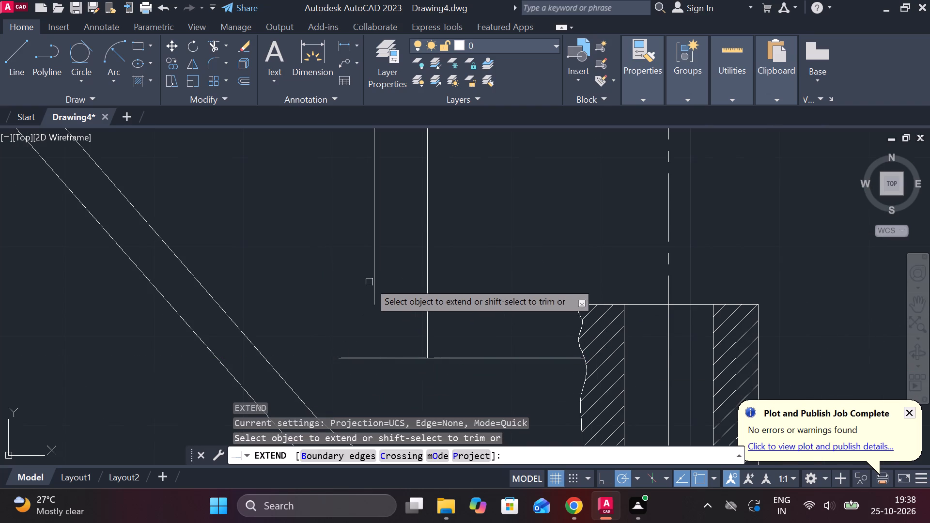
click(369, 282)
click(380, 291)
key(Escape)
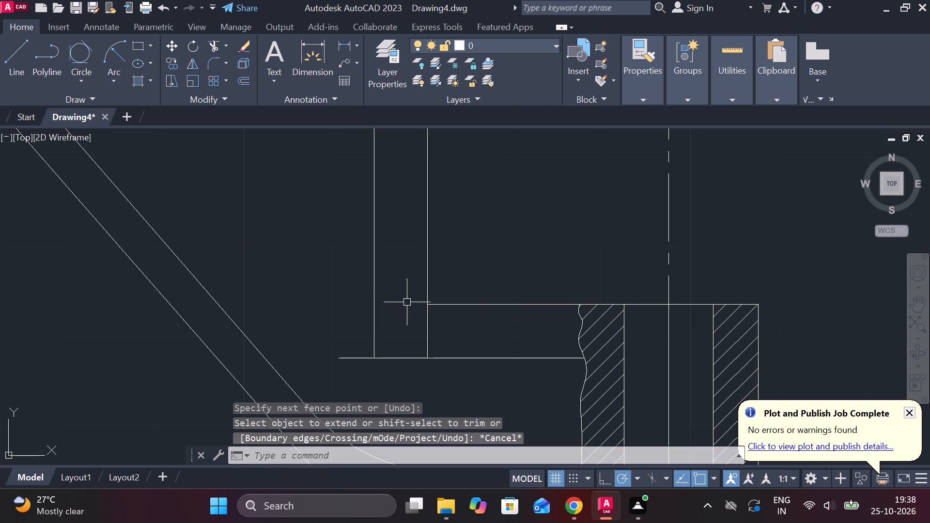
Trim the horizontal line's overhang beyond the outer vertical line and remove the short vertical segment inside the lower corner.
text(TR)
key(space)
click(359, 364)
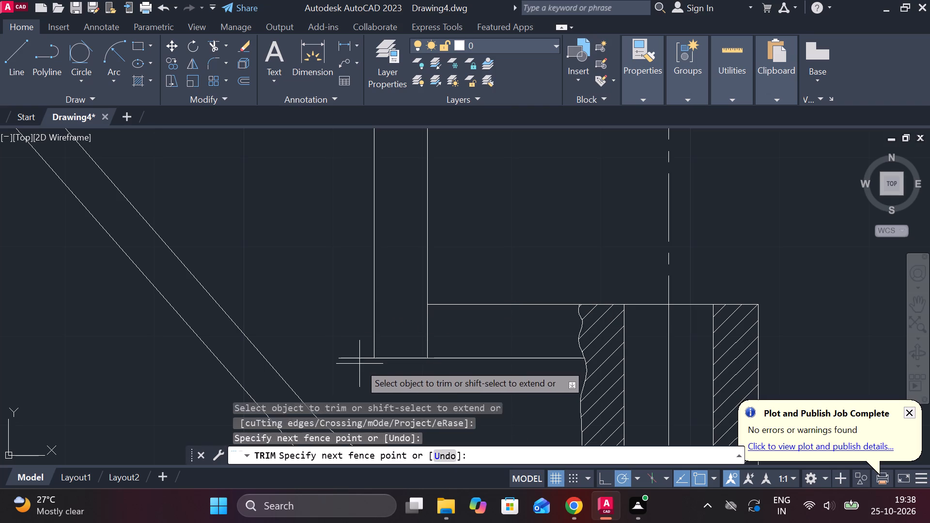
click(358, 355)
click(430, 326)
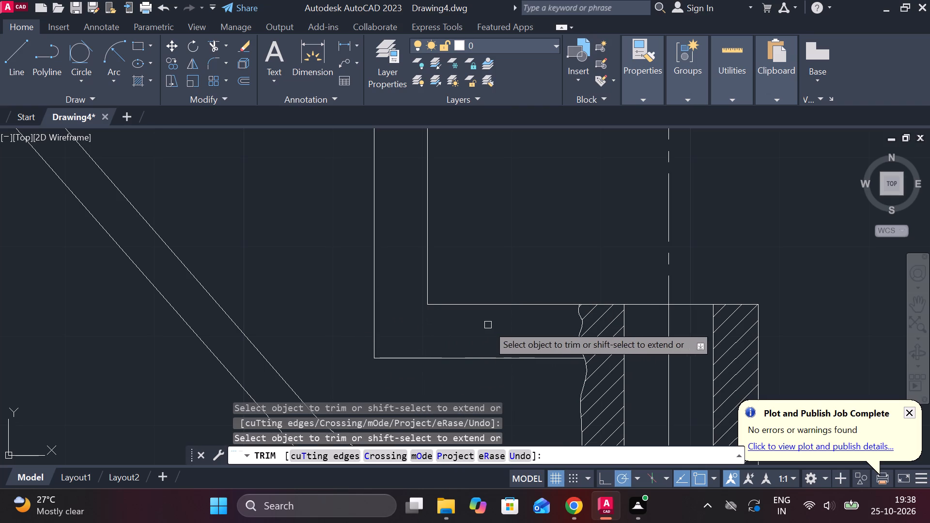
Fillet the connecting arm's inner and outer lower corners above the lower boss with a radius of 7.
scroll(494, 325, down, 1)
key(Escape)
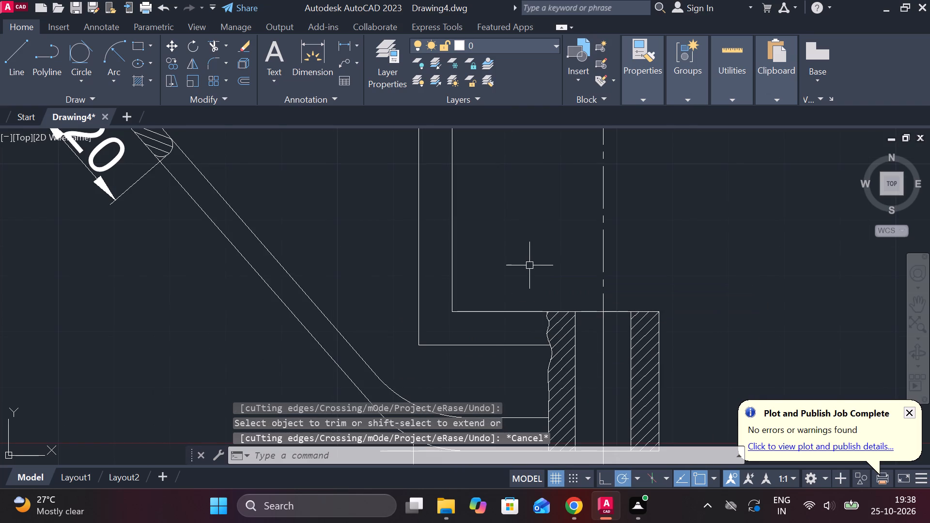
text(F R)
key(space)
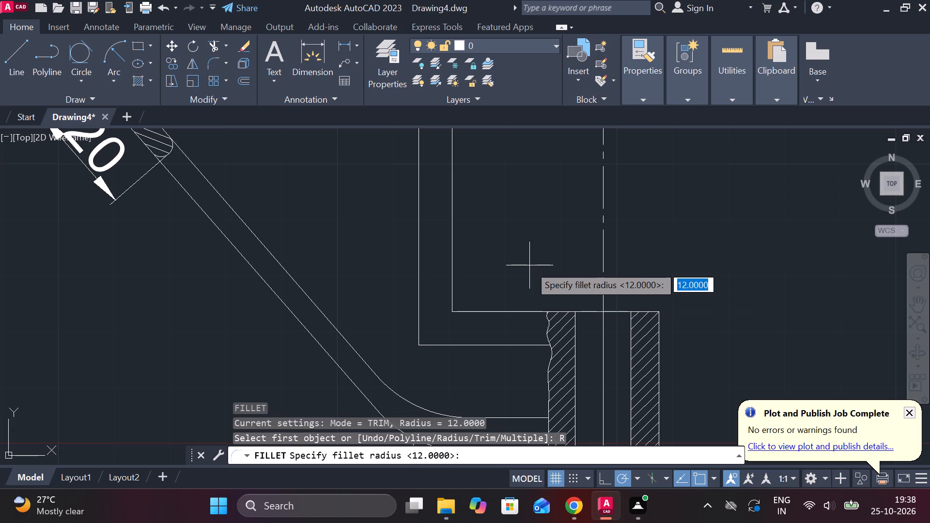
text(7)
key(space)
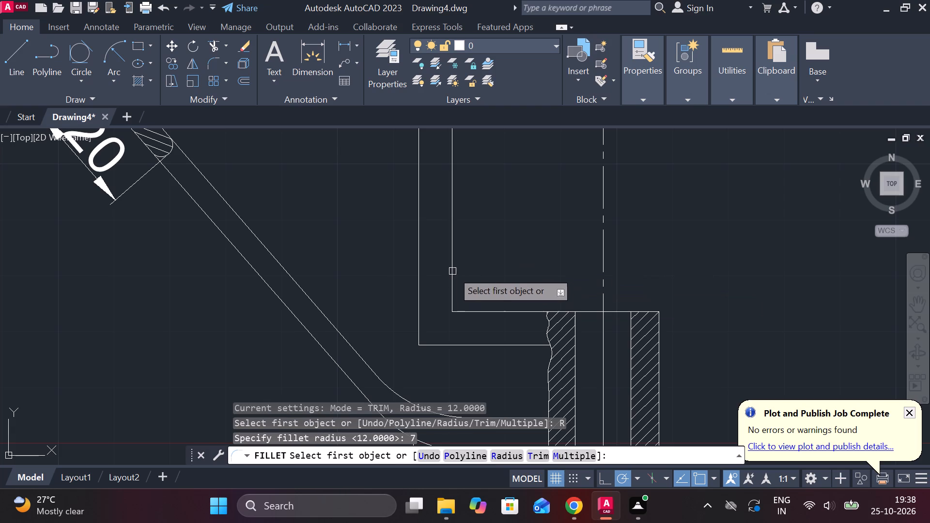
click(452, 270)
click(476, 308)
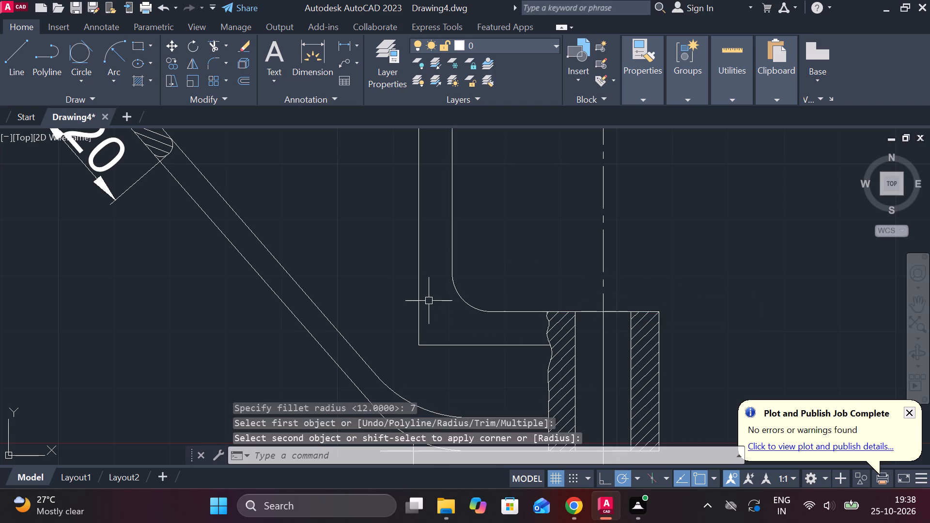
key(space)
click(417, 294)
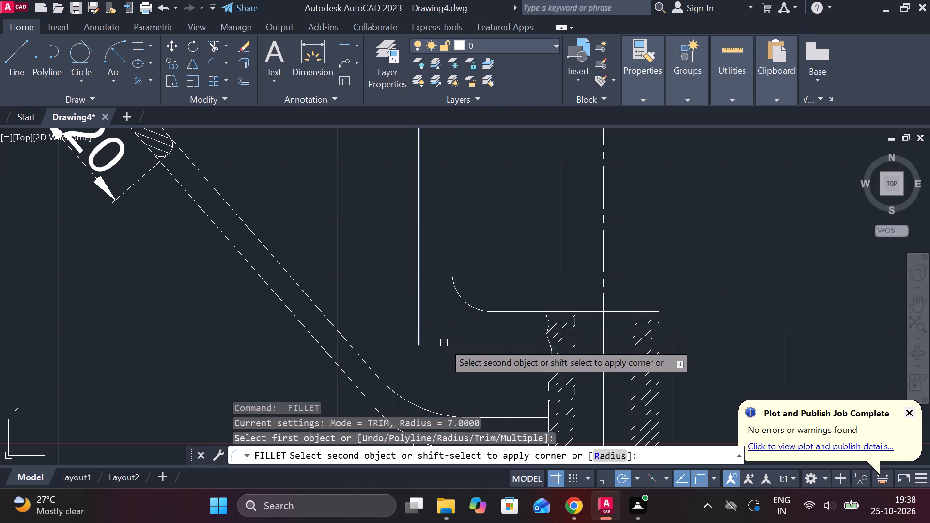
click(444, 343)
Fillet the connecting arm's outer and inner upper corners below the clamp body with the same radius of 7.
scroll(452, 343, down, 2)
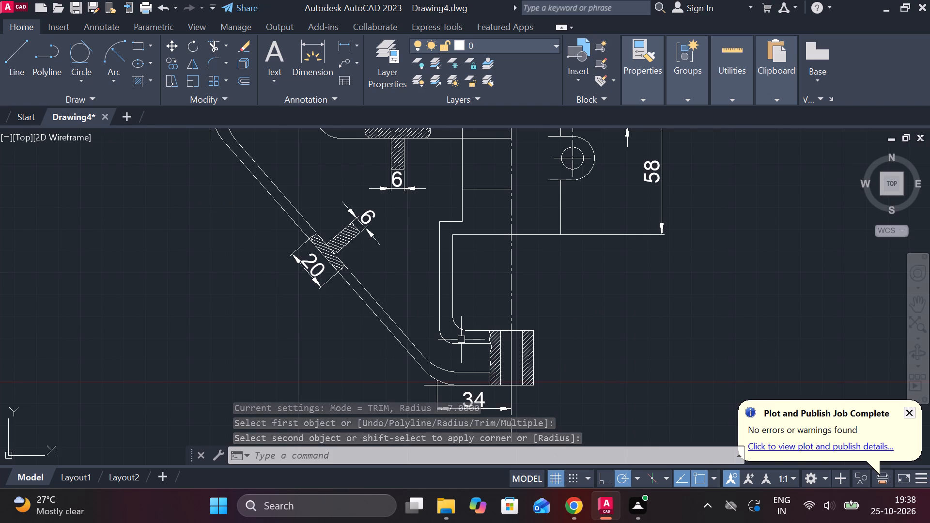
scroll(536, 351, down, 2)
scroll(539, 294, up, 1)
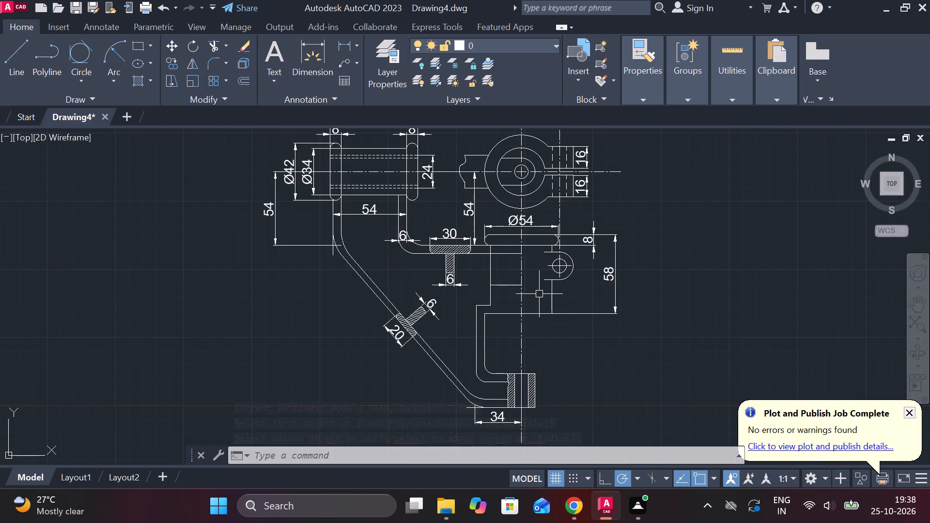
scroll(501, 292, up, 2)
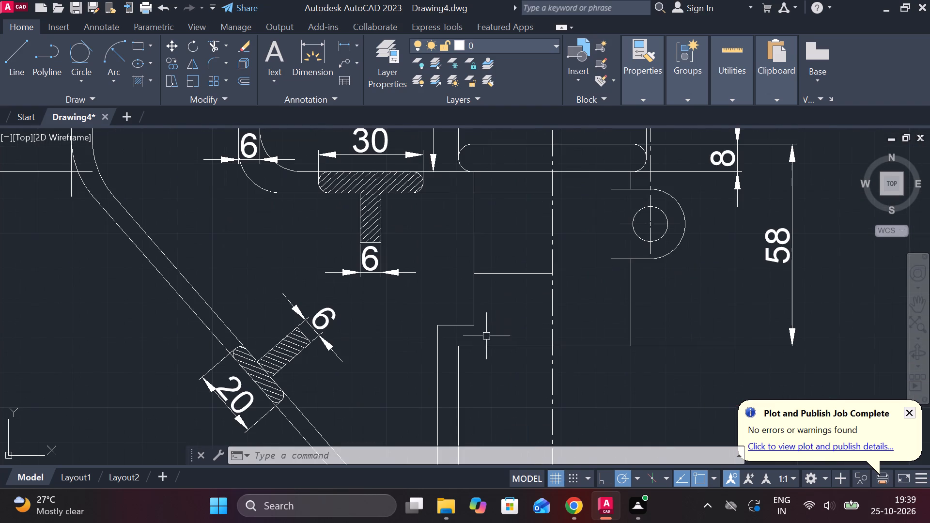
key(space)
click(458, 327)
click(439, 337)
key(space)
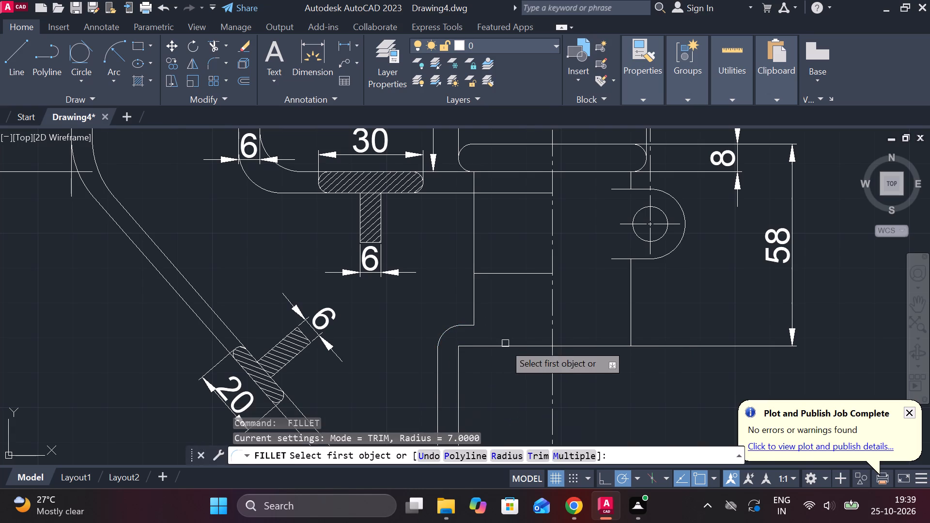
click(495, 344)
click(461, 360)
Trim the leftover horizontal stub beside the arm's inner upper fillet.
scroll(491, 358, up, 1)
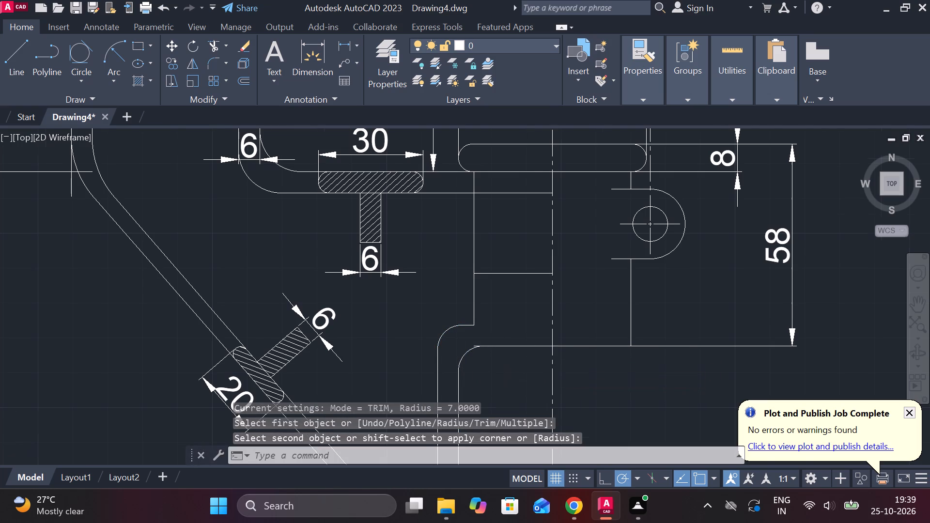
scroll(491, 358, up, 1)
text(TR)
key(space)
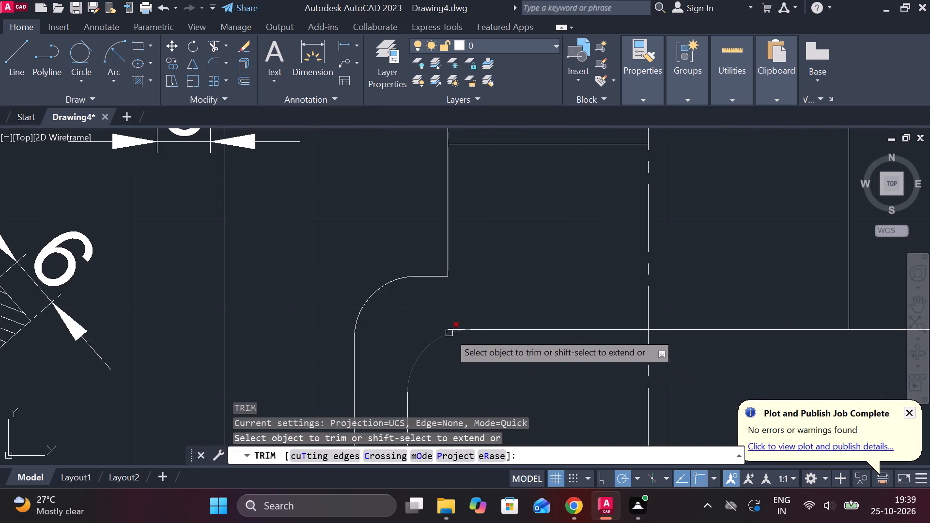
scroll(449, 326, up, 2)
click(448, 337)
scroll(471, 332, down, 1)
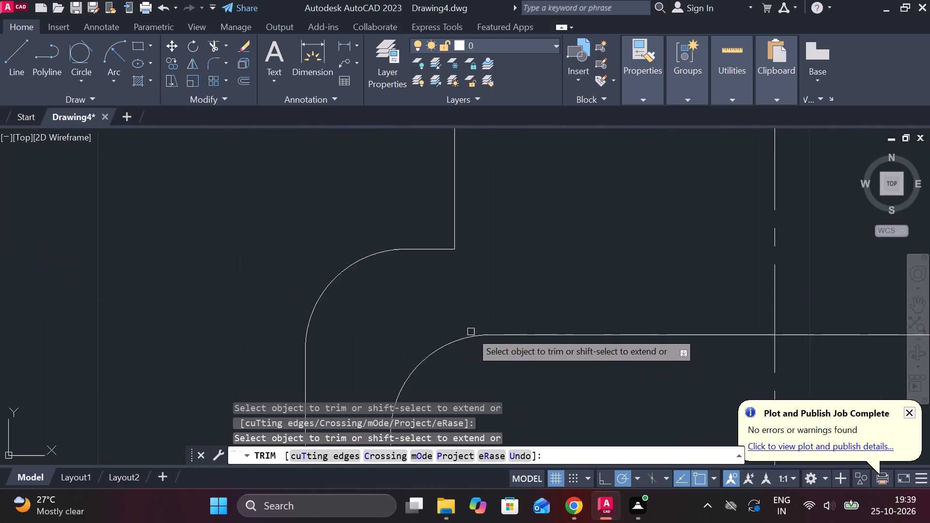
scroll(471, 332, down, 4)
key(Escape)
scroll(653, 361, down, 2)
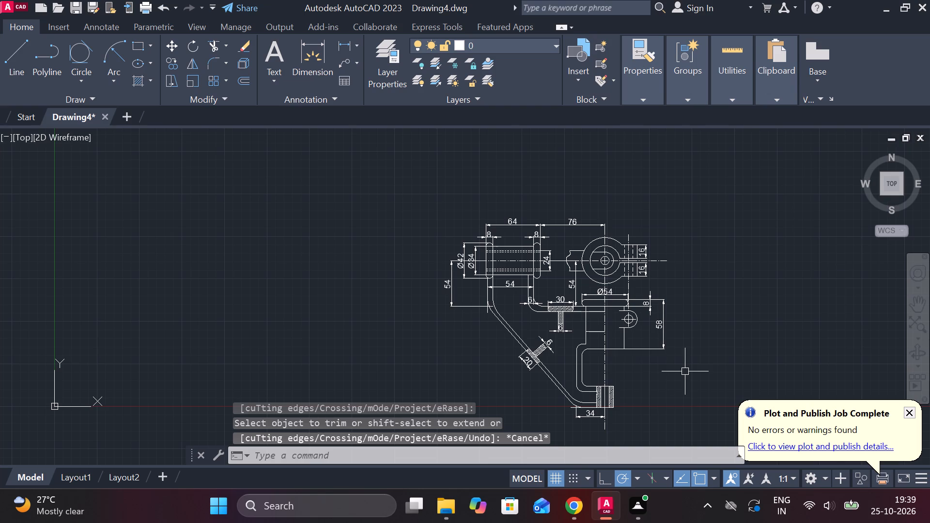
scroll(683, 371, up, 1)
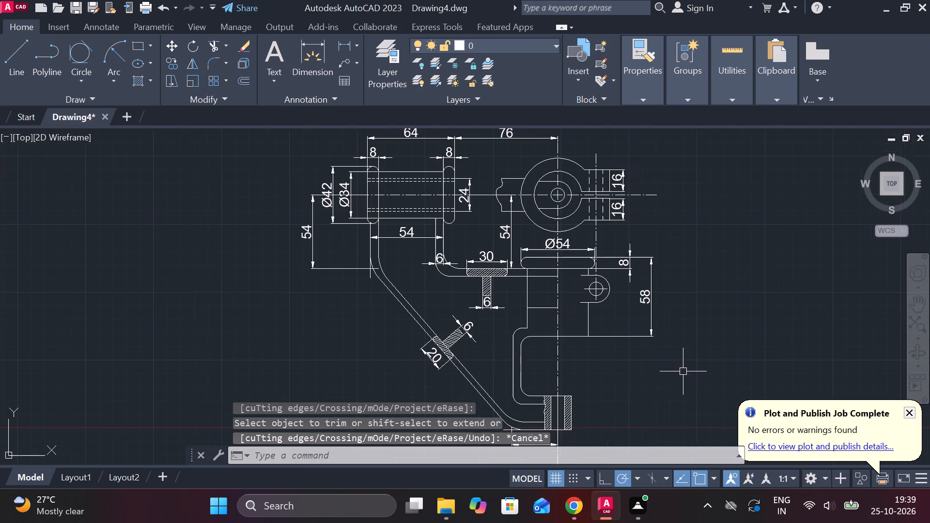
Copy the connecting arm's lines and fillets from the dimensioned bracket to the undimensioned bracket, aligning them at the lower boss's upper outer corner.
click(537, 380)
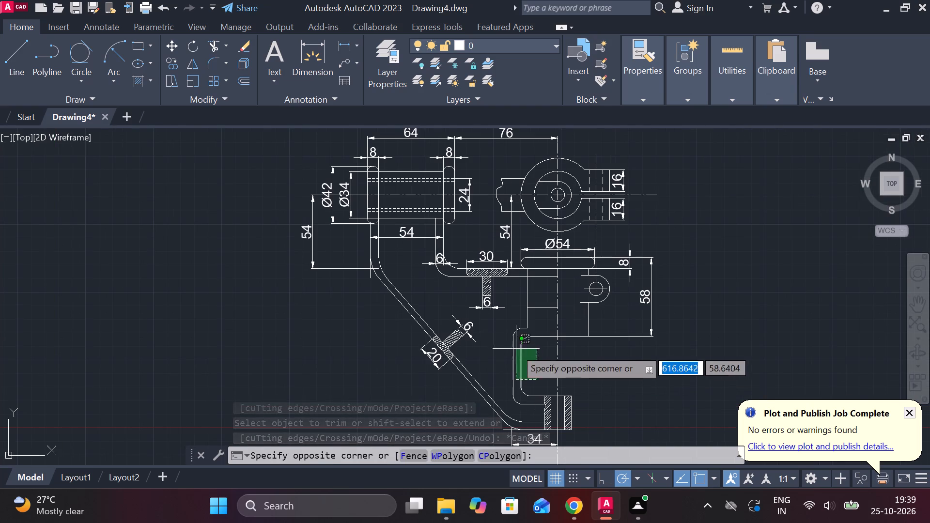
click(510, 342)
scroll(523, 340, up, 2)
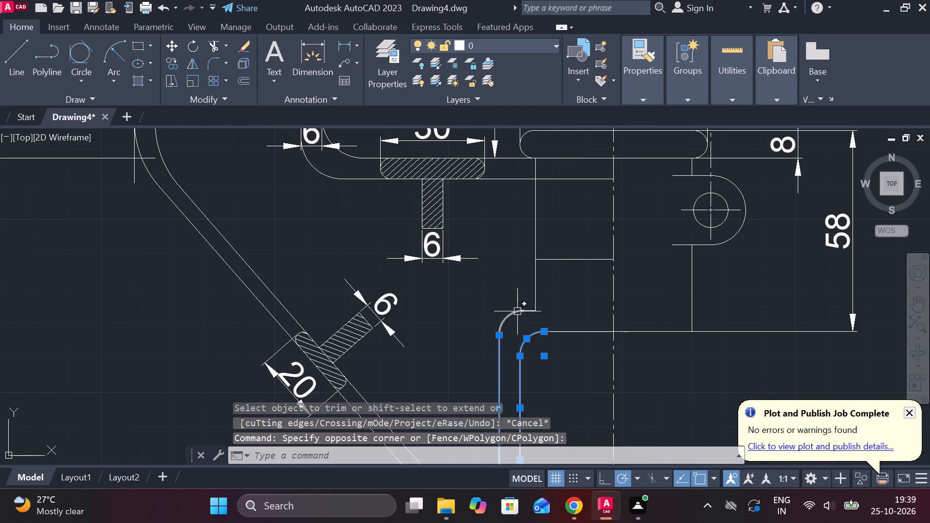
click(517, 311)
scroll(538, 325, up, 2)
scroll(582, 328, down, 2)
middle_drag(600, 369, 569, 236)
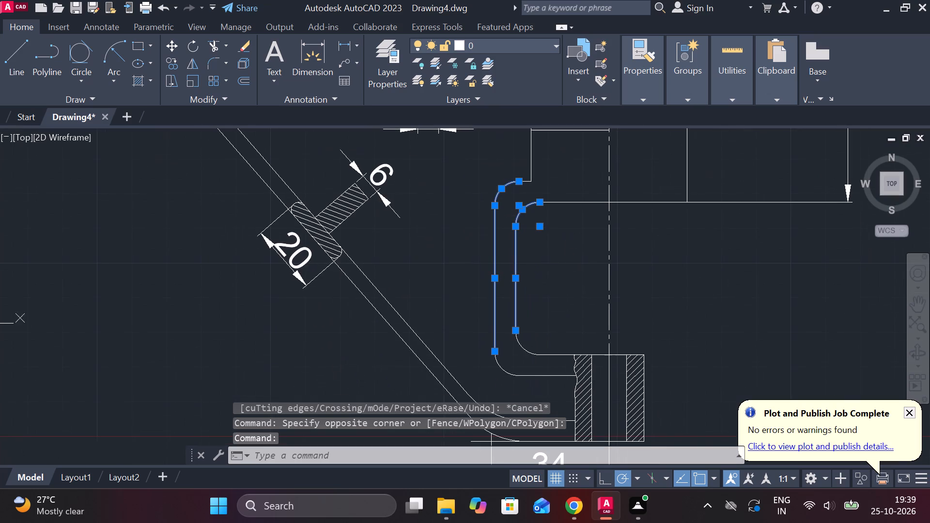
click(525, 346)
click(515, 376)
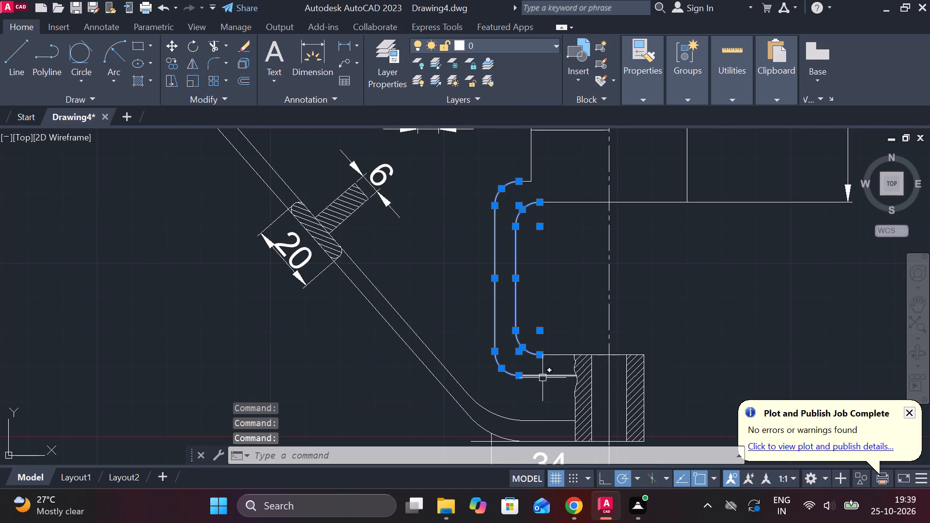
click(553, 378)
click(553, 354)
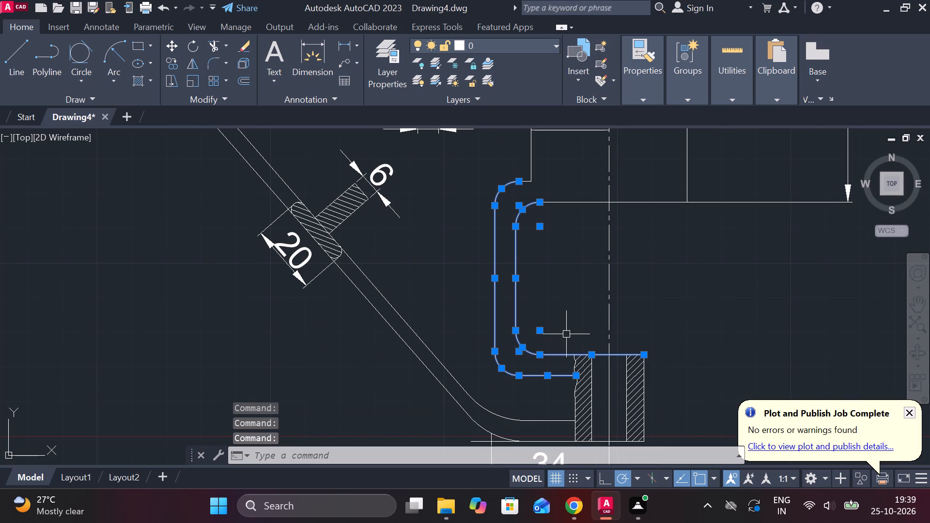
text(CO)
key(Return)
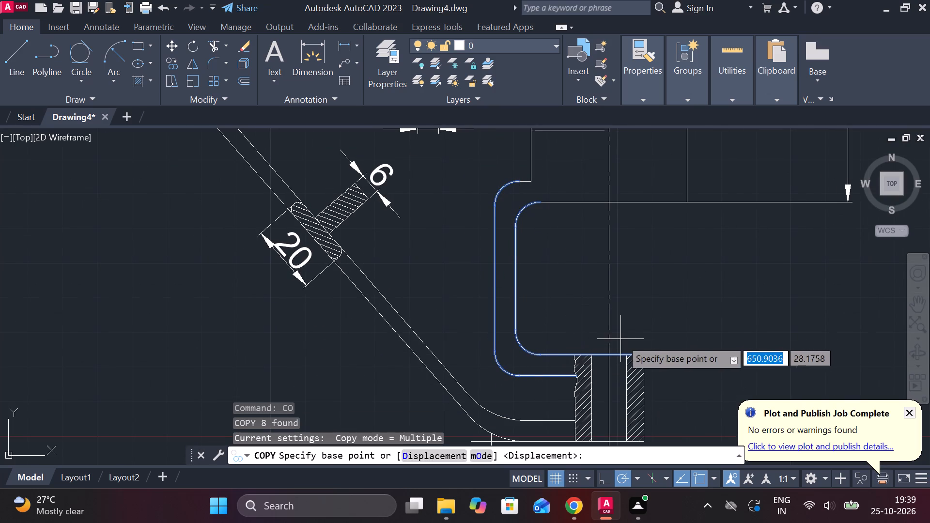
click(642, 353)
scroll(643, 353, down, 2)
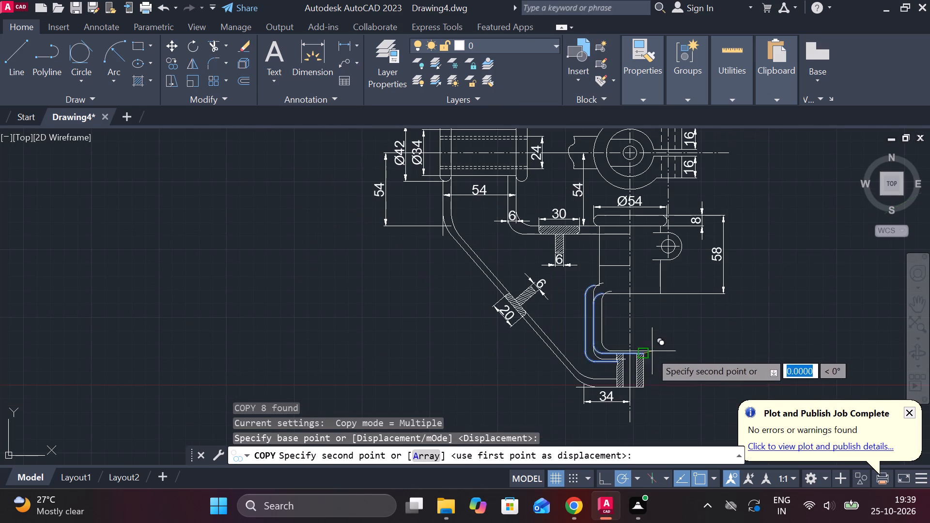
scroll(544, 365, down, 2)
scroll(440, 343, down, 2)
middle_drag(259, 244, 576, 276)
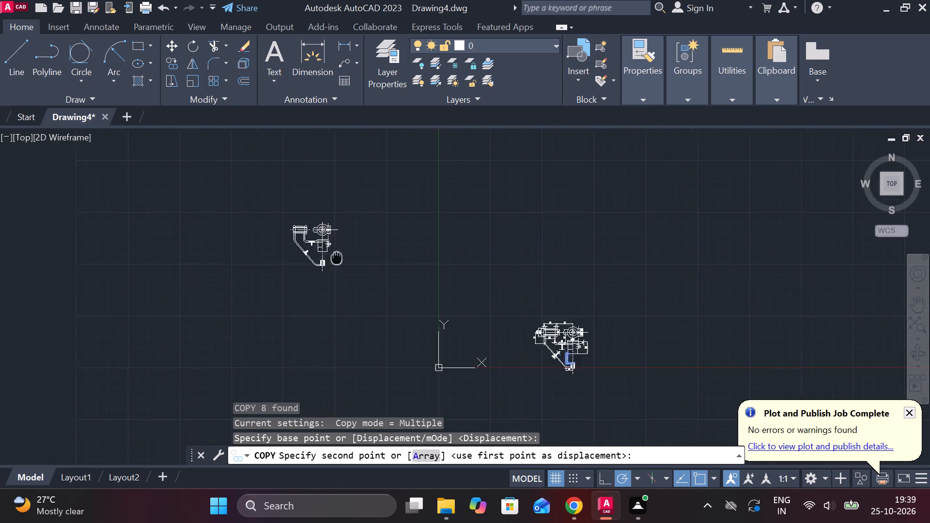
middle_drag(576, 276, 578, 277)
scroll(599, 275, up, 4)
scroll(409, 308, up, 3)
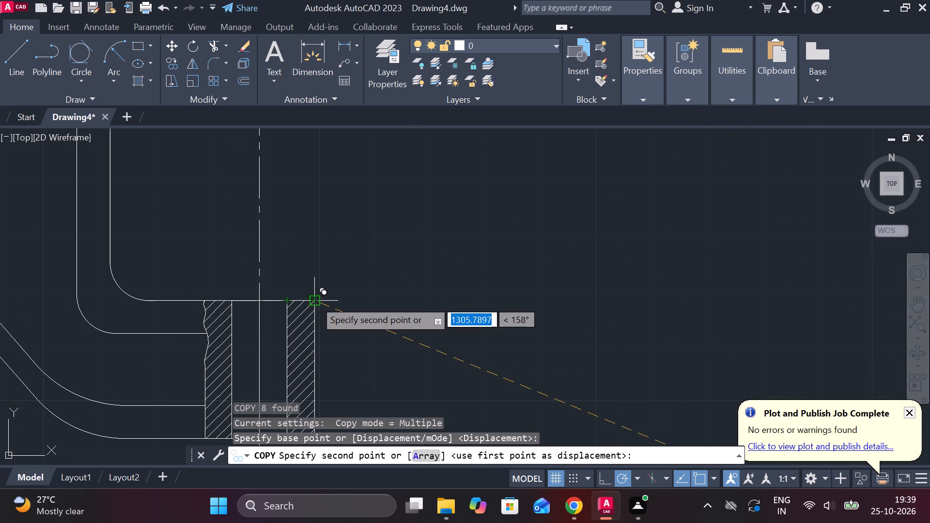
click(315, 300)
scroll(372, 299, down, 2)
key(Escape)
Draw a short horizontal line from the end of the copied arm's outer upper fillet to the clamp body's vertical edge.
middle_drag(491, 285, 492, 285)
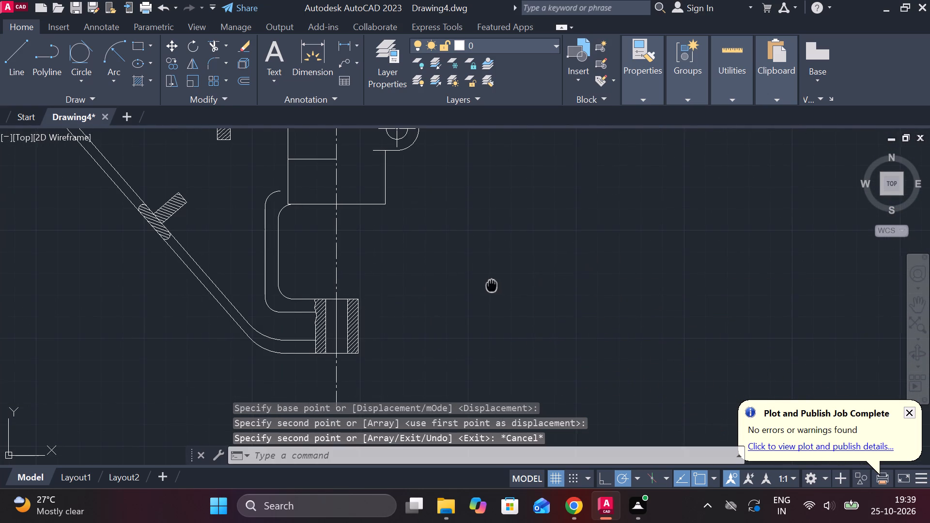
middle_drag(492, 285, 579, 331)
scroll(321, 229, up, 1)
scroll(389, 245, up, 2)
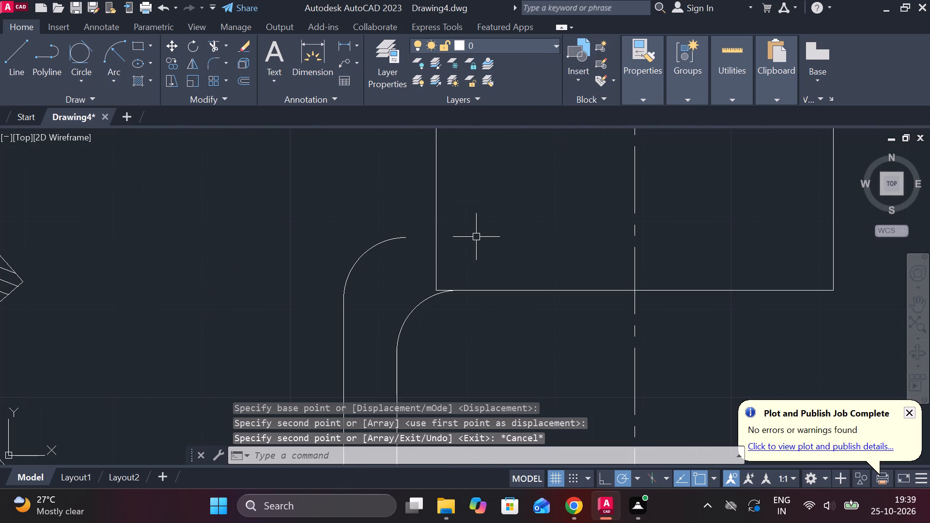
key(l)
key(Return)
click(415, 238)
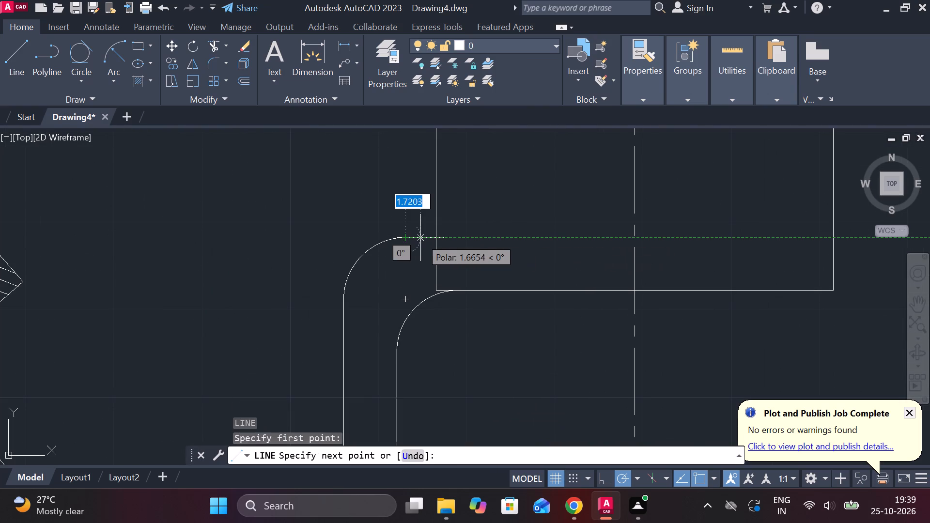
click(446, 238)
key(Escape)
Trim the clamp body's vertical edge between the copied arm's two outlines and the leftover horizontal stub at the inner upper fillet.
text(TR)
key(space)
click(437, 261)
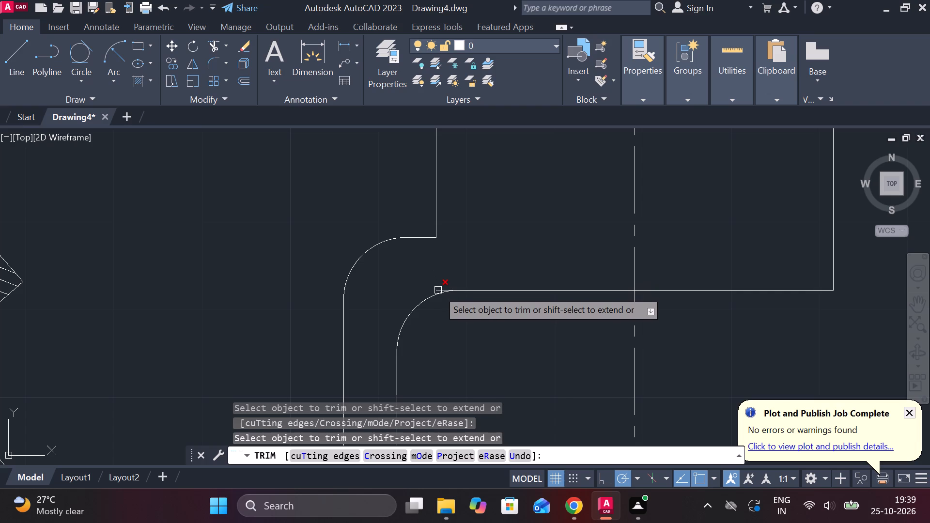
scroll(441, 284, up, 2)
drag(430, 295, 429, 301)
click(429, 301)
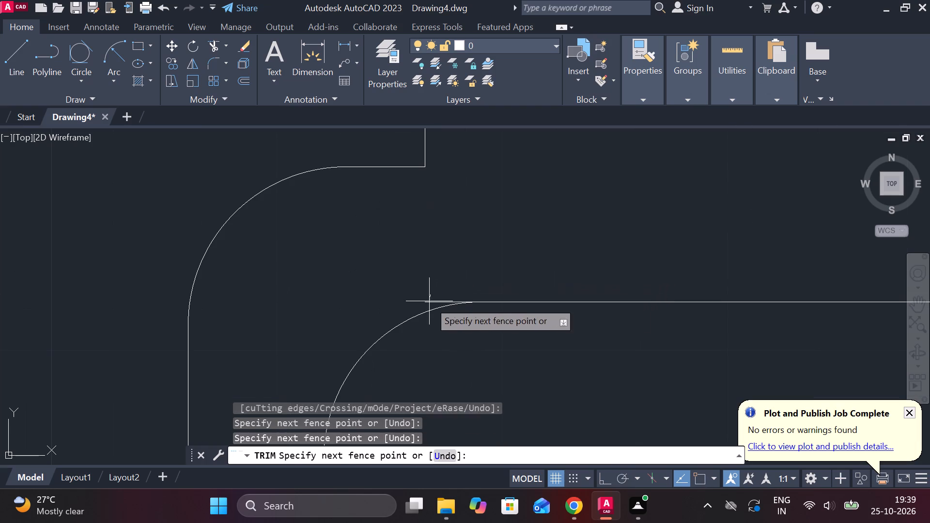
click(430, 301)
click(435, 301)
scroll(468, 286, down, 3)
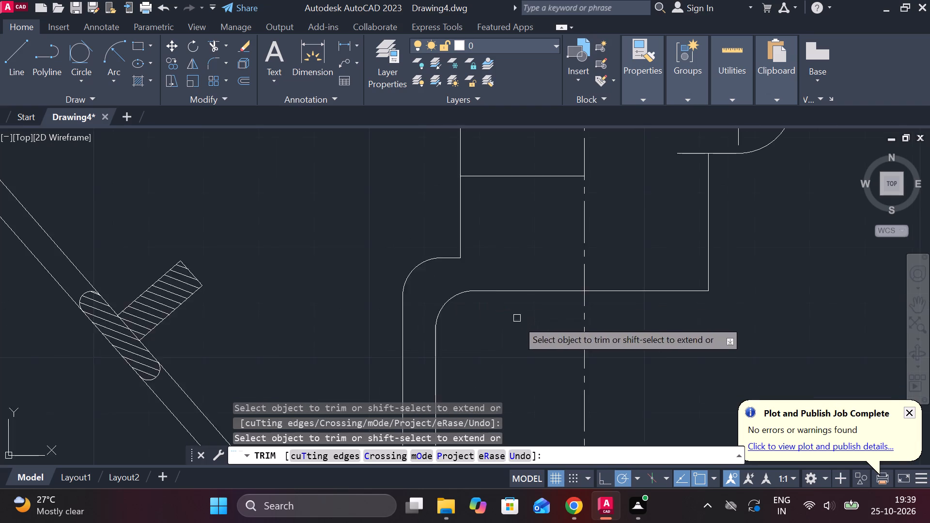
scroll(518, 327, down, 2)
middle_drag(561, 345, 538, 264)
key(grave)
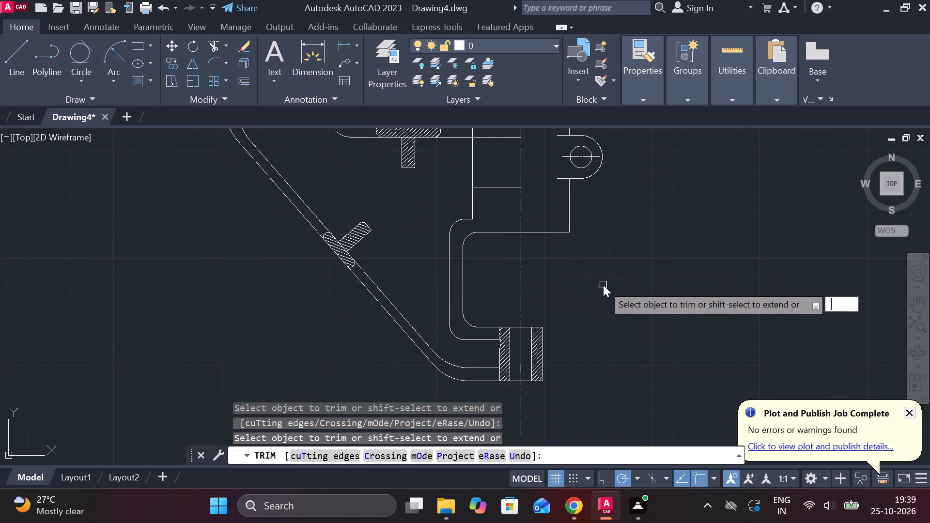
key(Escape)
Erase the short horizontal line between the clamp body's vertical edge and the centre line in the dimensioned bracket.
scroll(604, 285, down, 3)
middle_drag(619, 295, 251, 221)
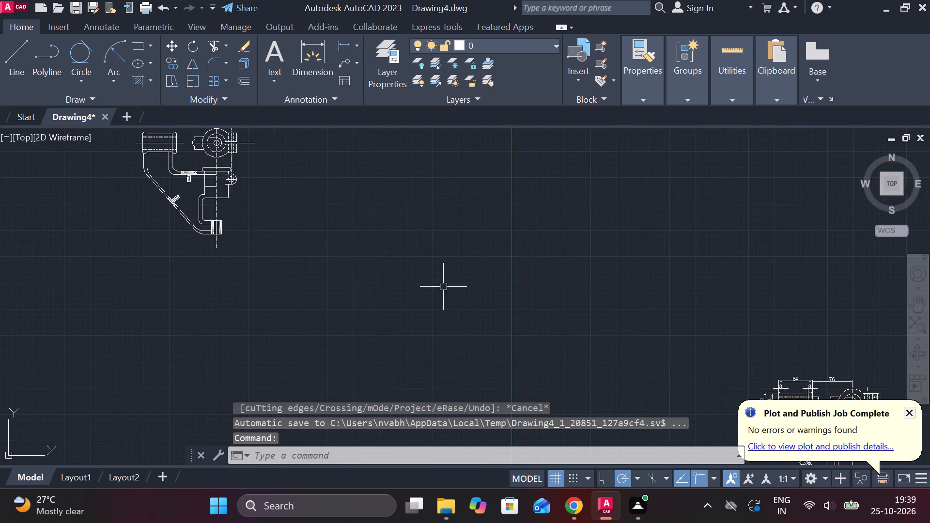
scroll(454, 294, down, 1)
scroll(615, 363, up, 1)
middle_drag(592, 354, 332, 166)
scroll(386, 192, up, 2)
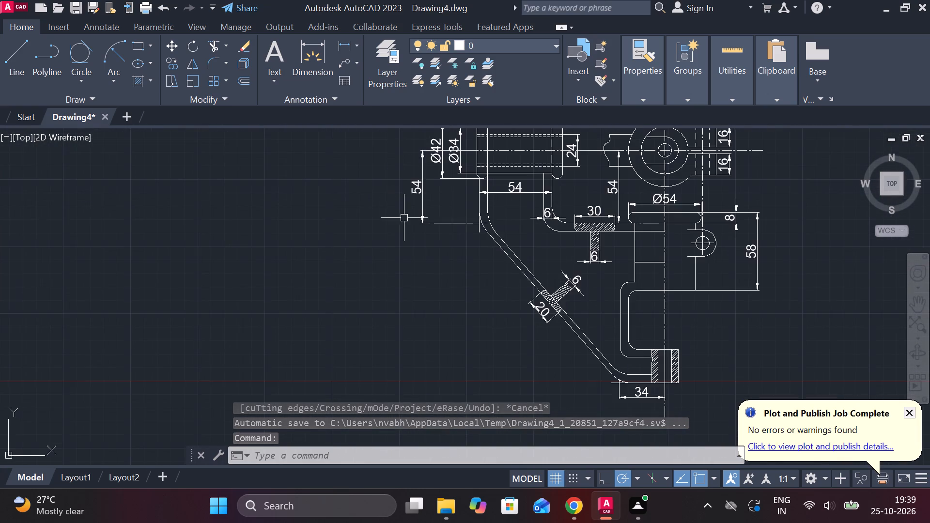
middle_drag(394, 218, 230, 216)
middle_drag(664, 241, 632, 247)
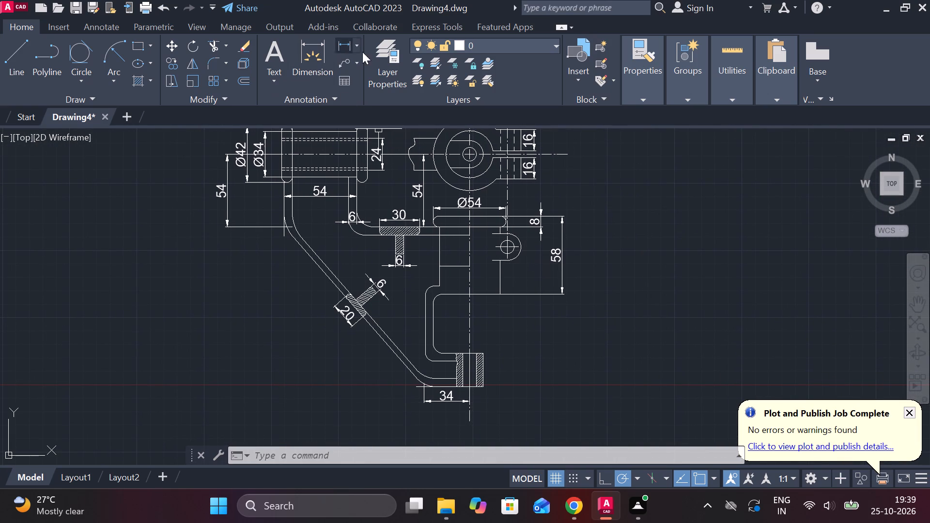
click(448, 267)
text(E)
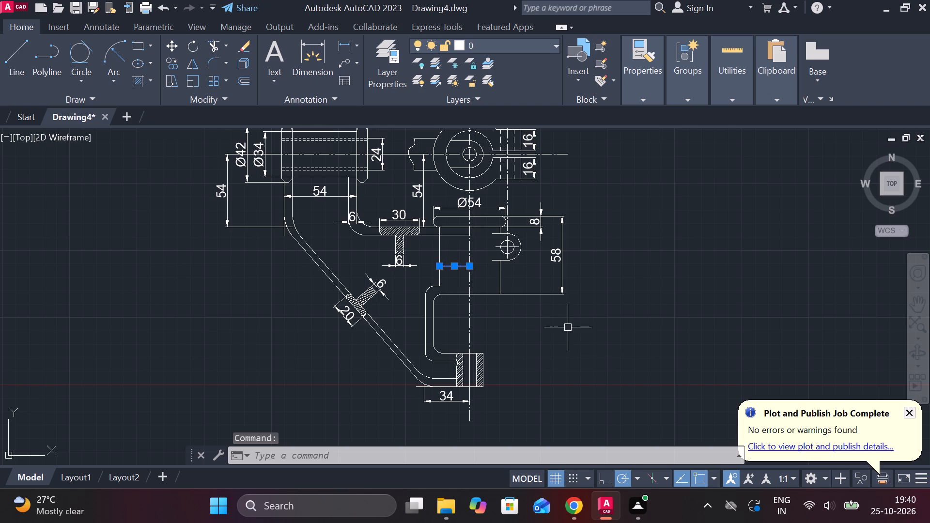
key(space)
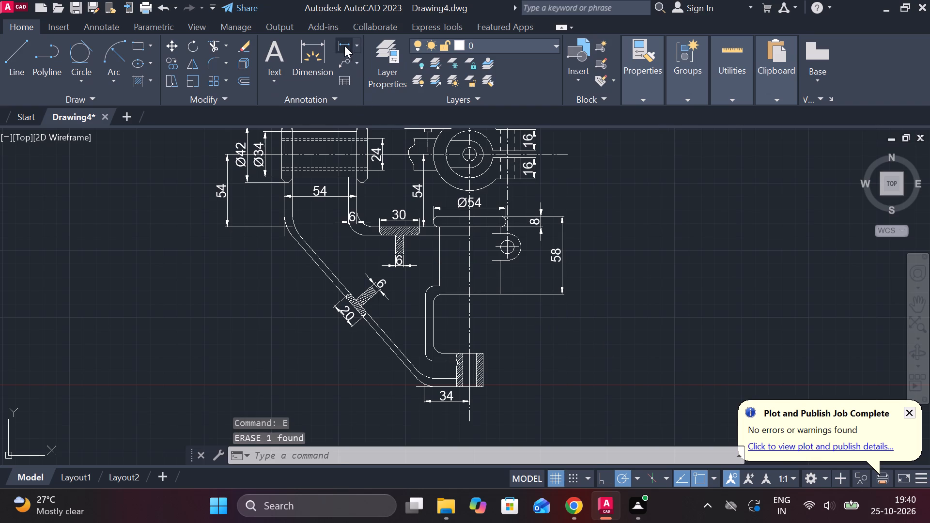
Add a vertical linear dimension for the lower boss's height beside its outer edge in the dimensioned bracket.
click(342, 45)
middle_drag(519, 357, 480, 297)
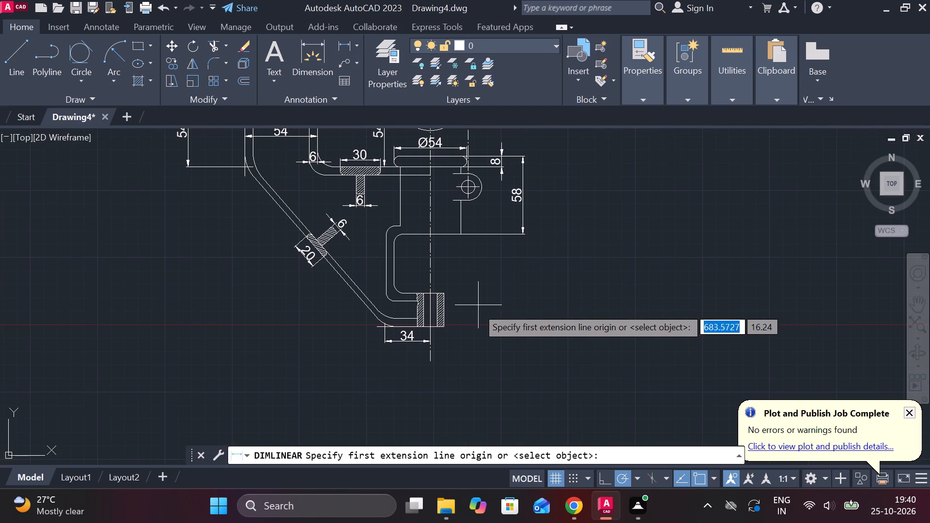
scroll(475, 315, up, 2)
click(389, 265)
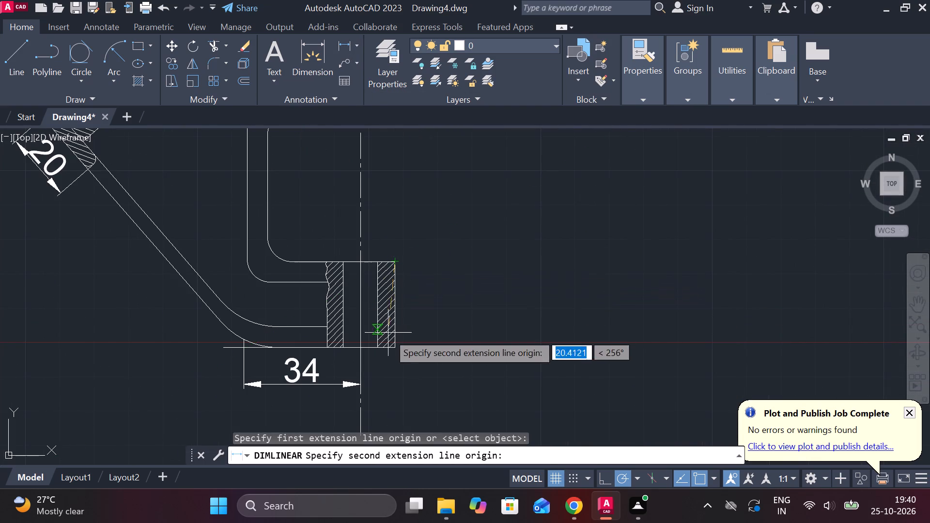
click(398, 347)
click(420, 323)
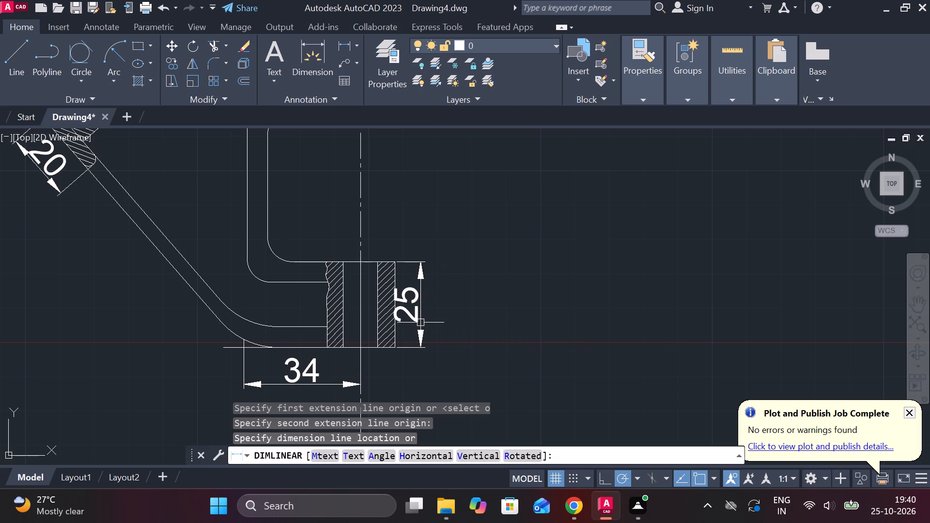
Dimension the lower boss's bore width above the boss and prefix the dimension text with M so it reads M10.
key(space)
click(350, 255)
click(374, 258)
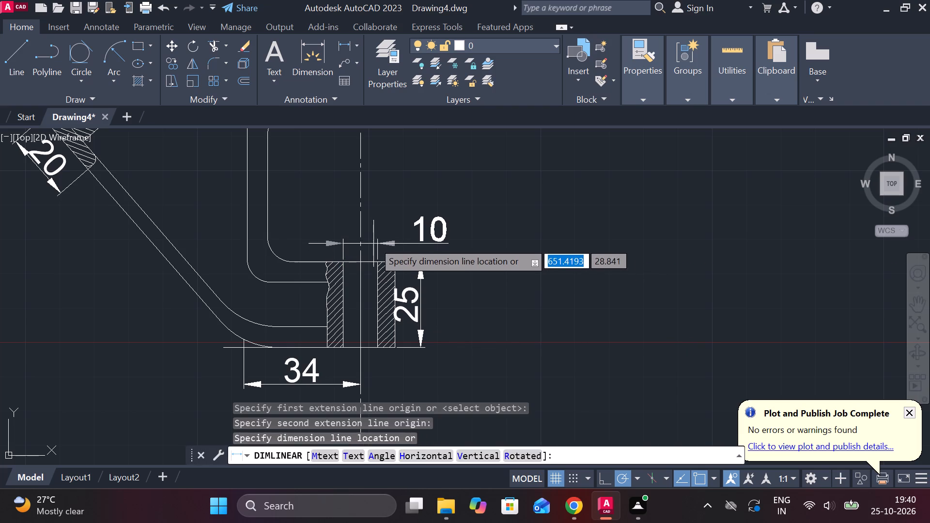
click(373, 235)
double_click(418, 222)
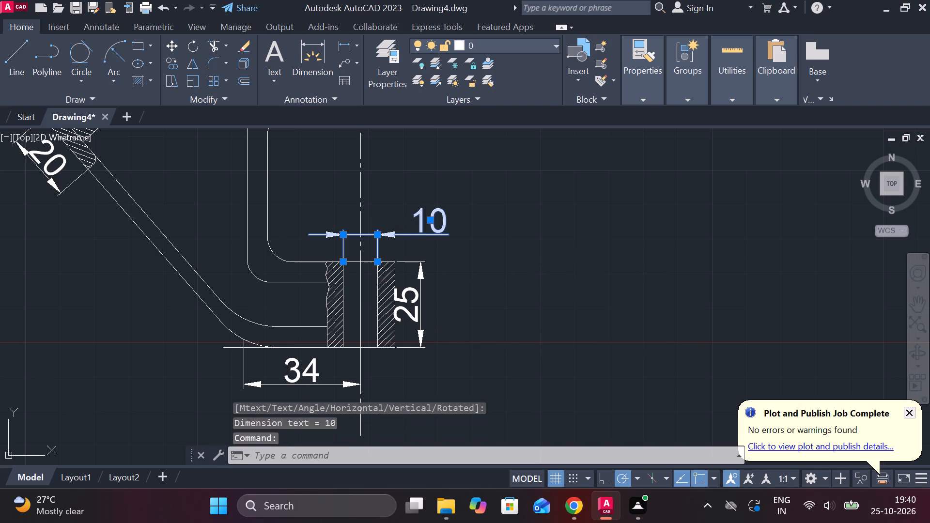
key(m)
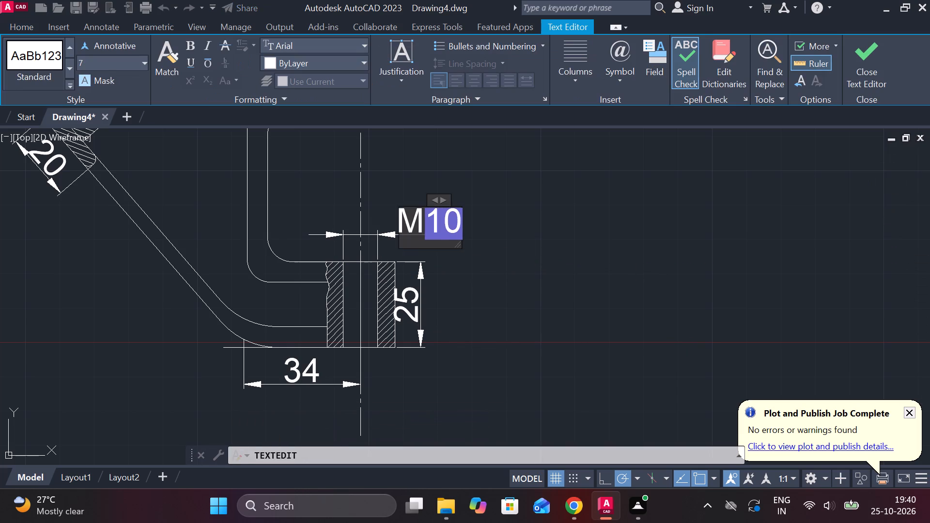
click(862, 73)
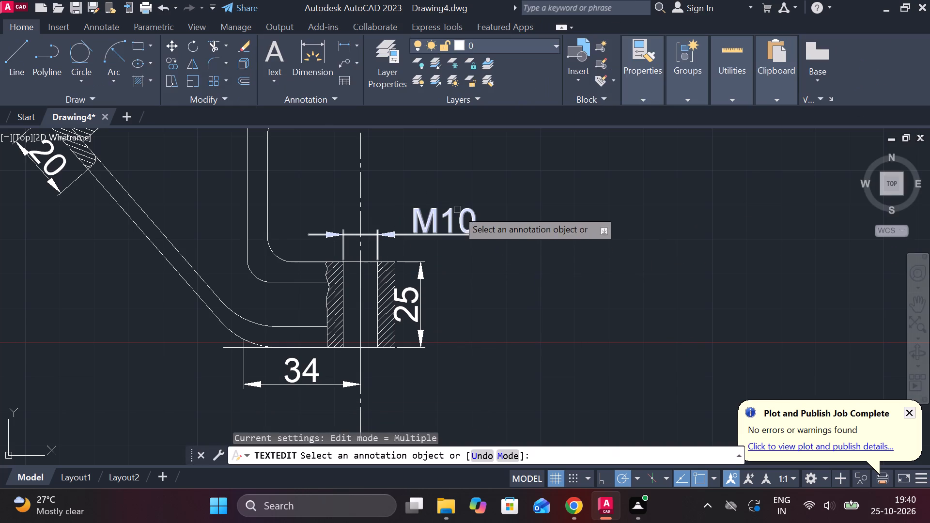
Add a horizontal linear dimension for the thickness of the vertical connecting arm above the lower boss.
click(338, 43)
middle_drag(302, 243, 363, 331)
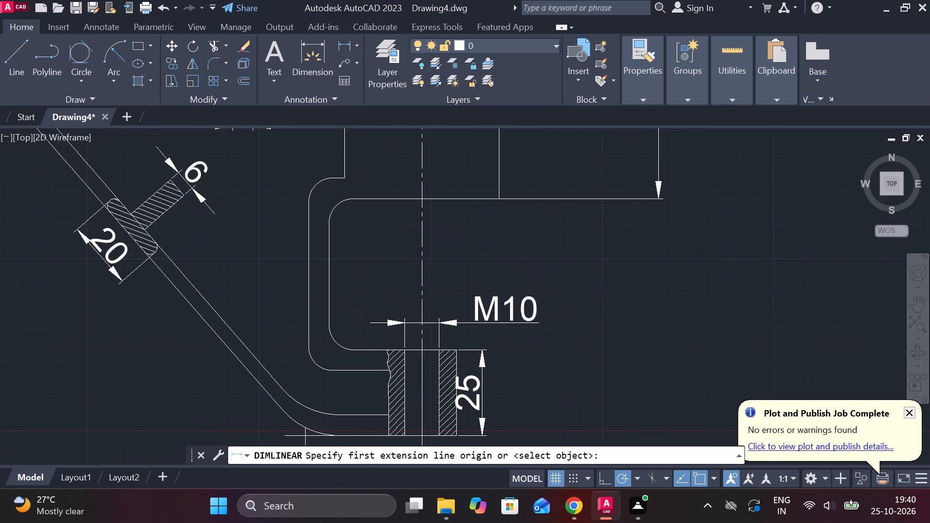
click(306, 249)
click(325, 248)
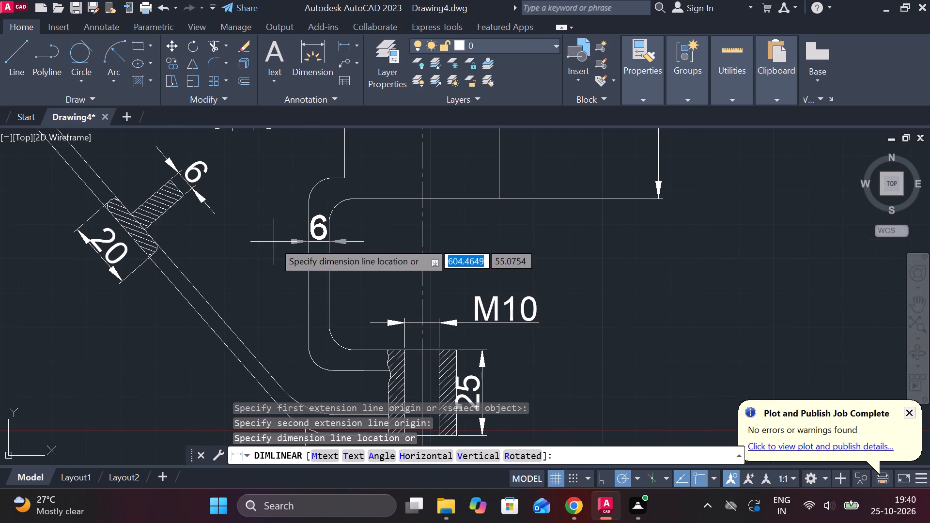
click(274, 242)
Add a horizontal linear dimension from the vertical connecting arm's inner edge to the centre line.
key(space)
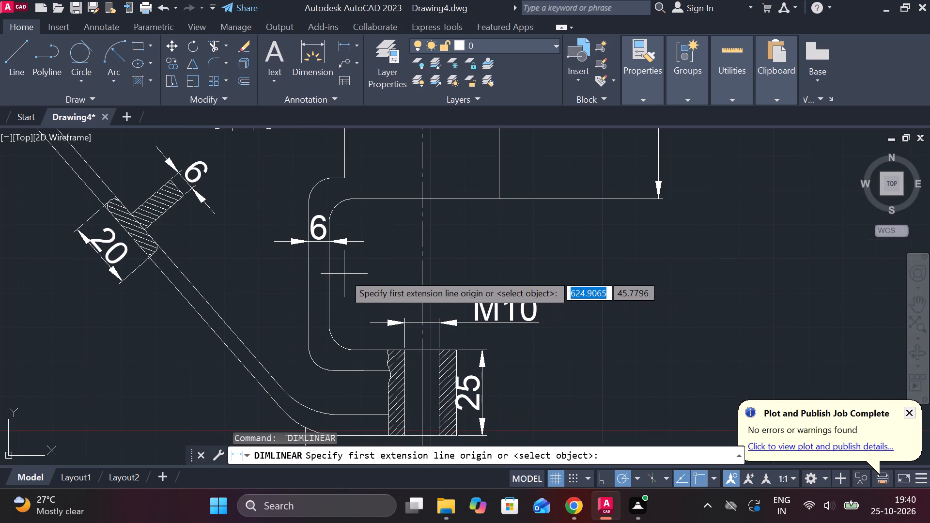
click(336, 275)
click(428, 270)
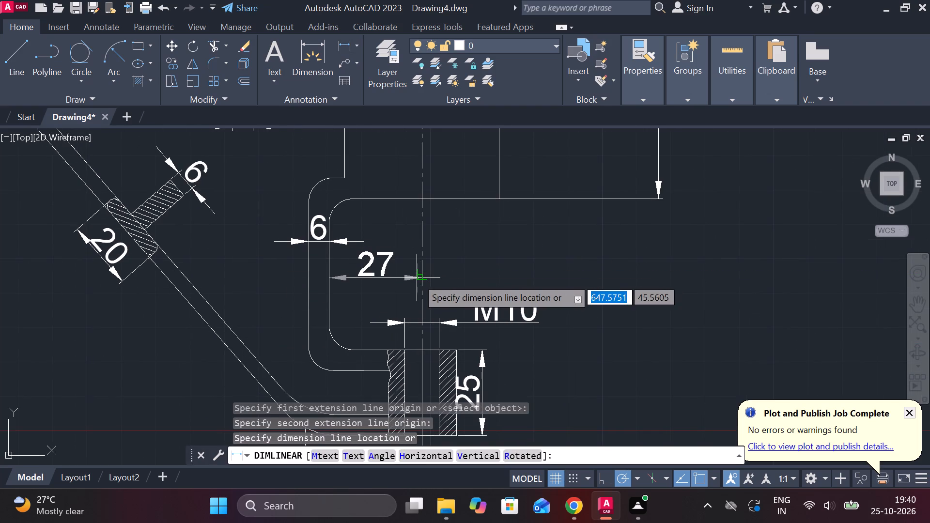
click(417, 278)
Add a radius dimension to the inner fillet where the sloping arm bends into the lower boss, with its text outside the arm.
middle_drag(634, 345, 609, 207)
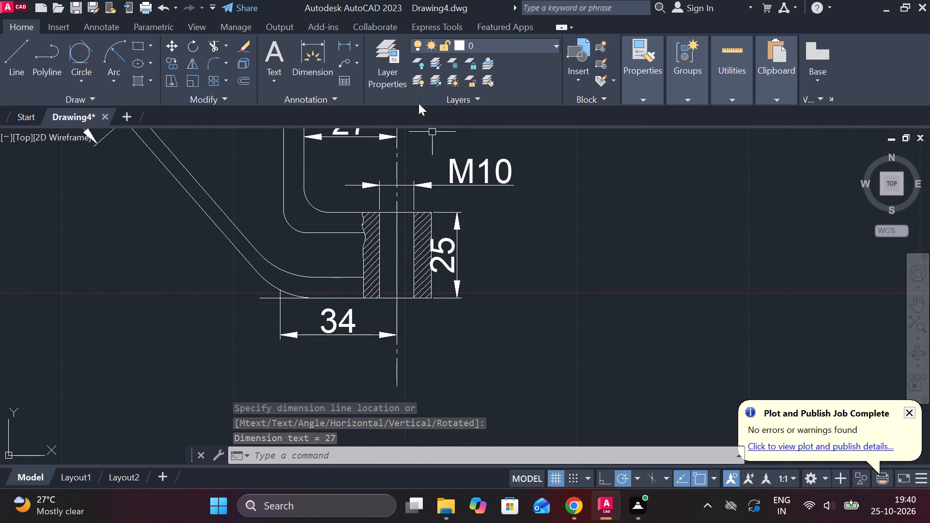
click(353, 46)
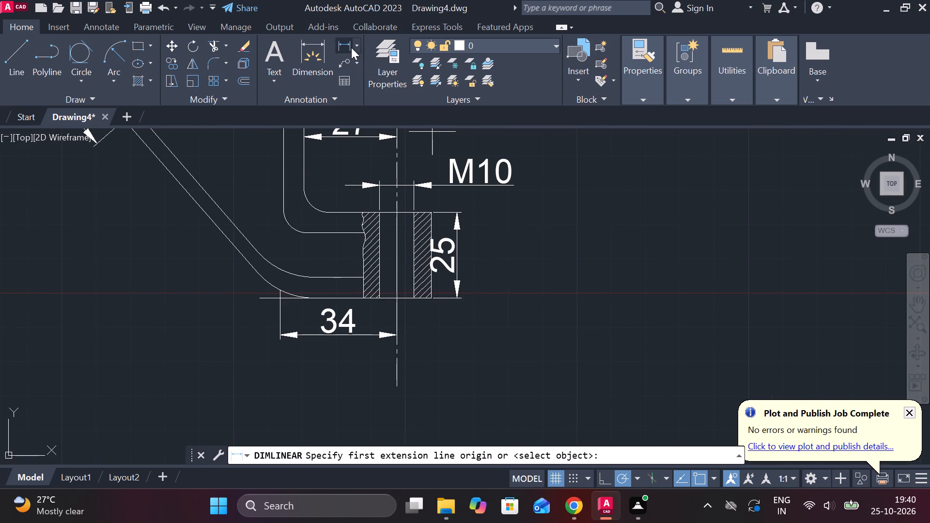
click(354, 47)
click(370, 190)
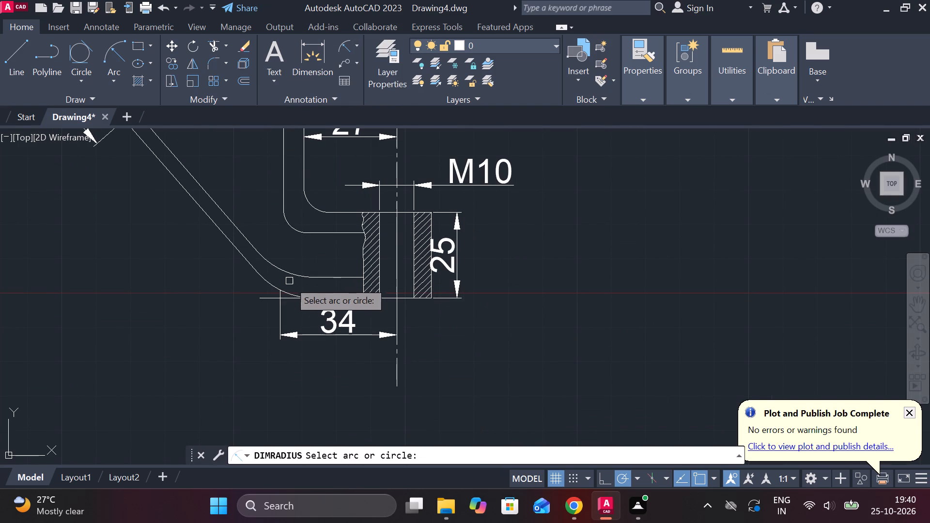
click(288, 273)
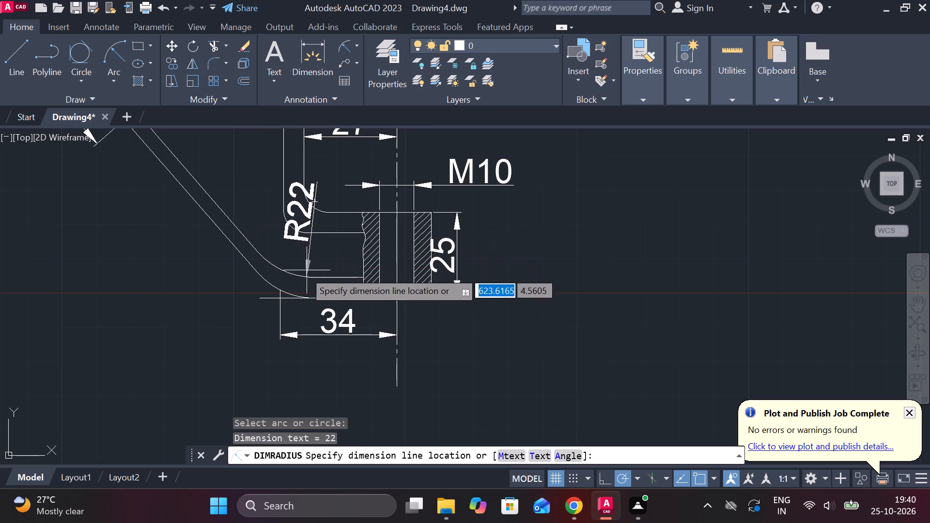
middle_drag(235, 300, 358, 271)
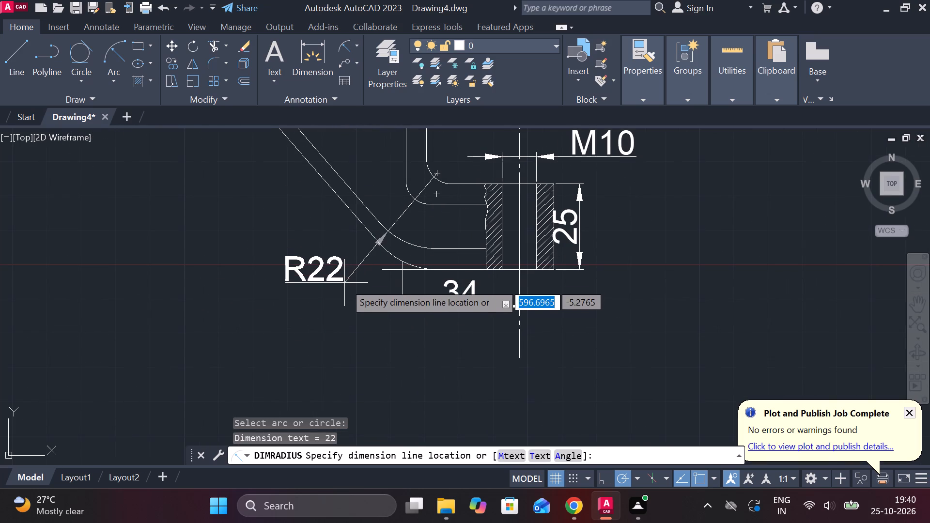
click(344, 281)
Add a radius dimension to the rounded end of the clamp body's side lug, with its text below the lug.
scroll(385, 319, down, 1)
scroll(535, 324, down, 1)
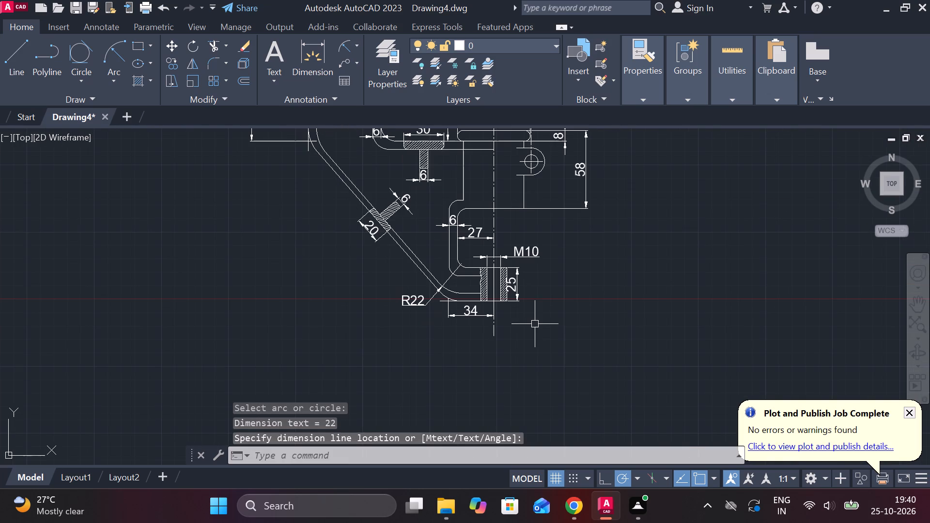
scroll(538, 324, down, 1)
middle_drag(534, 325, 380, 324)
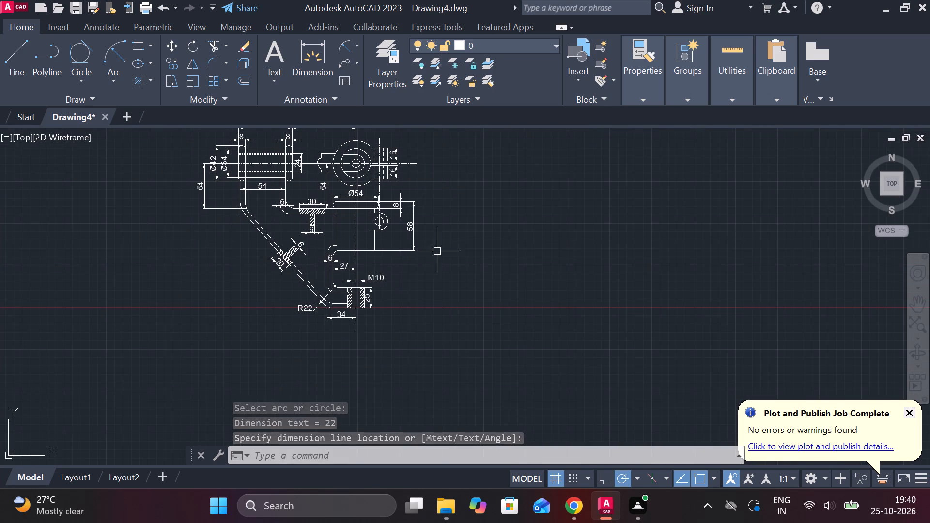
scroll(428, 218, up, 2)
click(340, 46)
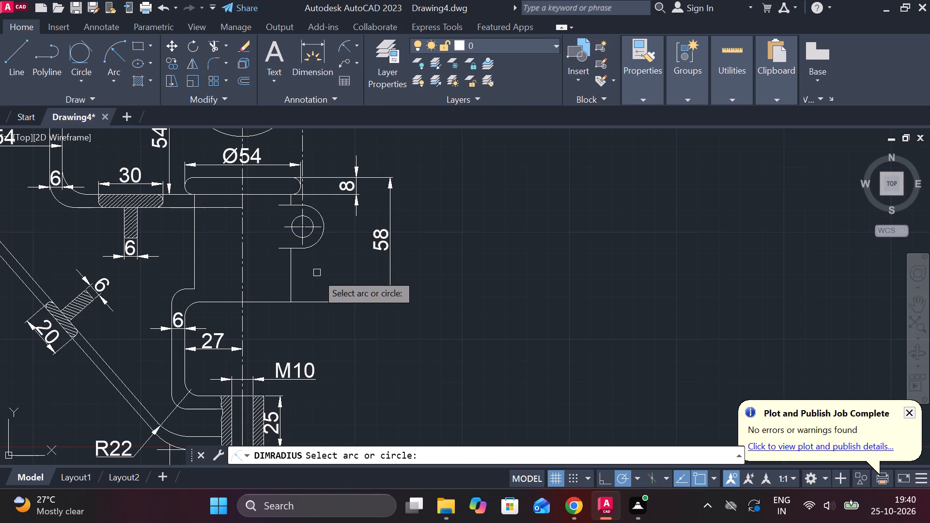
click(316, 245)
click(326, 278)
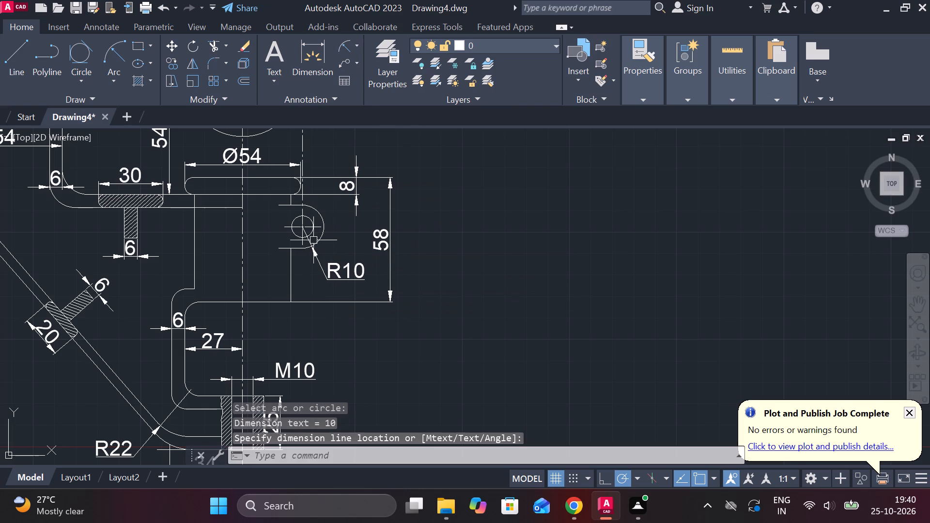
Add a diameter dimension to the side lug's hole, with its text inside the clamp body.
key(space)
scroll(300, 231, up, 1)
middle_drag(311, 233, 350, 250)
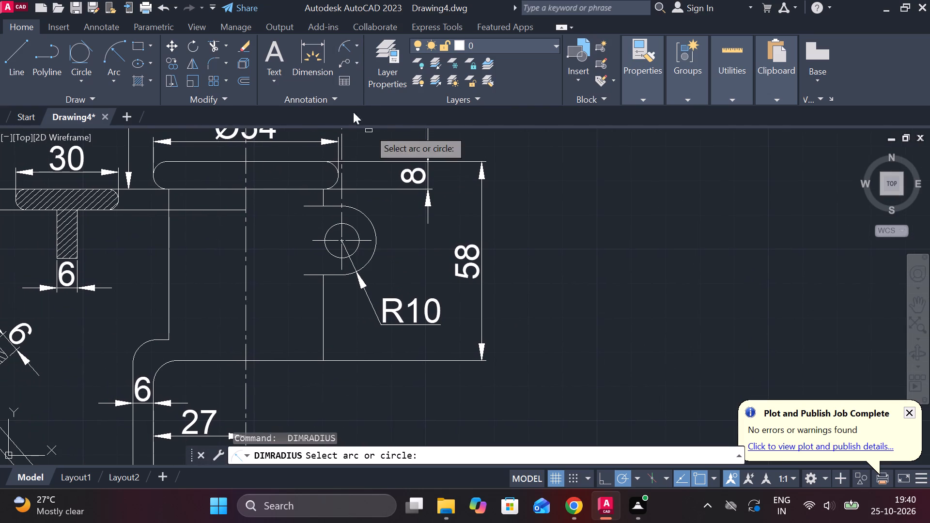
click(360, 46)
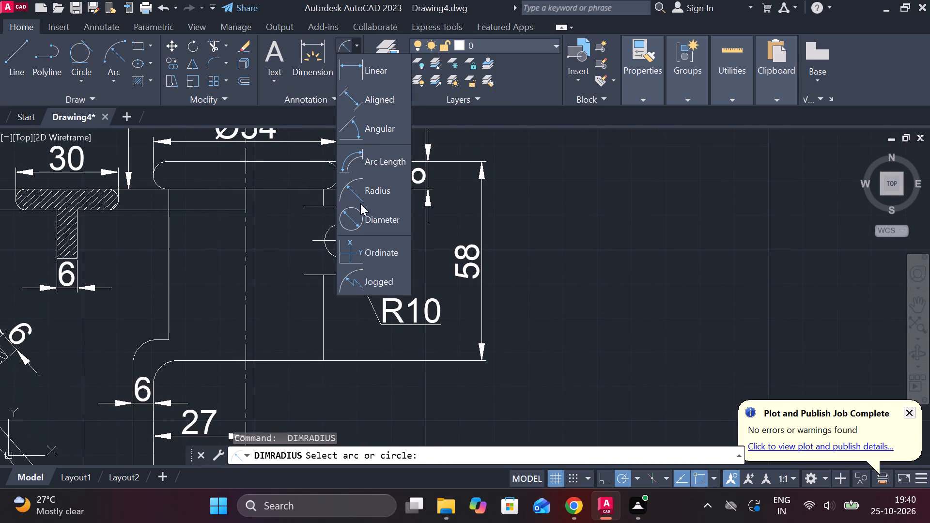
click(362, 216)
click(324, 235)
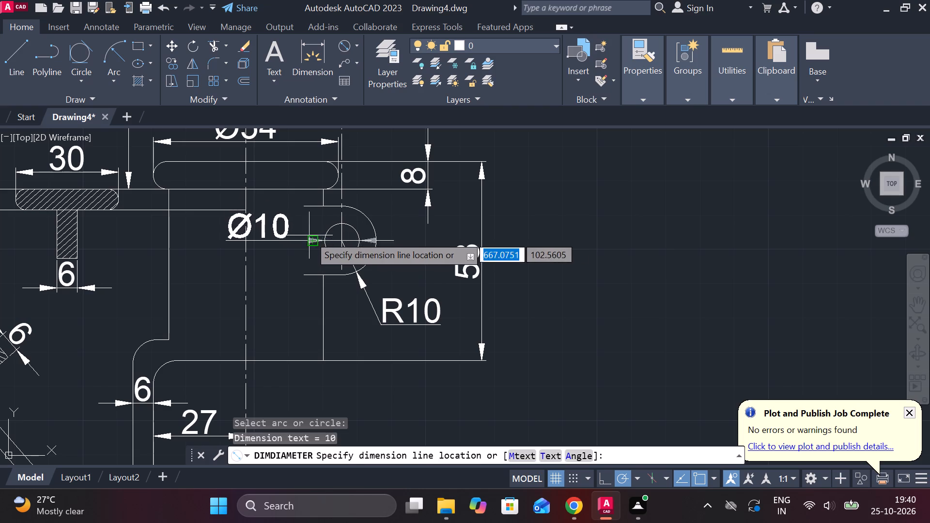
click(286, 285)
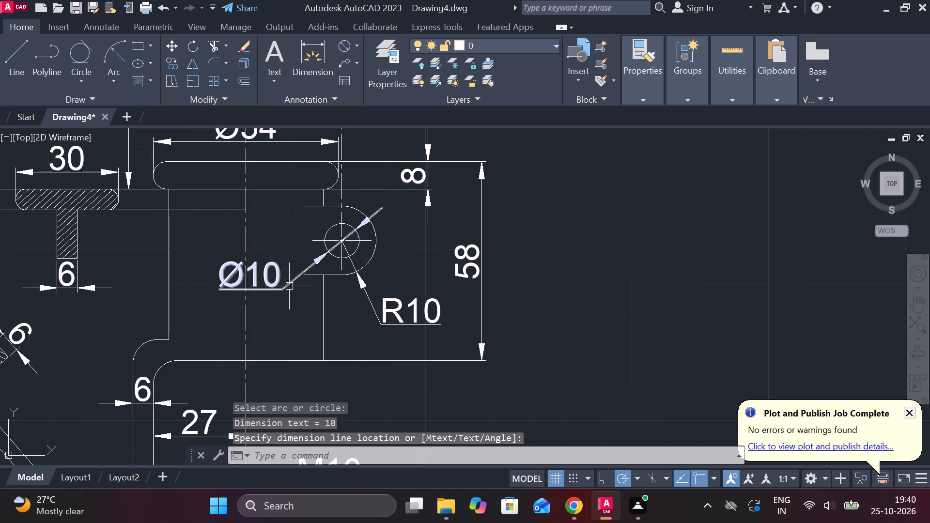
Add a vertical linear dimension from the lug hole's horizontal centre line to the clamp body's bottom edge, inside the 58 dimension.
click(357, 38)
click(376, 63)
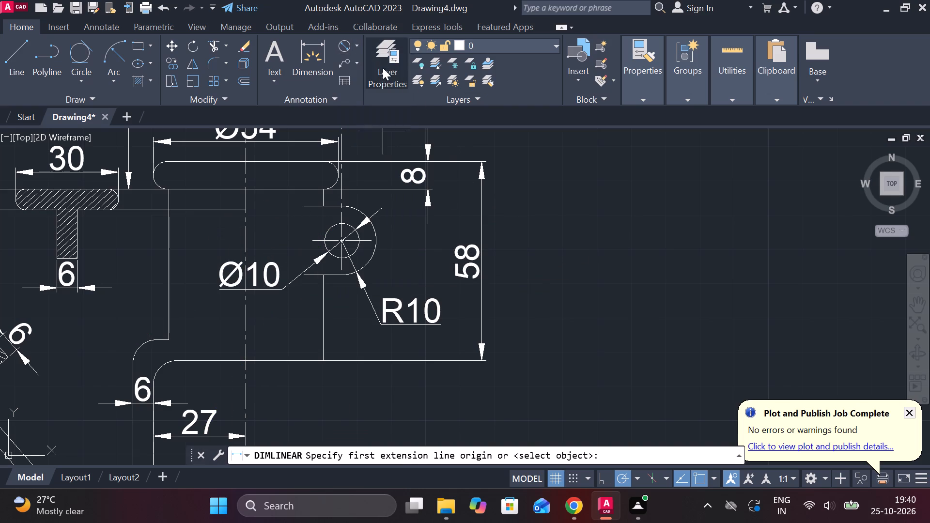
scroll(563, 258, down, 1)
middle_drag(545, 271, 513, 331)
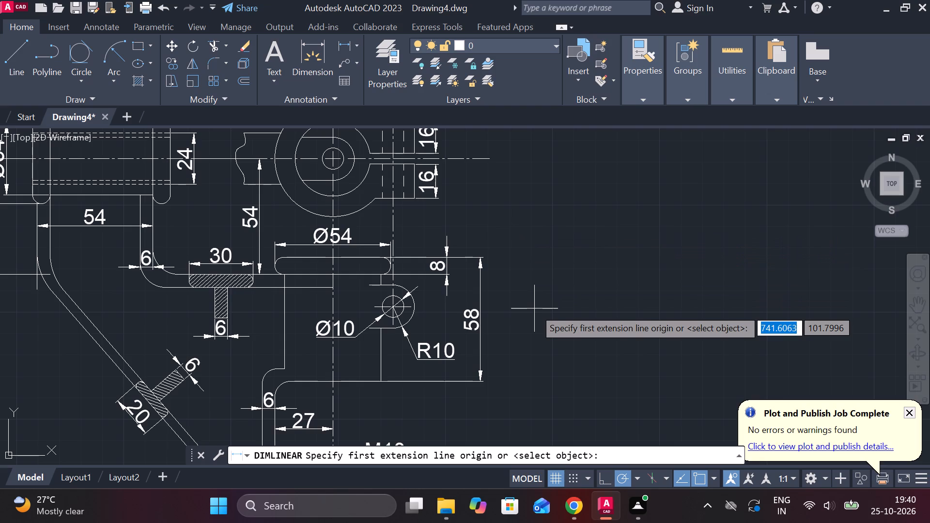
scroll(434, 319, up, 2)
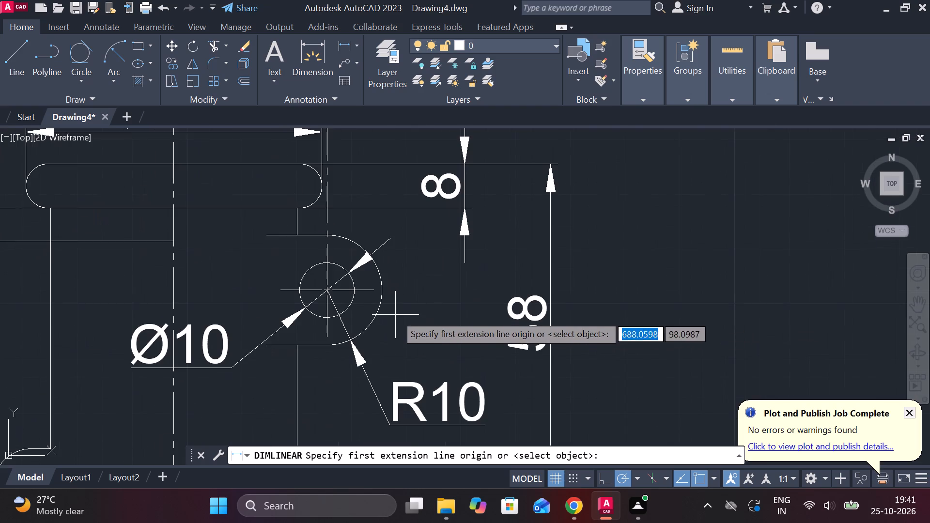
middle_drag(395, 313, 412, 266)
click(381, 245)
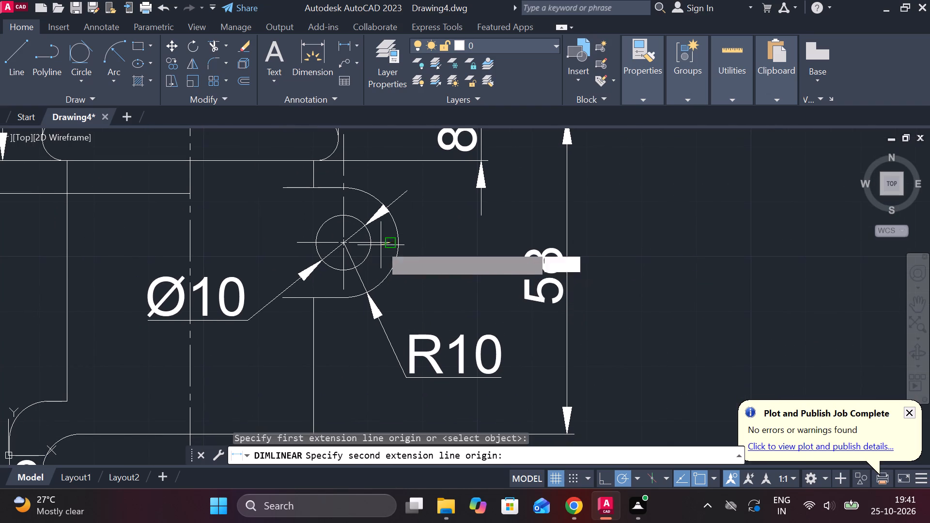
middle_drag(367, 385, 374, 298)
click(395, 343)
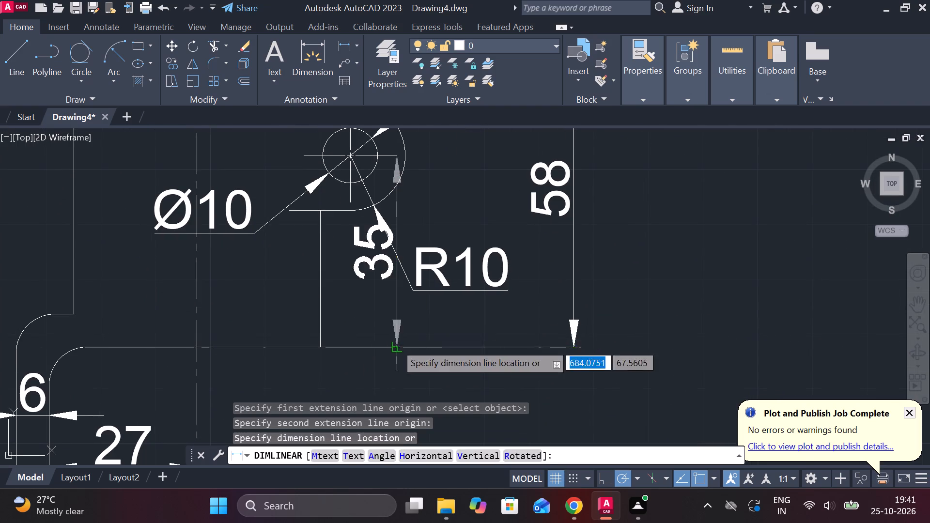
click(506, 315)
Move the lug's R10 radius dimension text clear of the overlapping 35 dimension.
click(458, 276)
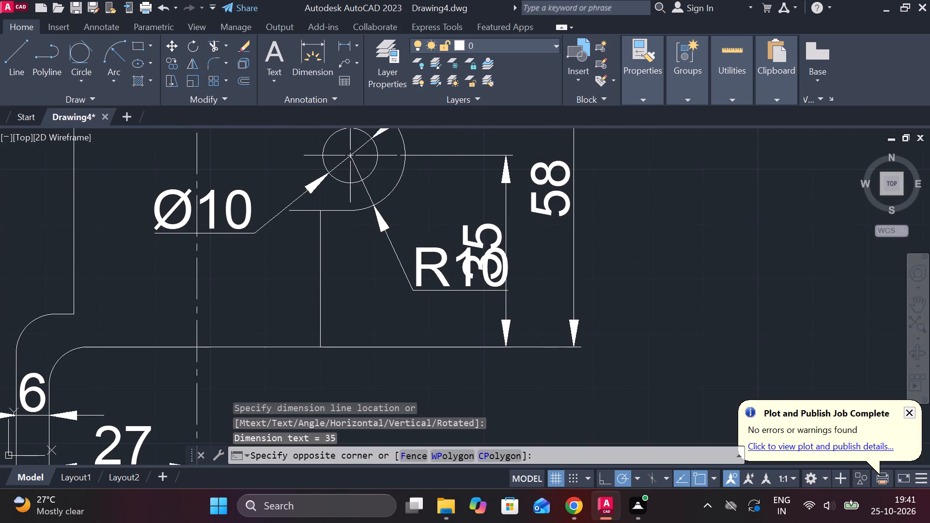
key(grave)
key(Escape)
click(426, 259)
key(Escape)
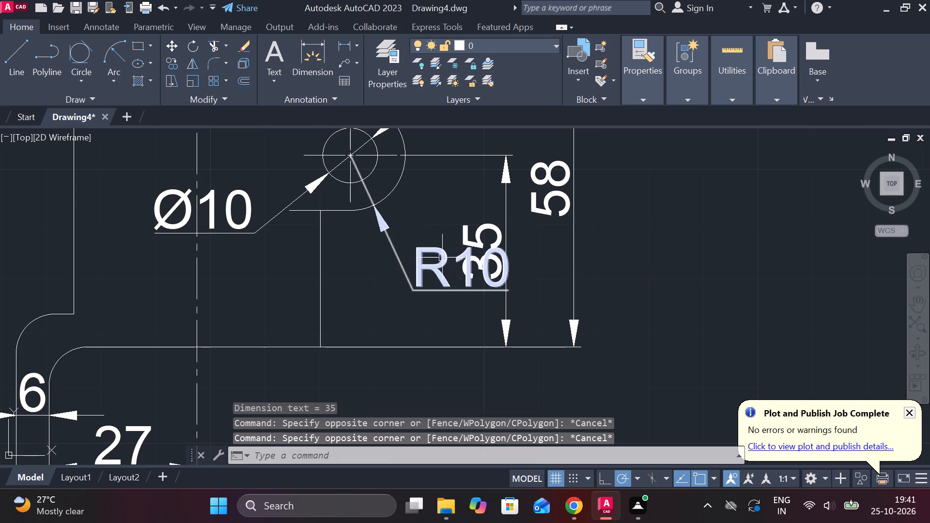
click(442, 255)
click(461, 269)
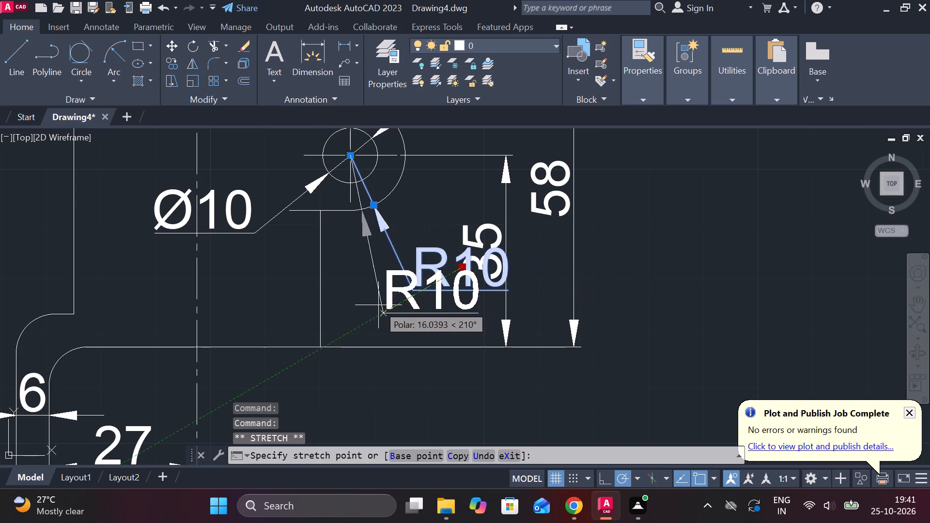
click(361, 309)
key(Escape)
Add a vertical linear dimension across both clamp lugs in the top view, outside the two 16 dimensions.
scroll(548, 304, down, 1)
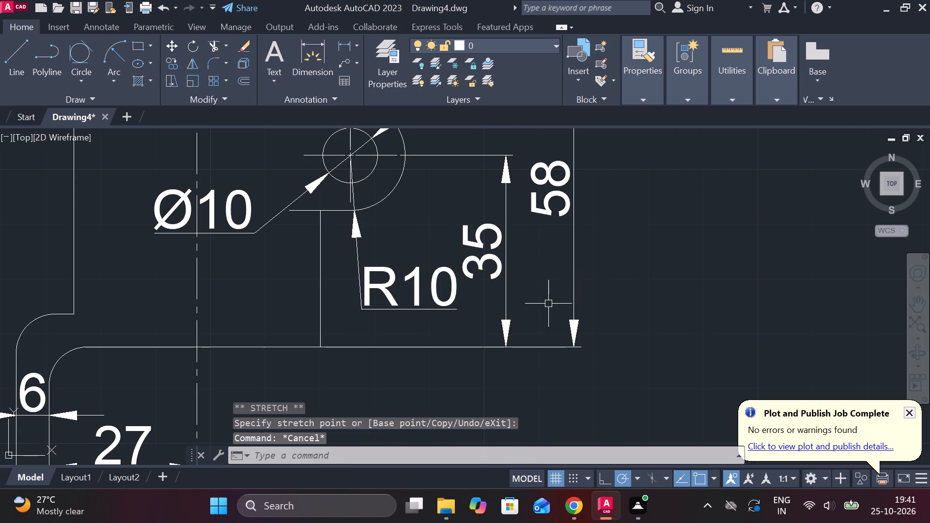
scroll(580, 290, down, 2)
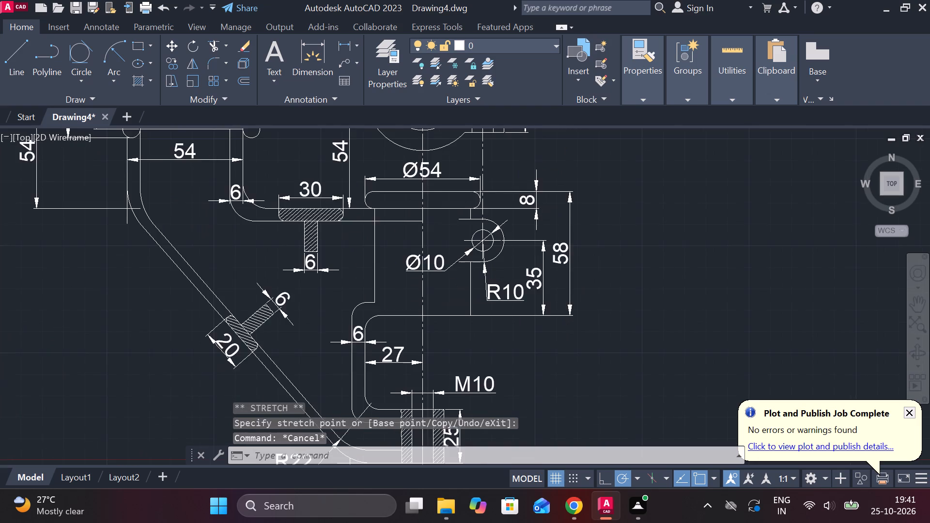
middle_drag(567, 293, 509, 300)
click(346, 44)
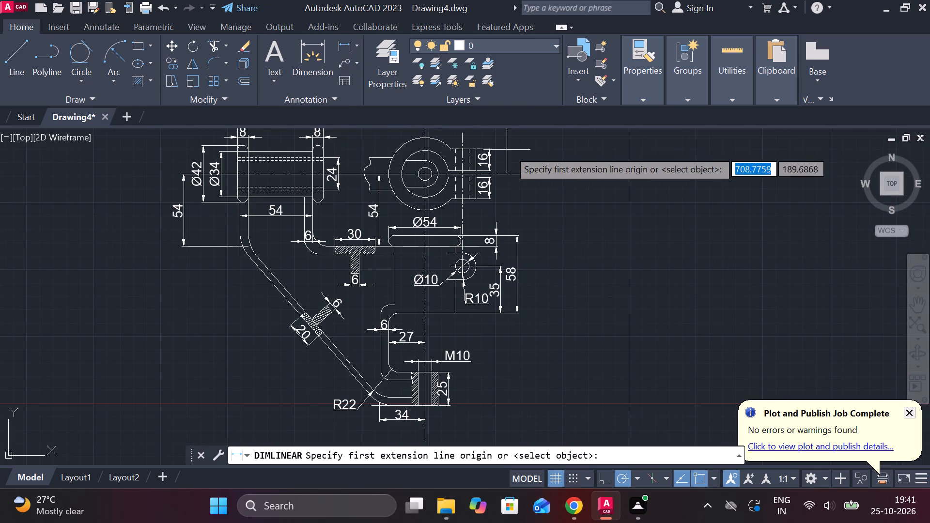
scroll(486, 135, up, 1)
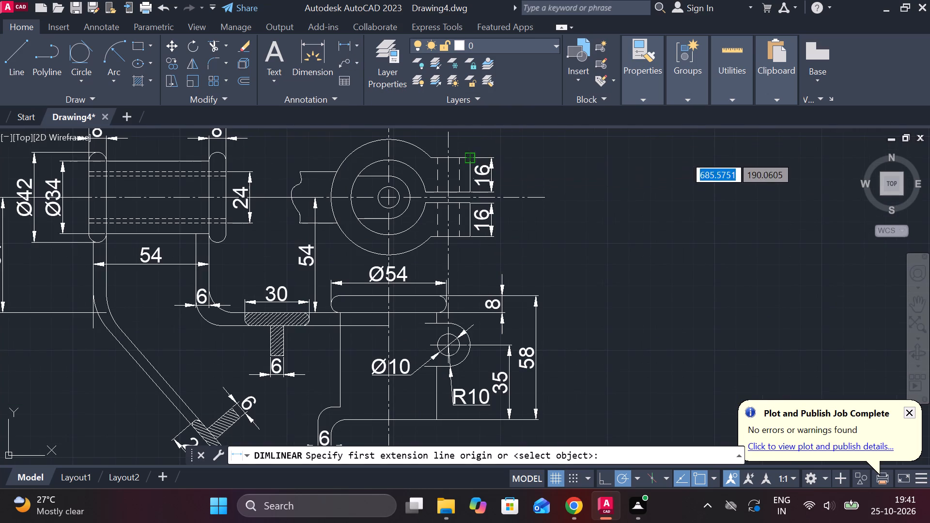
click(473, 155)
click(470, 239)
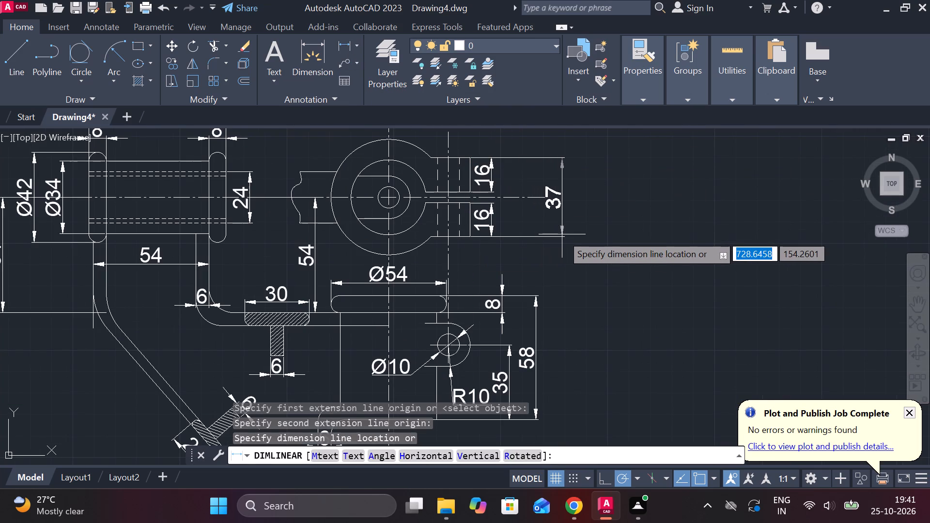
click(522, 235)
Add a vertical linear dimension from the clamp body's bottom edge to the lower boss's bottom edge, in line with the 58 dimension.
middle_drag(576, 266, 533, 215)
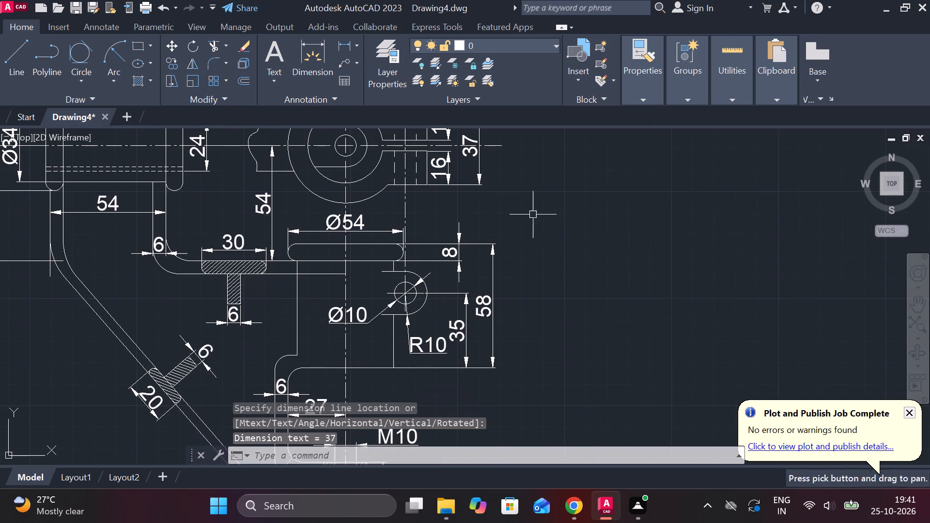
scroll(546, 239, down, 1)
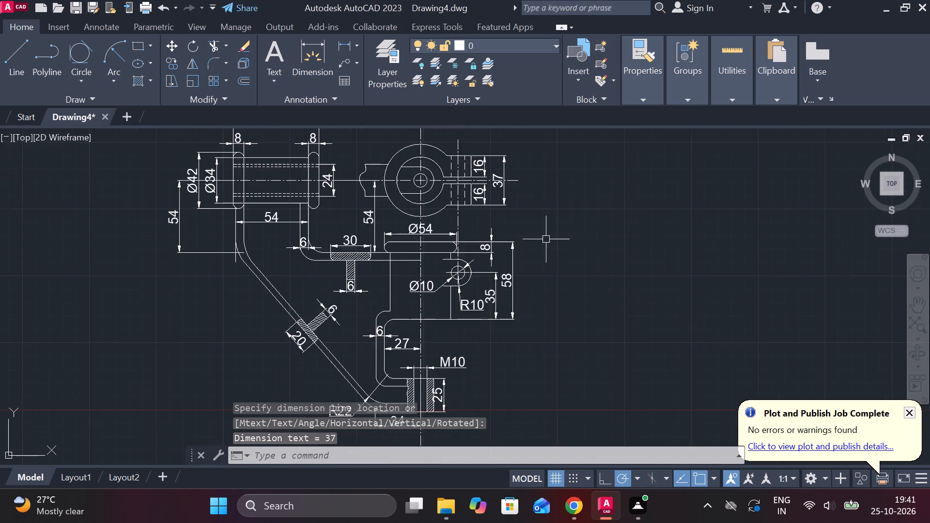
middle_drag(551, 310, 547, 222)
key(space)
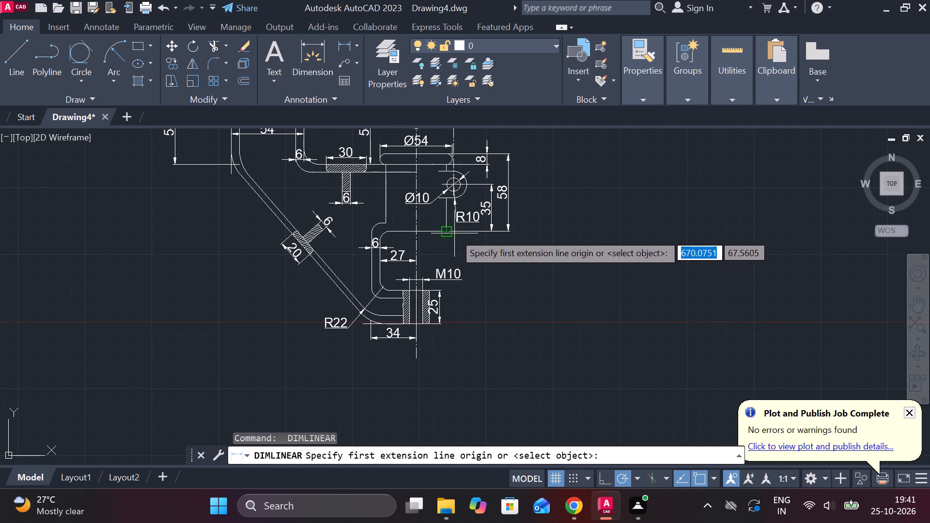
click(454, 233)
click(417, 324)
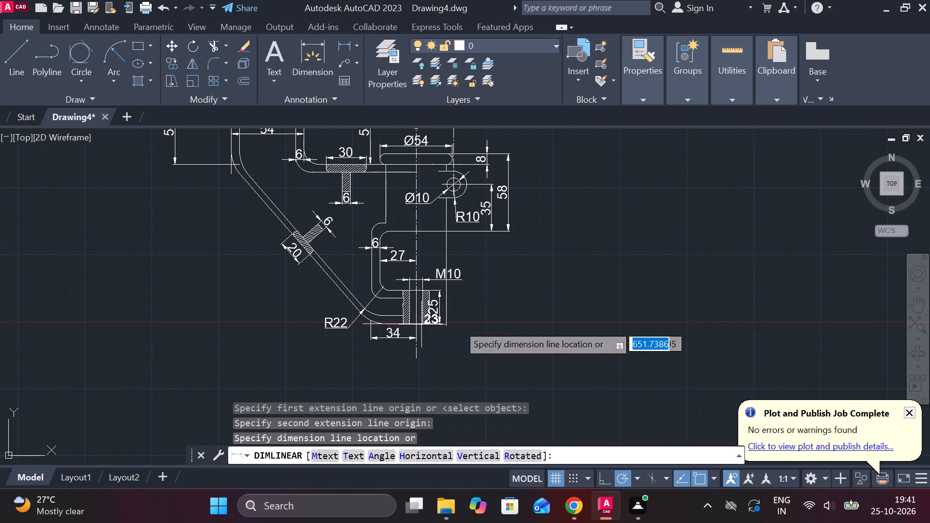
click(508, 238)
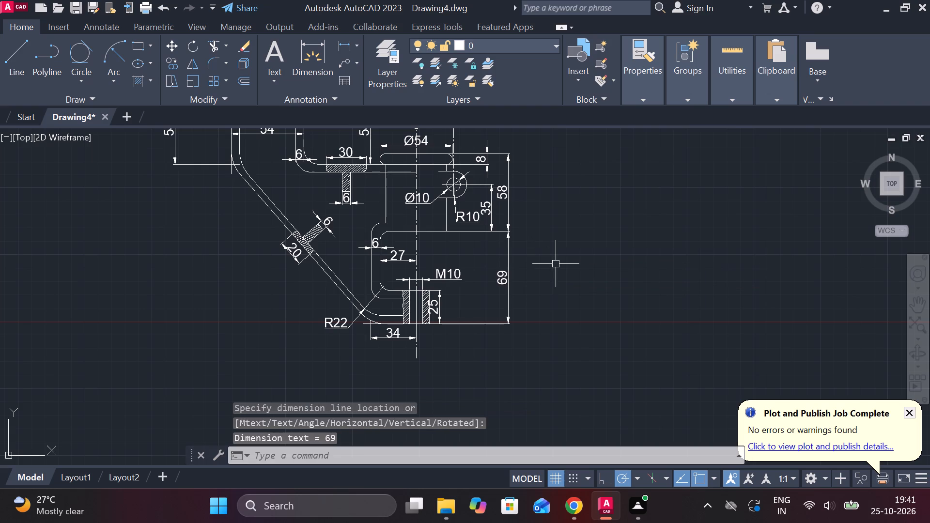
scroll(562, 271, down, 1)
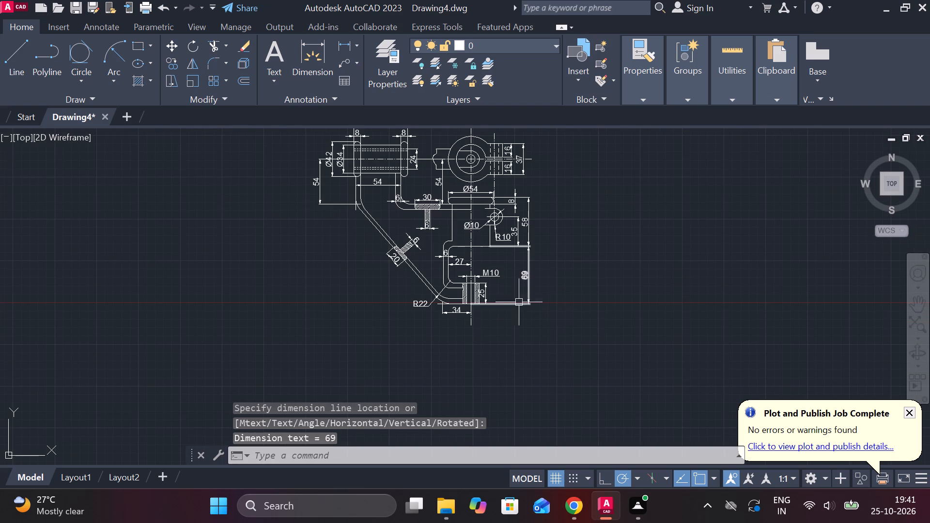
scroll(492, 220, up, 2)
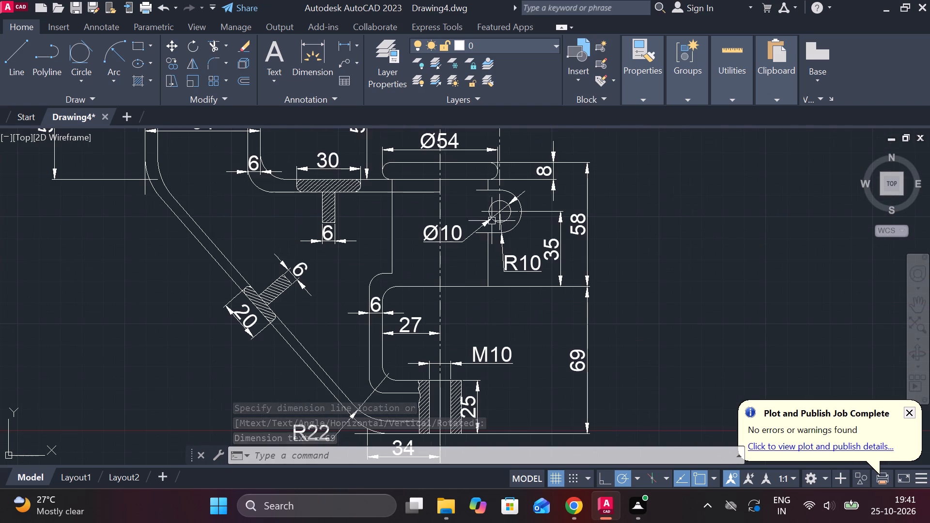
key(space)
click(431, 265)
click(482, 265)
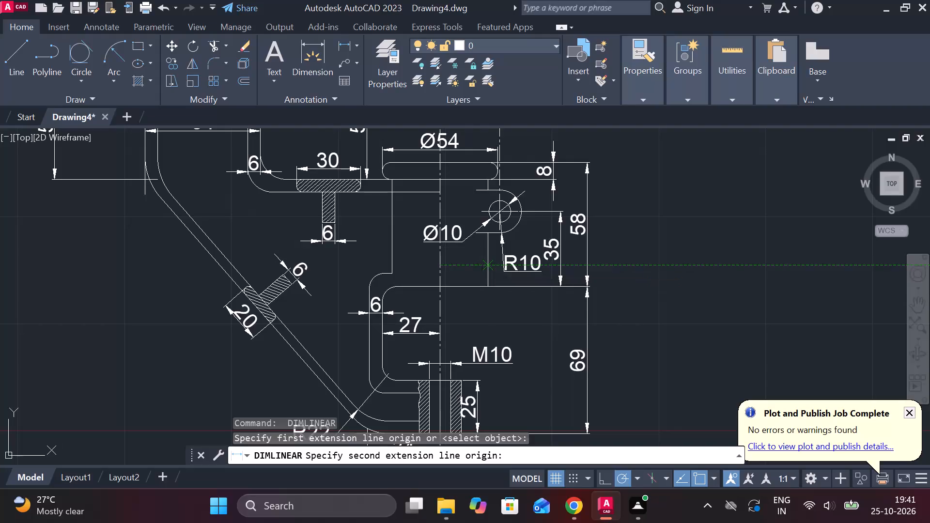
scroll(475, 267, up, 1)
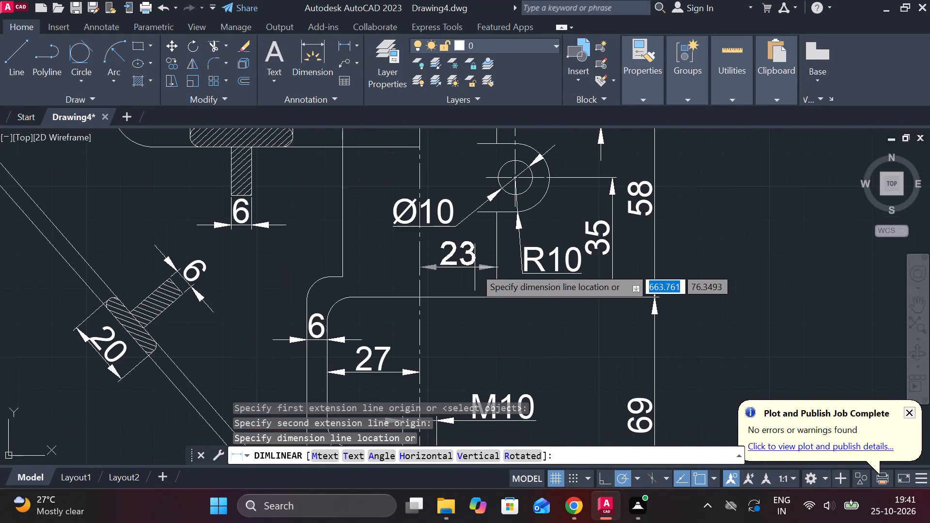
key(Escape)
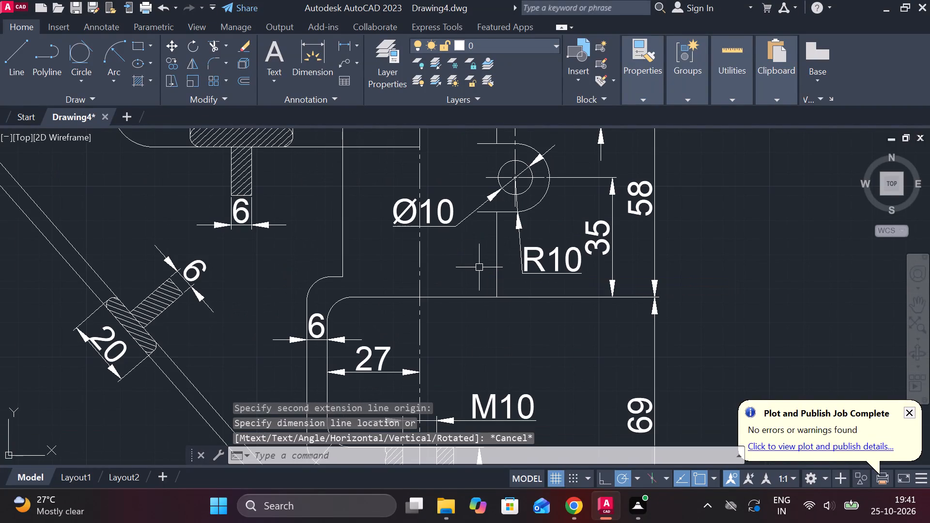
Add a horizontal linear dimension across the clamp body's full width, just below its bottom edge.
key(space)
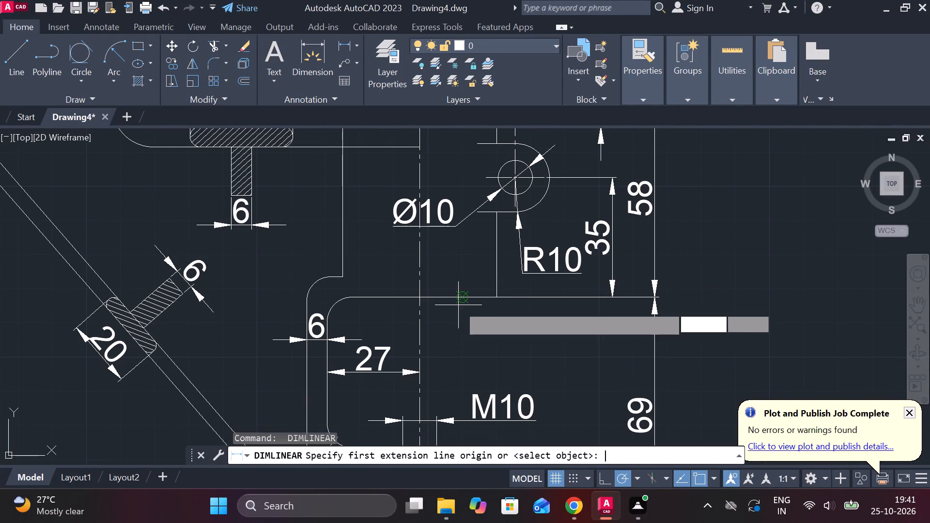
scroll(450, 310, down, 1)
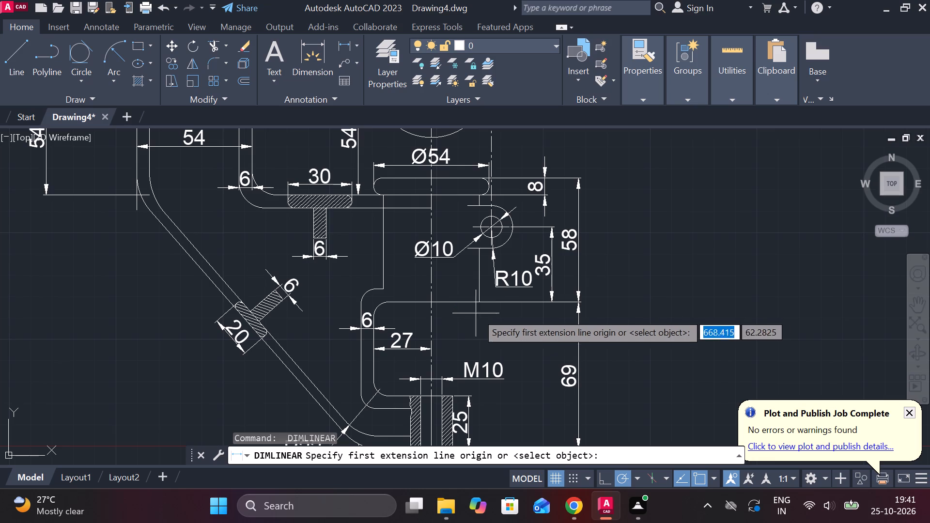
click(483, 304)
click(385, 274)
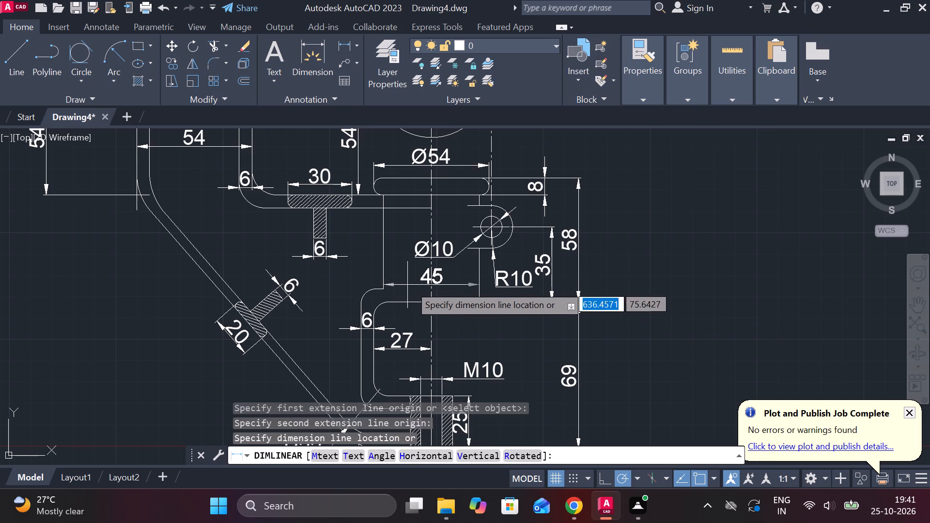
scroll(426, 325, up, 1)
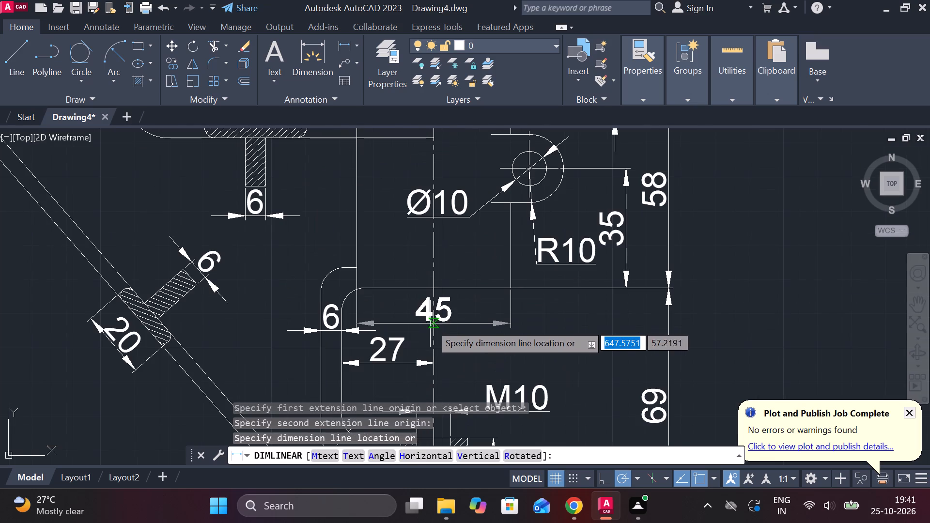
click(433, 318)
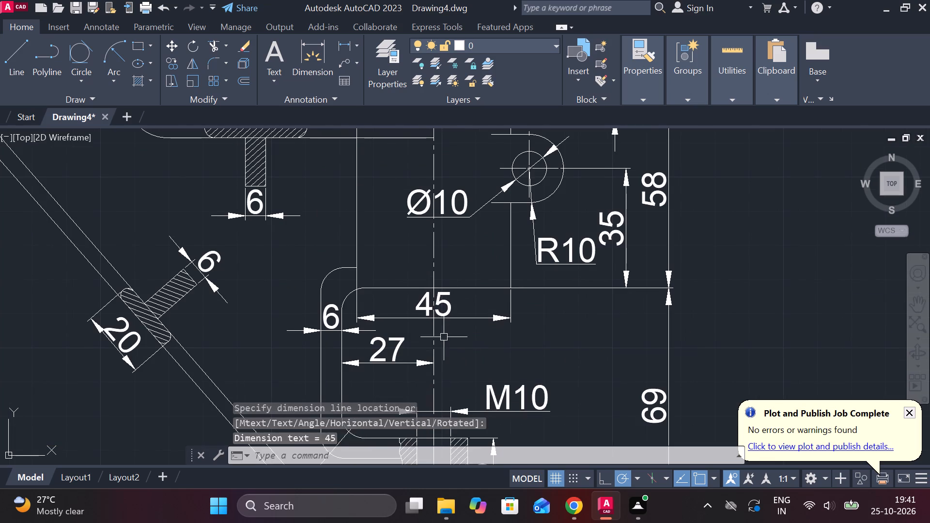
Move the 27 dimension between the arm and the centre line down to just above the M10 dimension.
middle_drag(445, 337, 450, 316)
key(Escape)
click(402, 328)
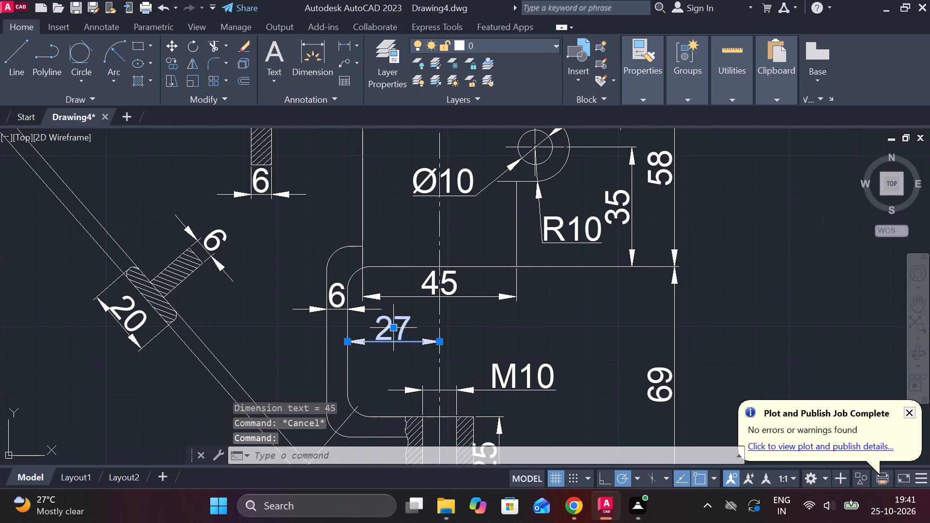
click(393, 326)
click(394, 366)
key(Escape)
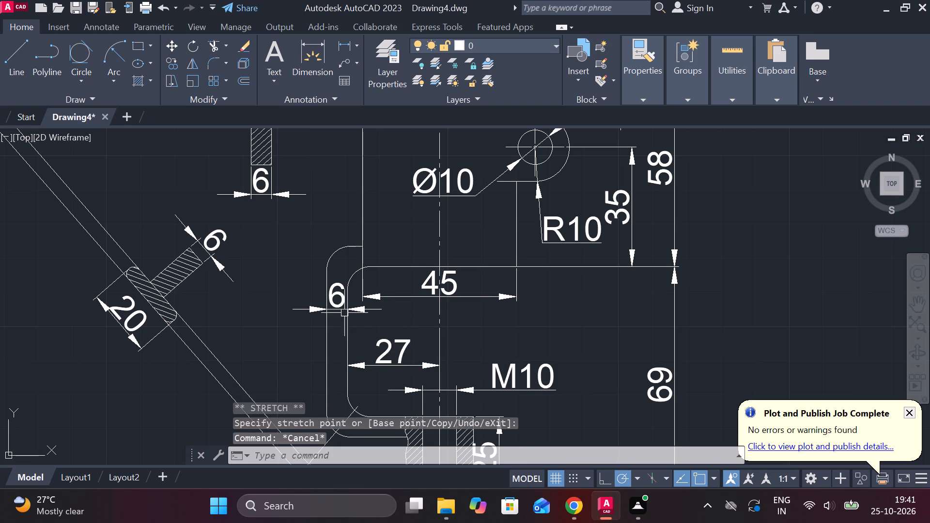
Move the connecting arm's 6 thickness dimension down along the arm, just above the level of the 27 dimension.
click(340, 308)
click(338, 299)
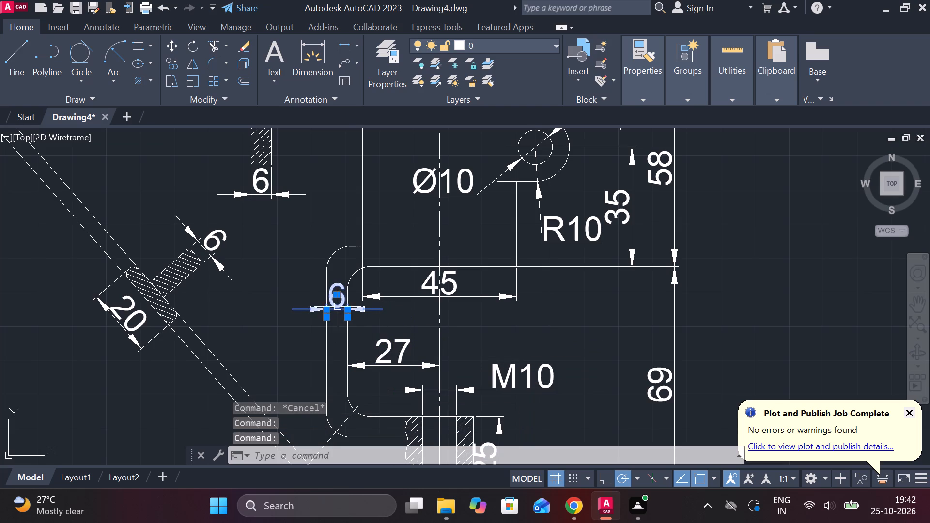
click(337, 295)
click(336, 338)
key(Escape)
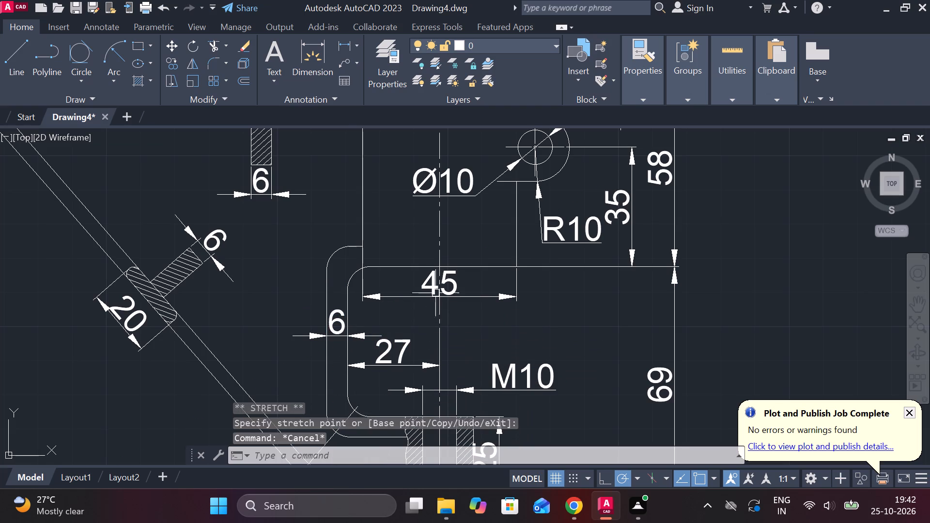
Move the 45 dimension slightly lower, clear of the clamp body's bottom edge.
click(435, 285)
click(438, 284)
click(438, 313)
key(Escape)
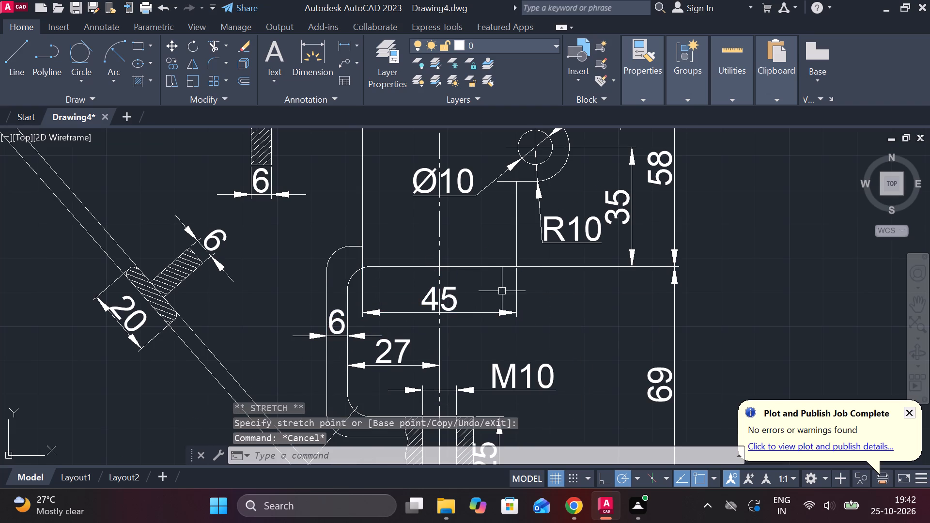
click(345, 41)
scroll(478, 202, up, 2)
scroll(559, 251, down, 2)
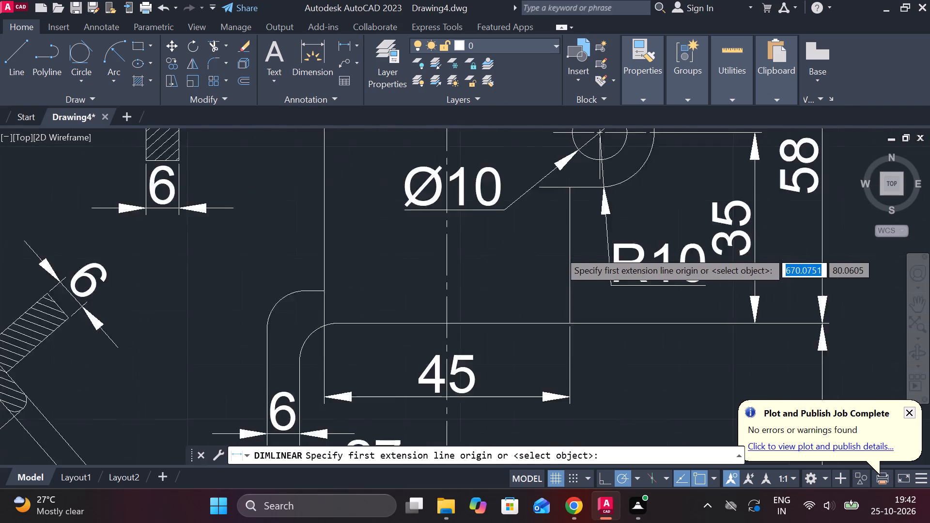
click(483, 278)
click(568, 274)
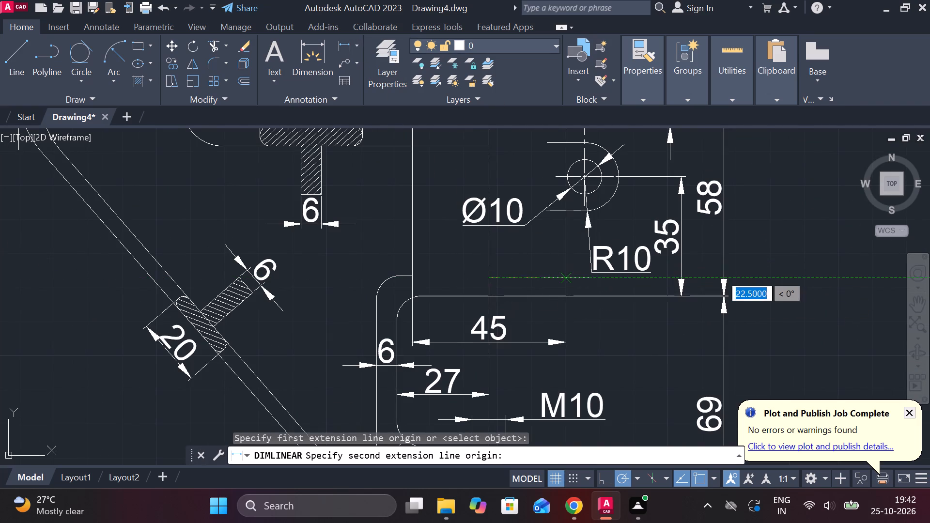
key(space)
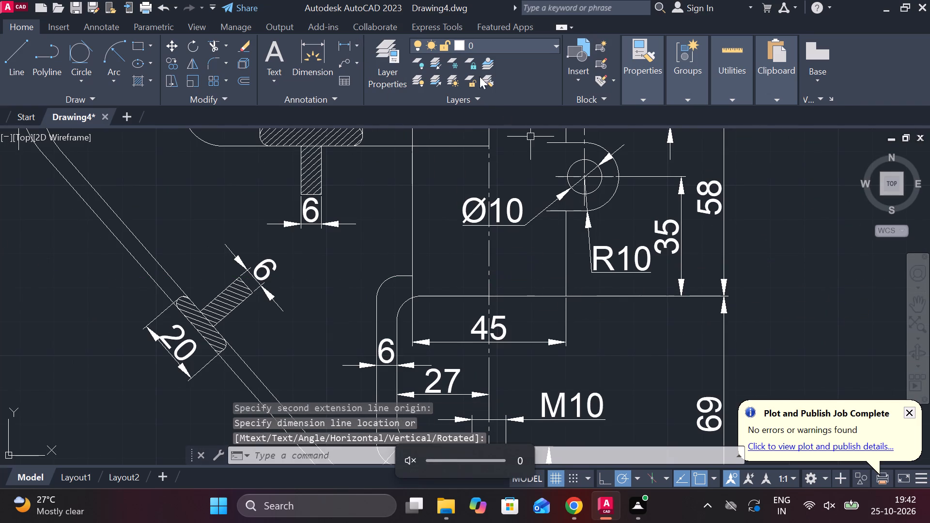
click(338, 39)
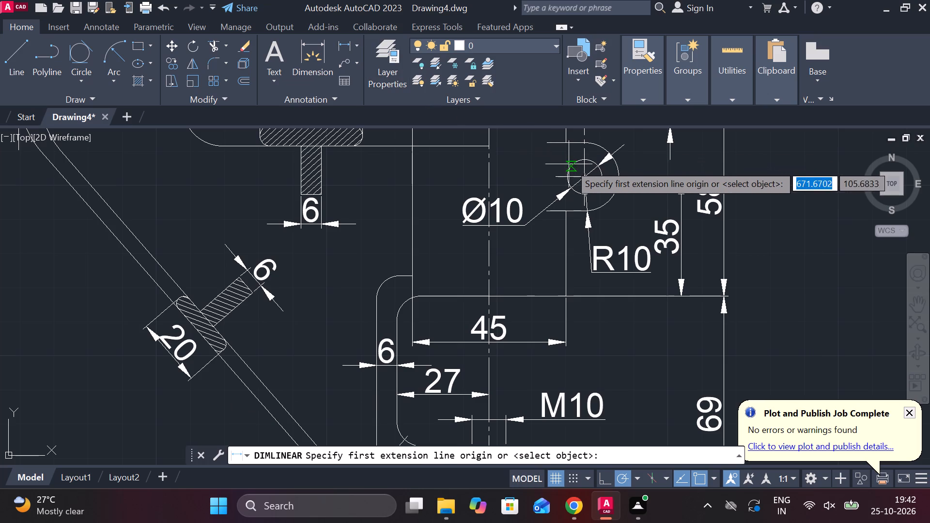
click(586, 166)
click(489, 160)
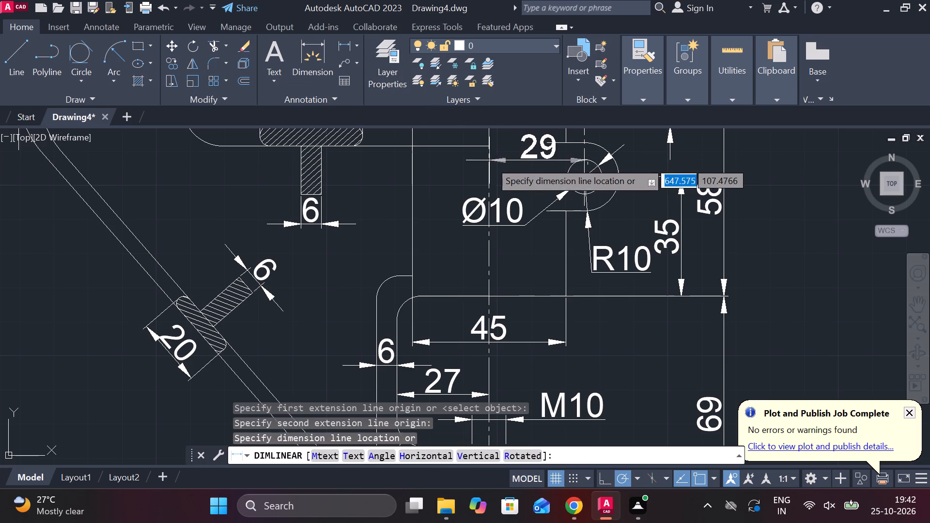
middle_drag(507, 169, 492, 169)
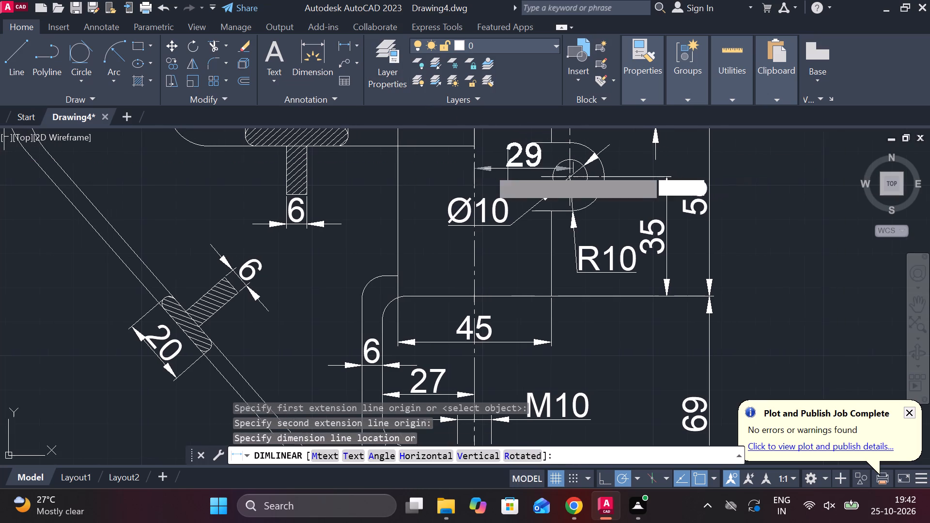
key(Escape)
Add a horizontal linear dimension from the clamp's centre line to the lug hole's centre line, placed between the Ø10 label and the body's bottom edge.
click(347, 48)
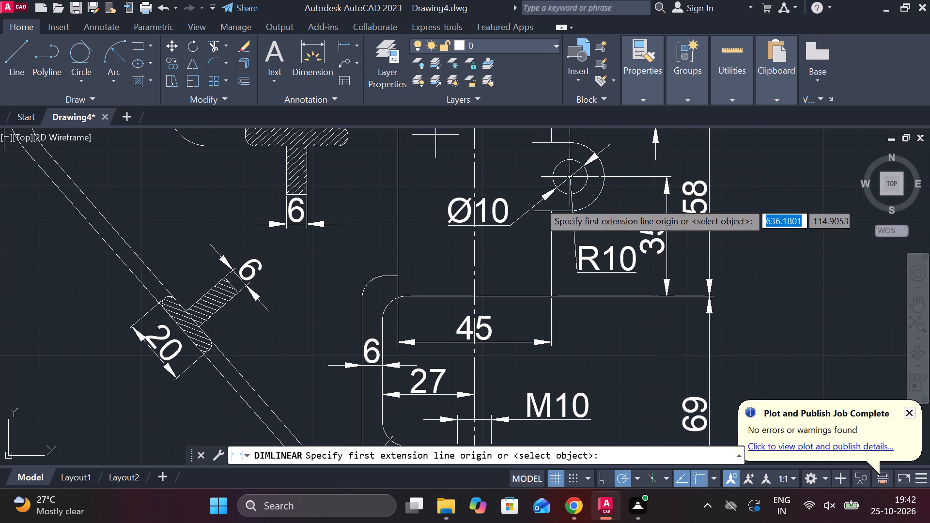
scroll(546, 228, up, 2)
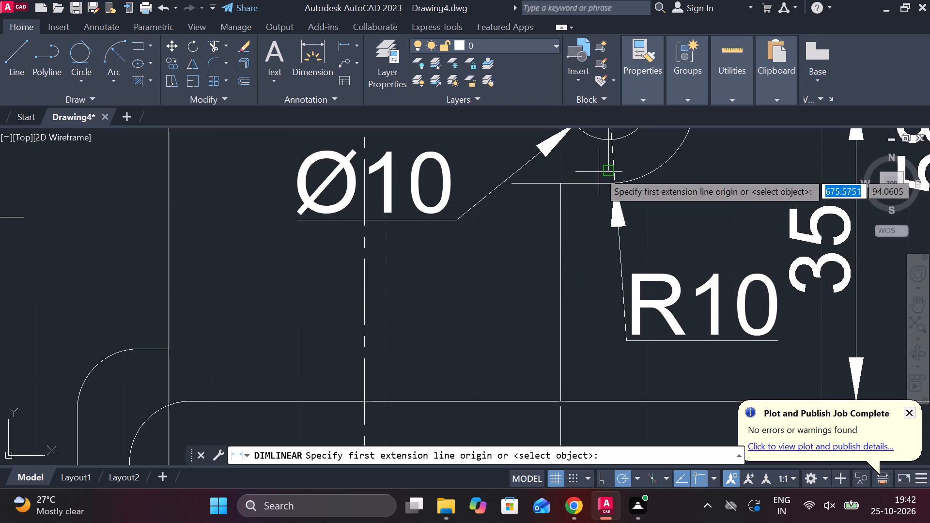
click(599, 172)
click(361, 257)
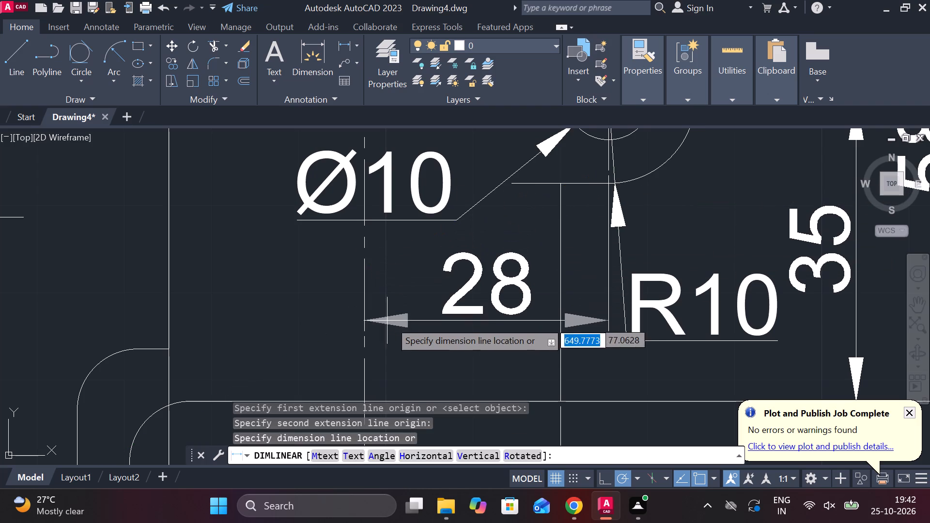
middle_drag(414, 328, 415, 284)
scroll(415, 283, down, 1)
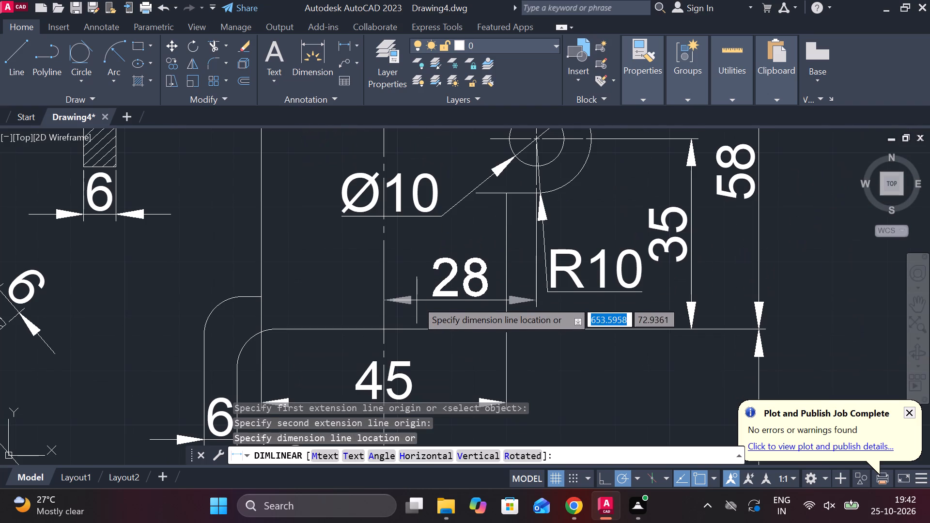
click(417, 300)
scroll(483, 321, down, 1)
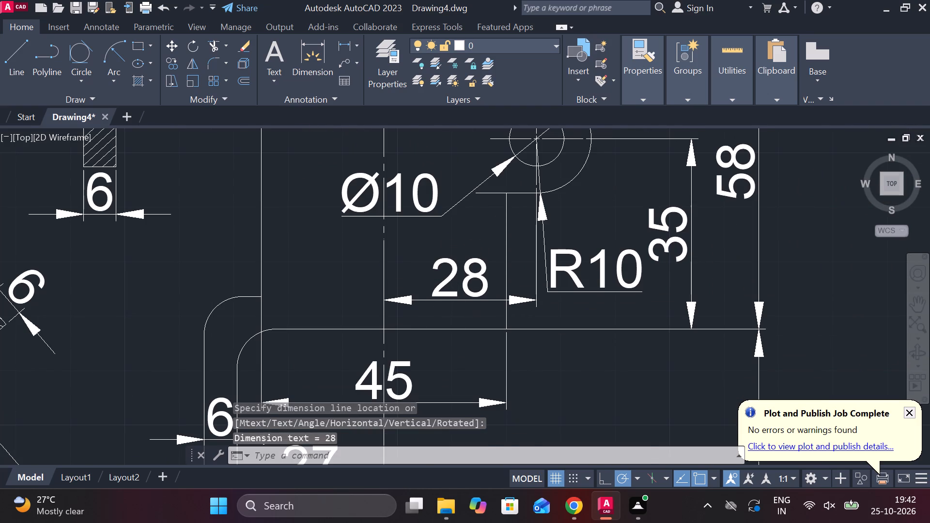
scroll(676, 325, down, 2)
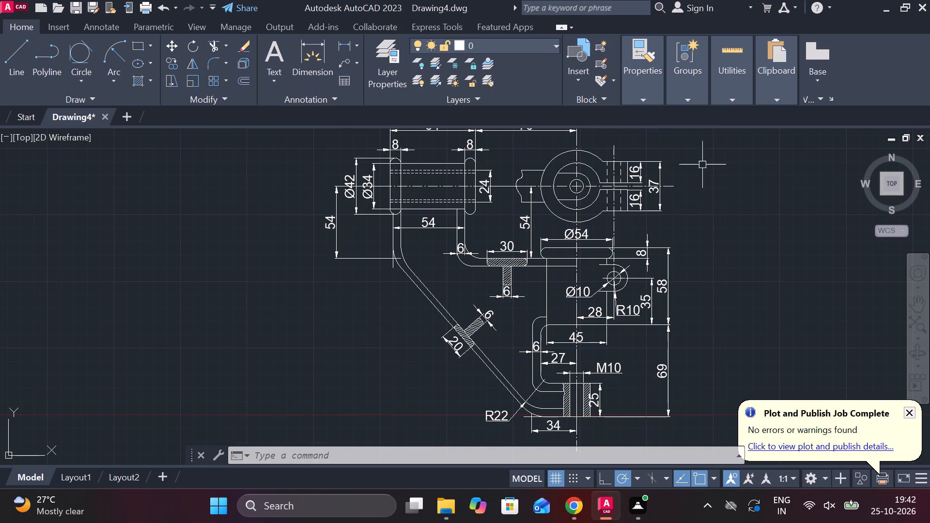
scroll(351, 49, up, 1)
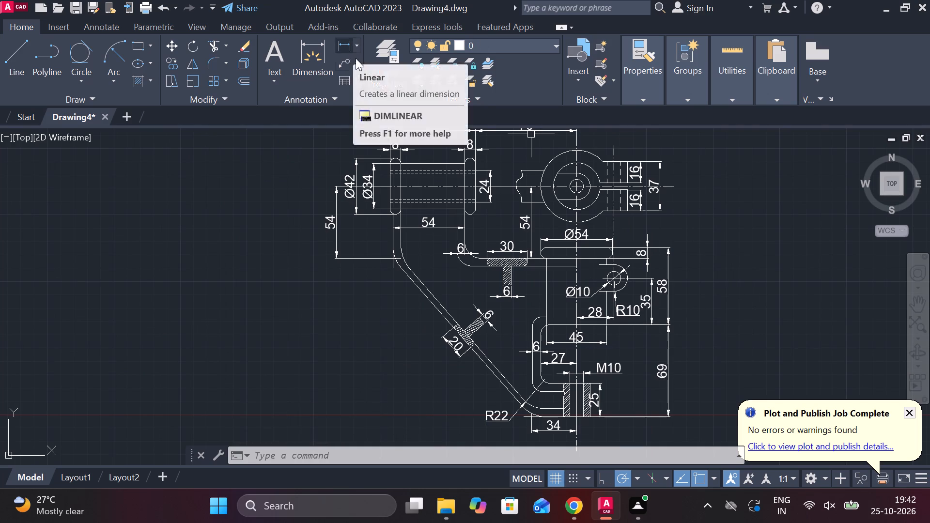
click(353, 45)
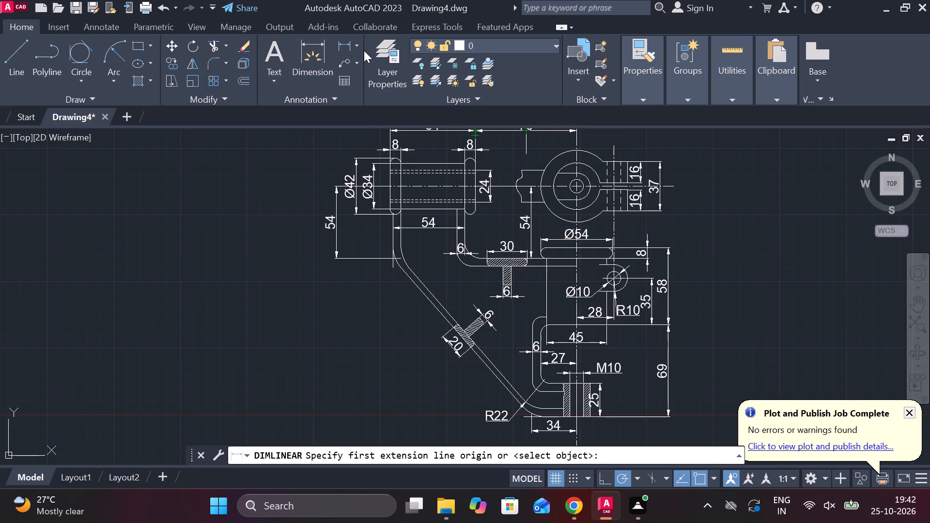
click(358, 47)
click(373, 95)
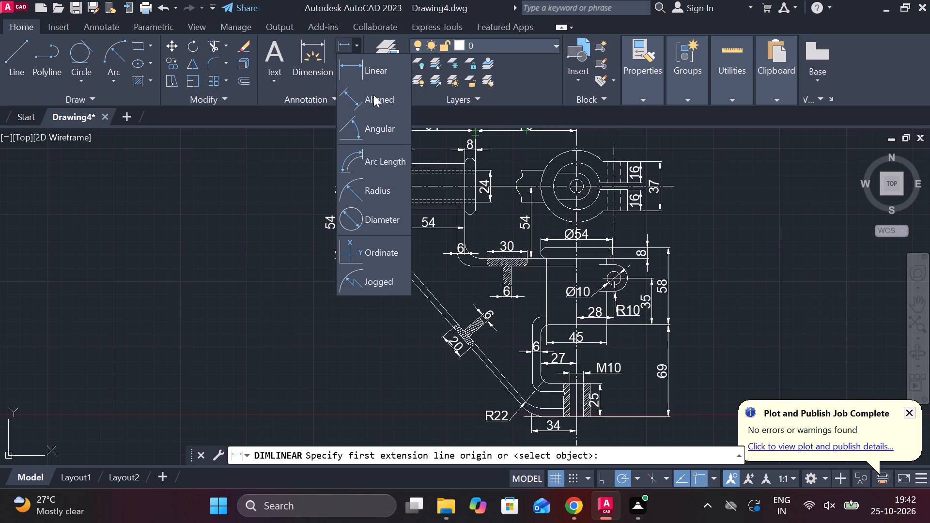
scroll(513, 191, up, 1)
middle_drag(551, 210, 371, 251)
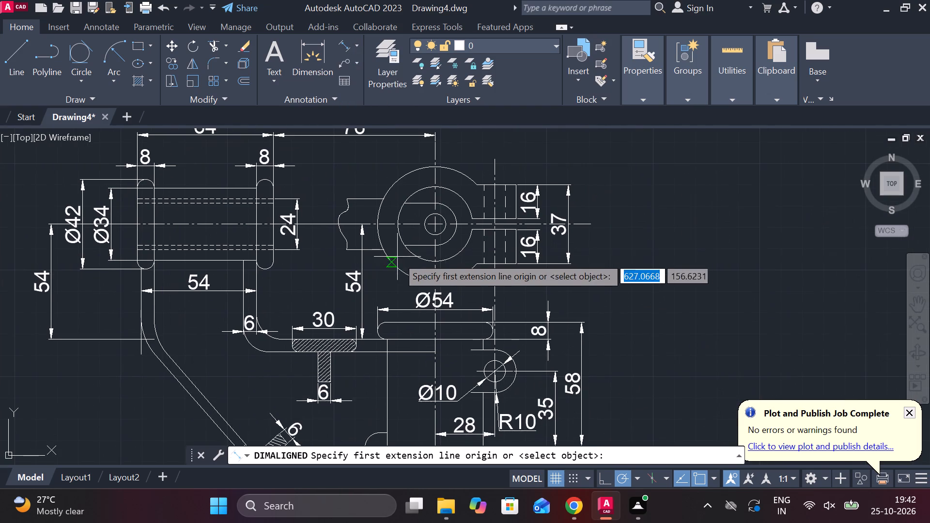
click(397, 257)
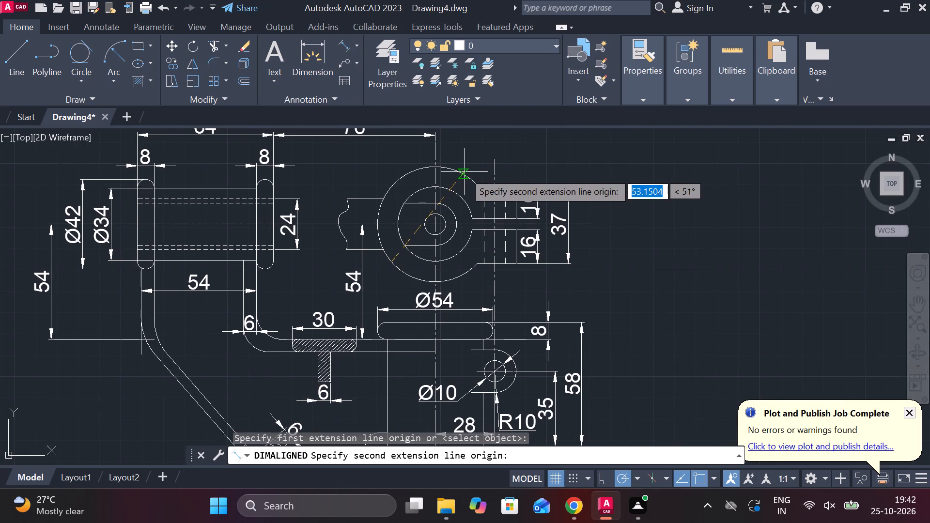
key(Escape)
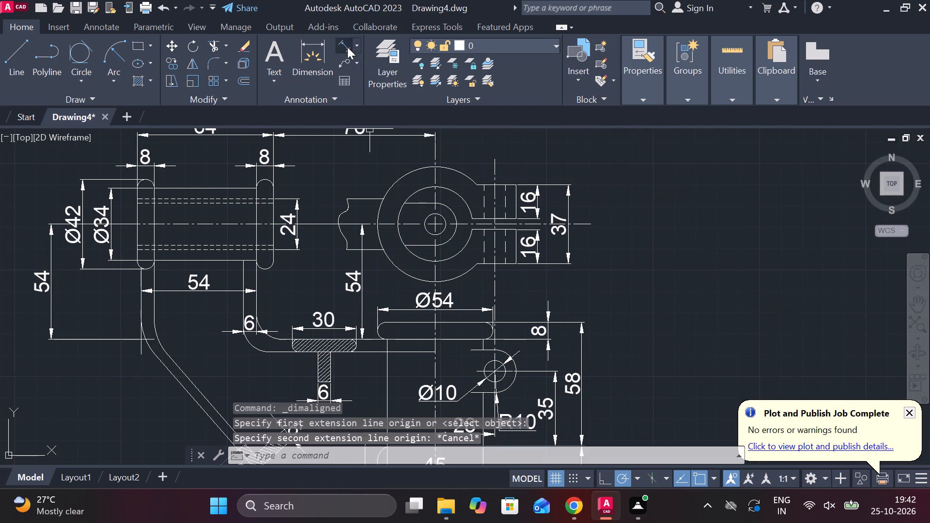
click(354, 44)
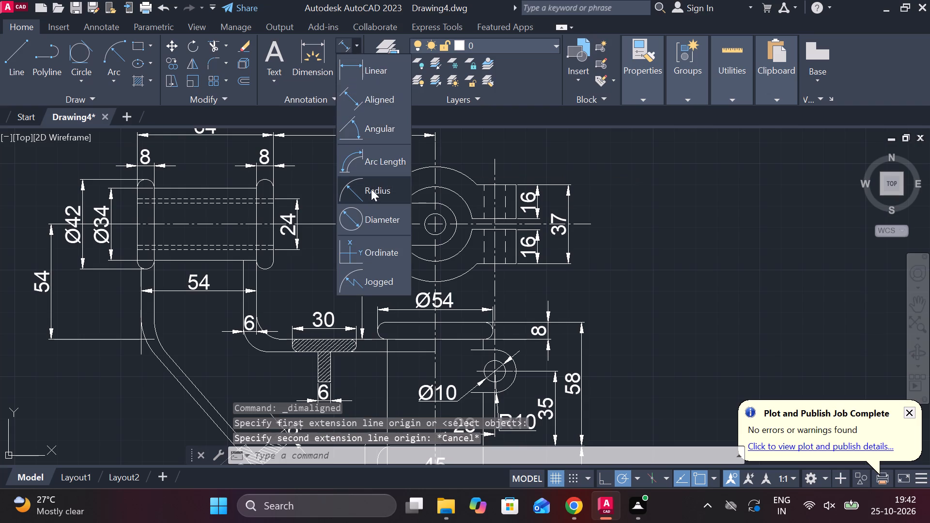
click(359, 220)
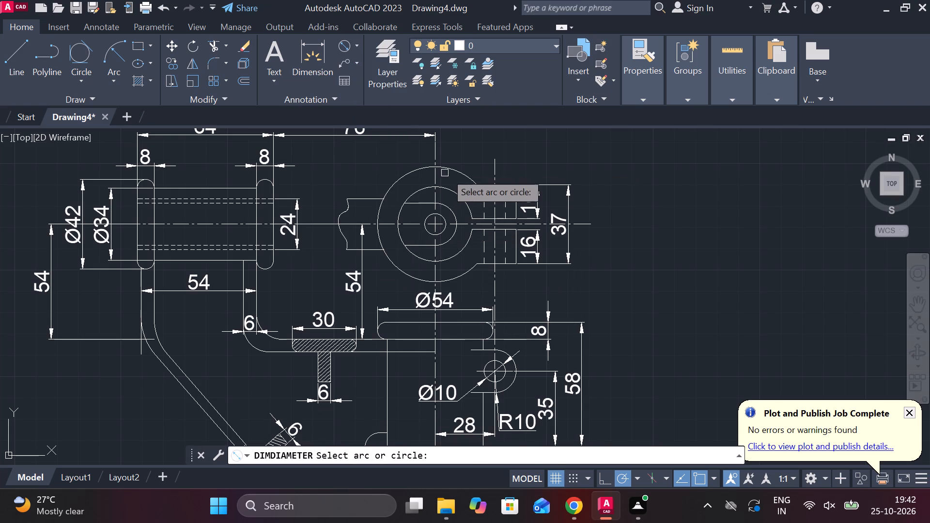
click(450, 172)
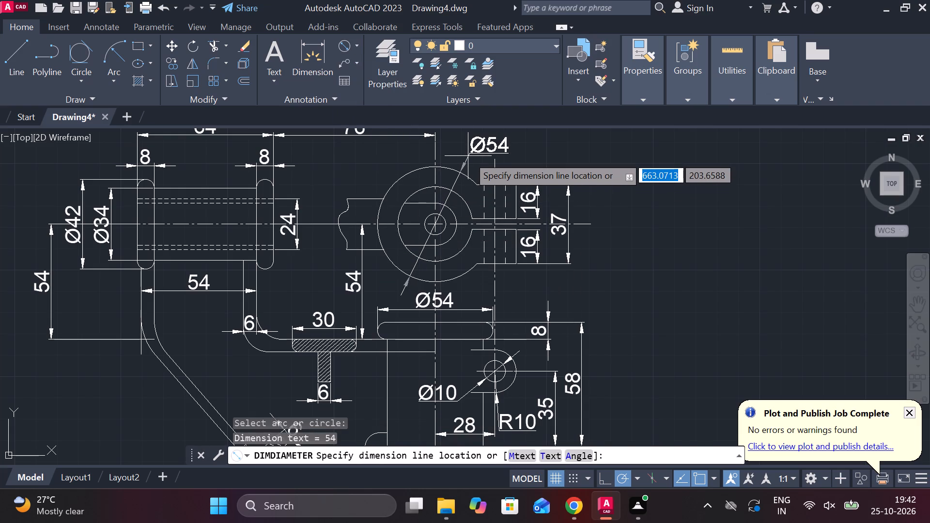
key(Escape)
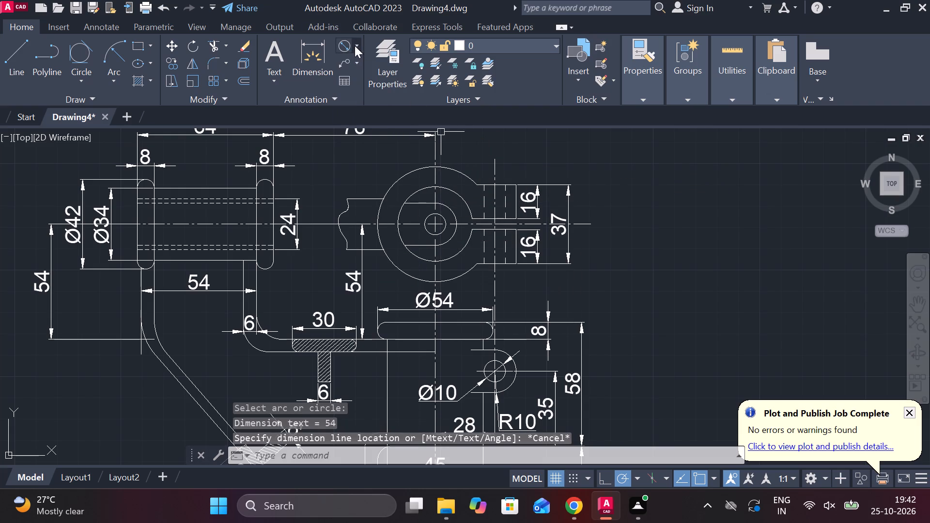
Add a diameter dimension to the circle just inside the clamp's outer ring, with its text outside the ring at upper left.
click(348, 44)
click(421, 188)
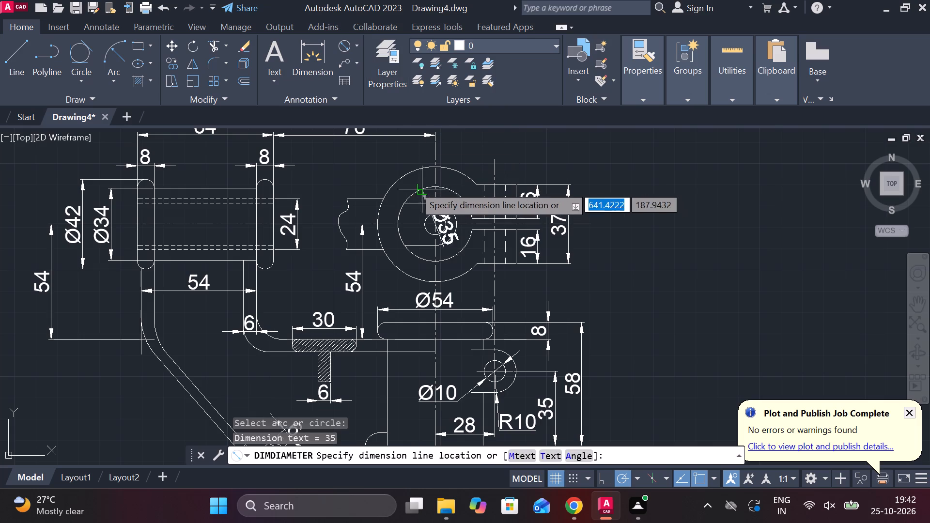
click(387, 169)
key(v)
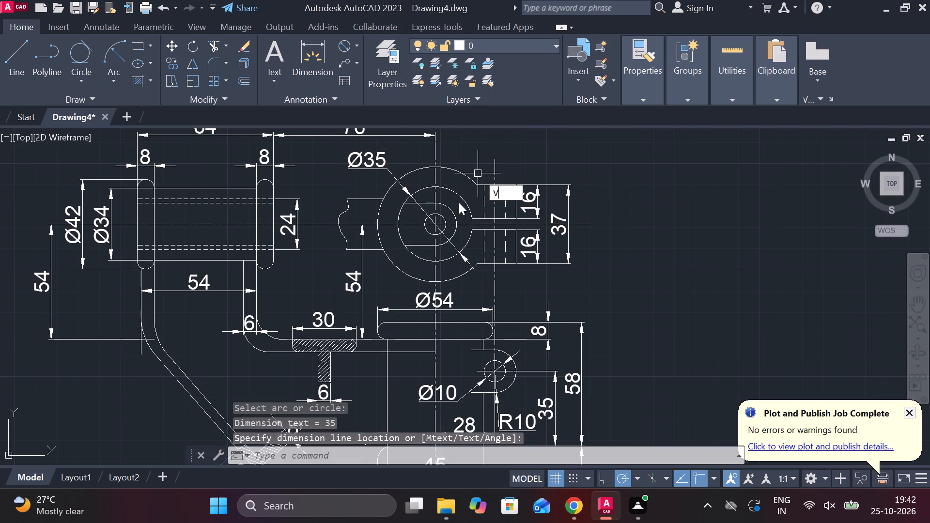
key(Escape)
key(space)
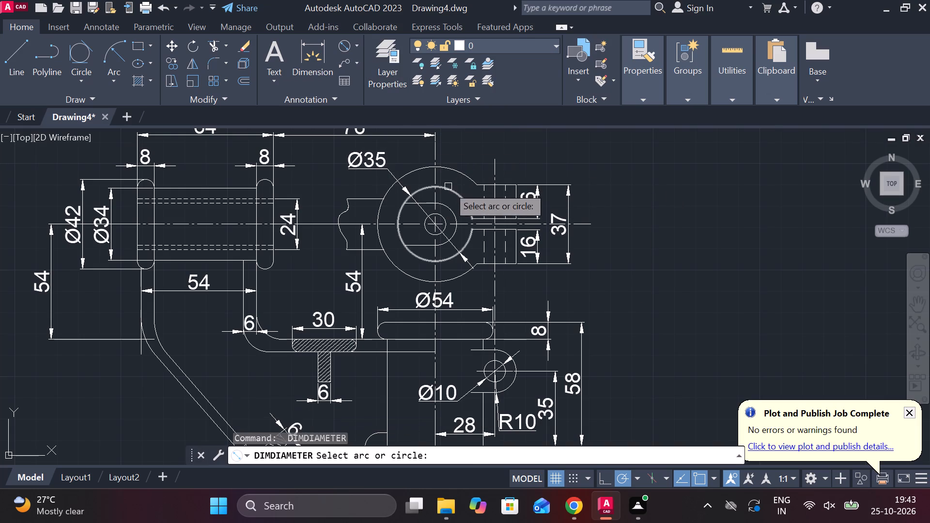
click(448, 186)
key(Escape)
Add a diameter dimension to the arc around the small central circle, with its text above the clamp ring at upper right.
key(space)
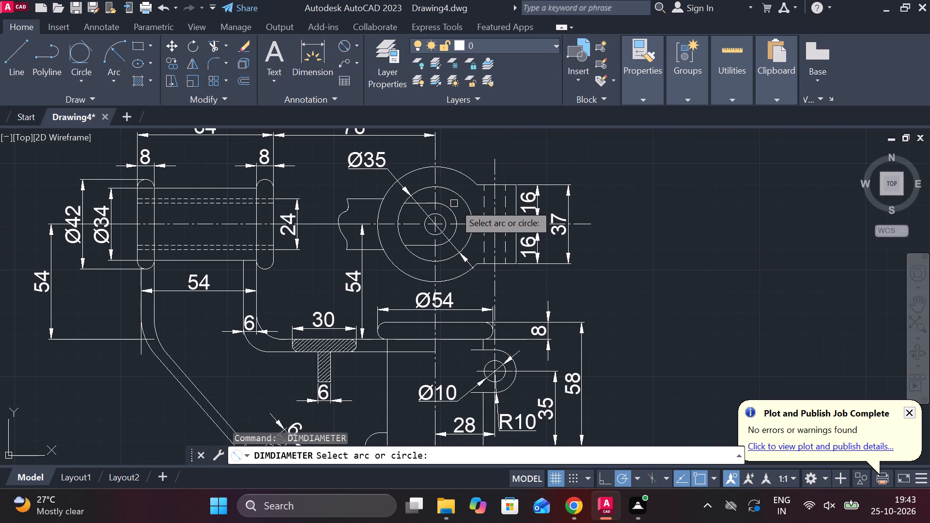
click(453, 206)
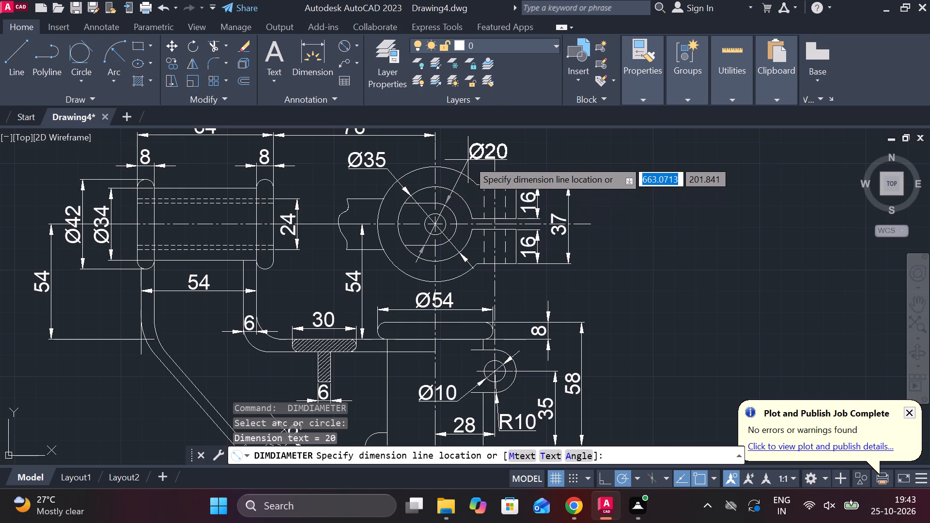
click(468, 158)
scroll(583, 243, down, 1)
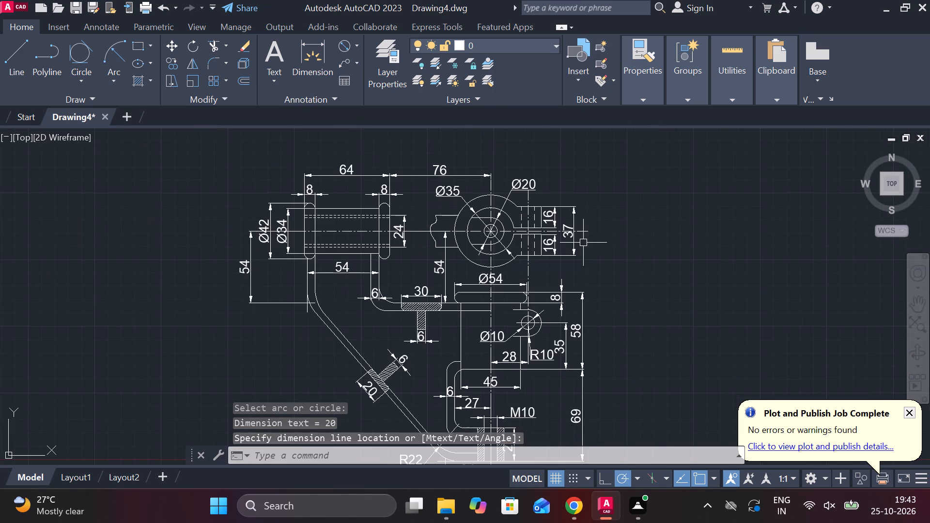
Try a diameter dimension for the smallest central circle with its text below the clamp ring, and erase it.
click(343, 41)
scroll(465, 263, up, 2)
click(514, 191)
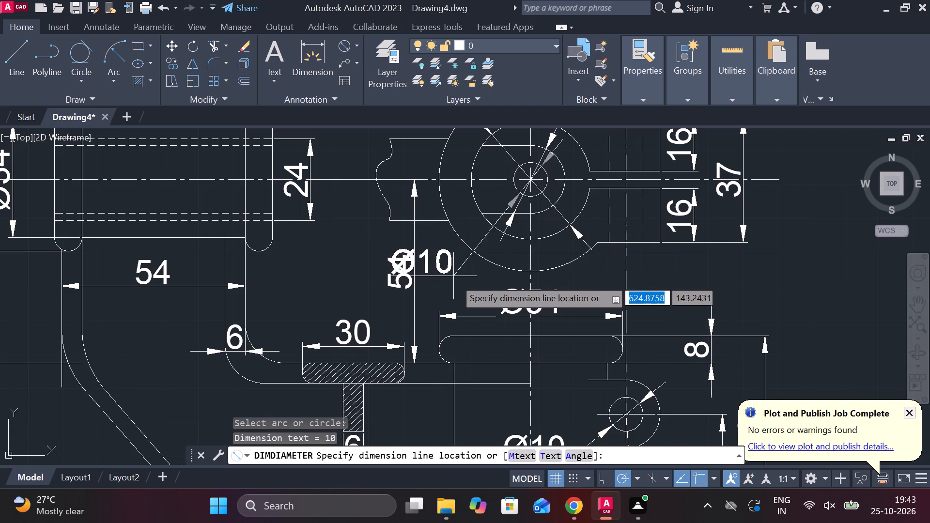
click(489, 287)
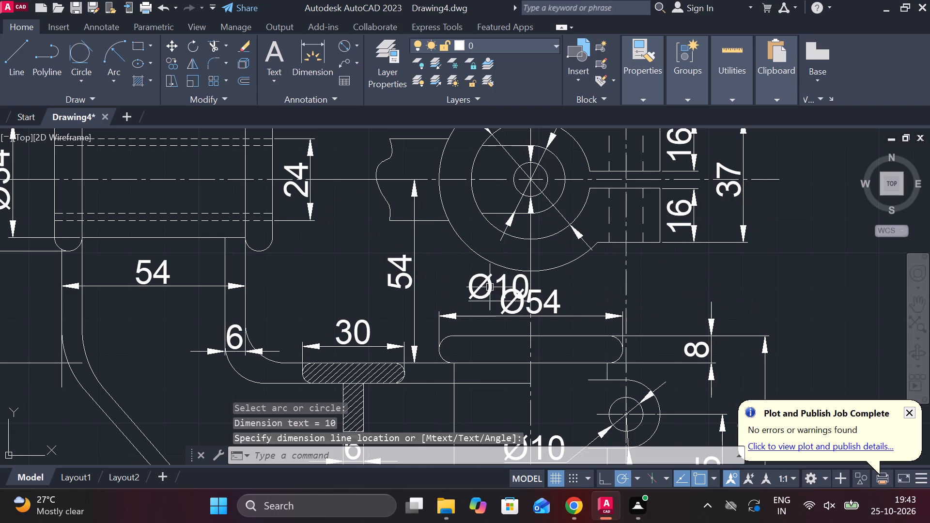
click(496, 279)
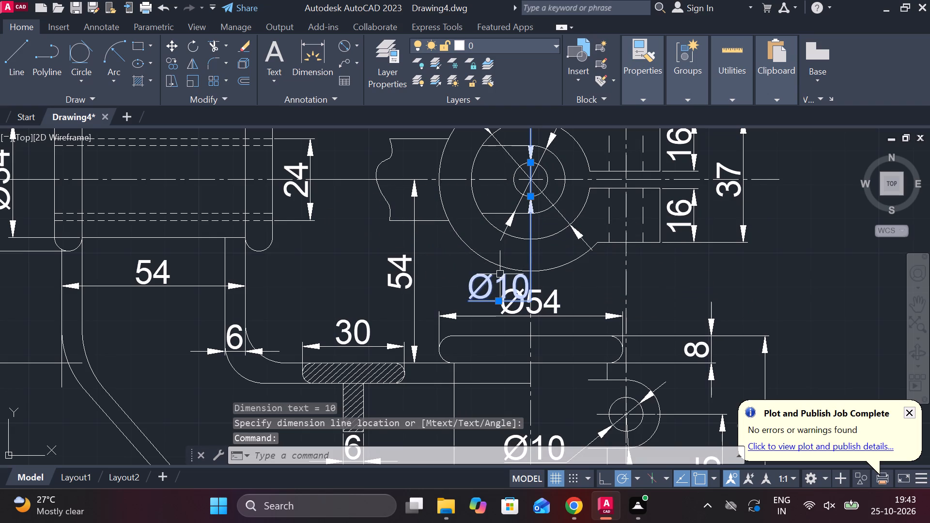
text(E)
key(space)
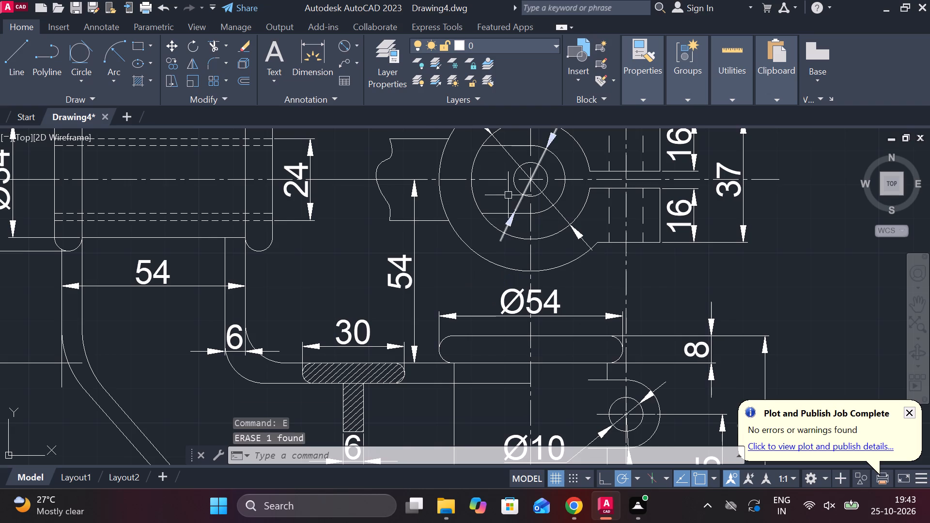
Add a diameter dimension to the smallest central circle, placing its text outside the clamp ring just below the Ø35 label.
click(354, 44)
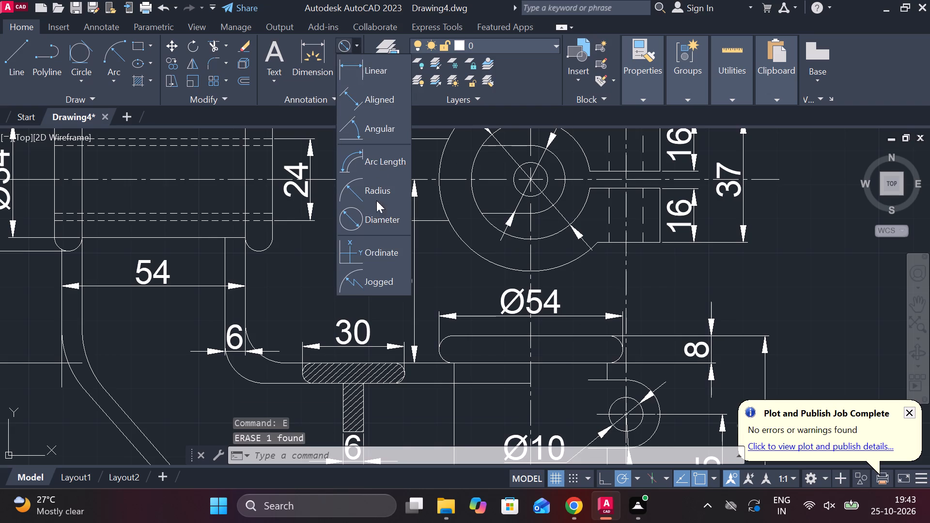
click(377, 218)
scroll(493, 200, up, 2)
click(550, 172)
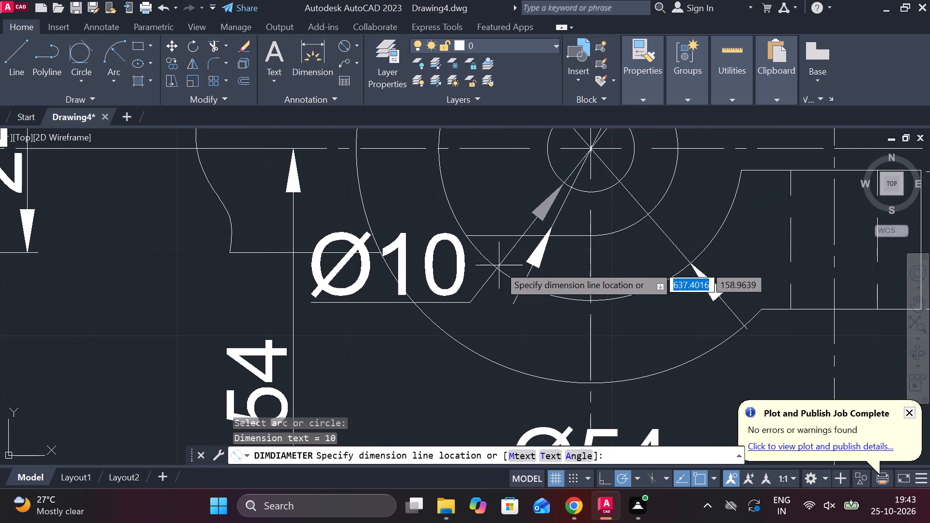
scroll(469, 321, down, 2)
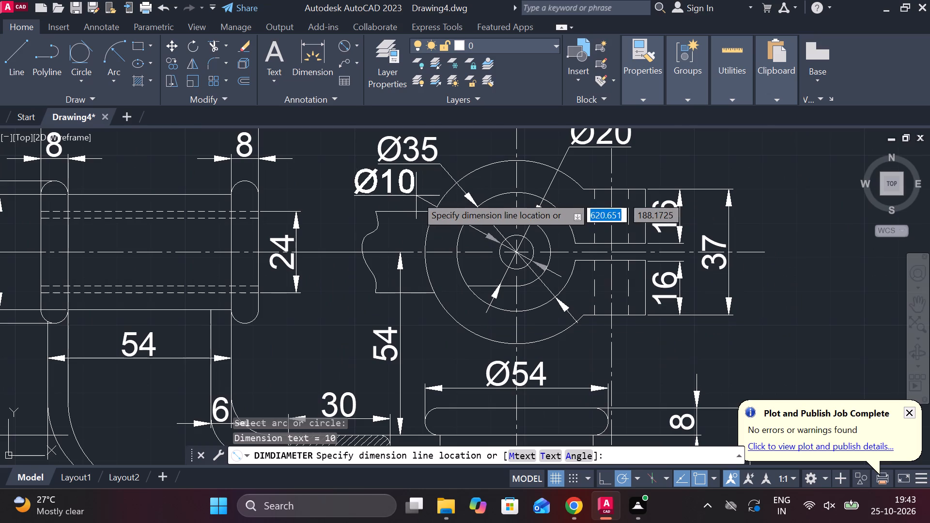
click(414, 196)
Move the Ø35 dimension text slightly right and up, clear of the Ø10 label.
click(422, 158)
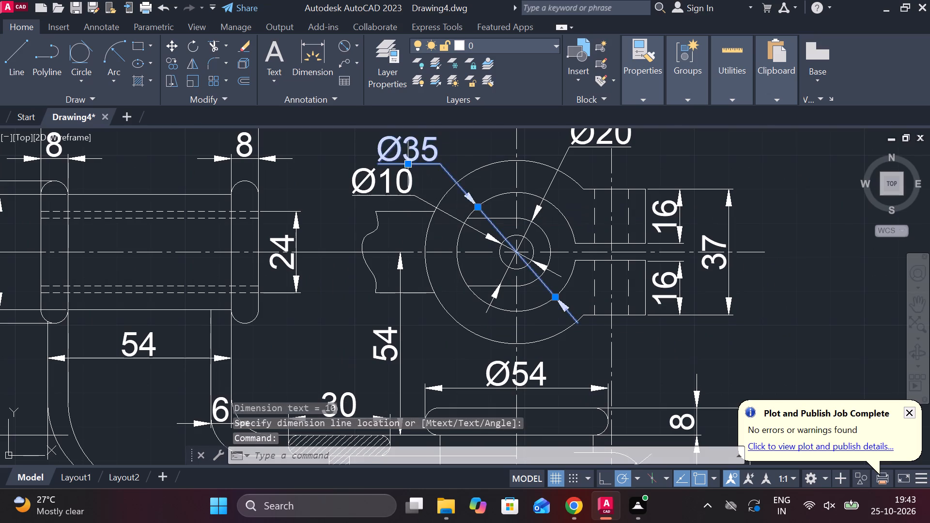
click(406, 161)
middle_drag(421, 150, 402, 185)
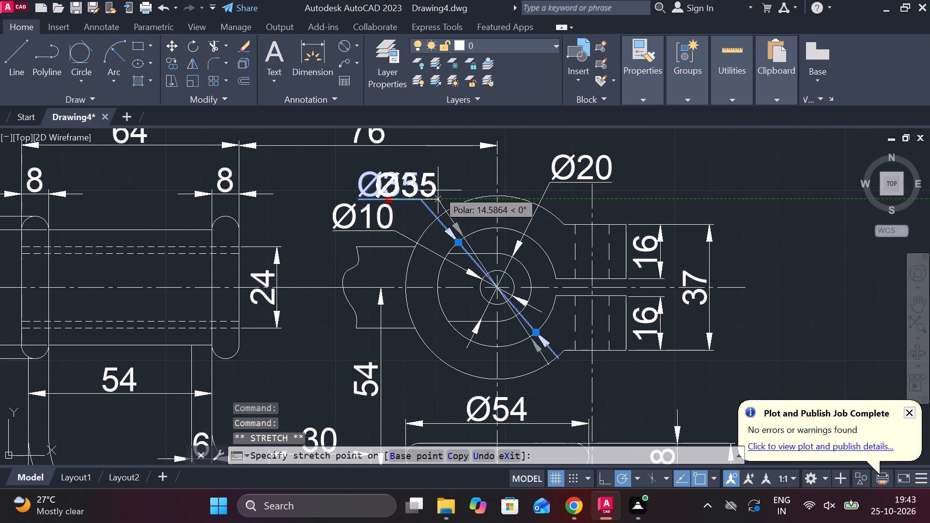
click(444, 187)
key(Escape)
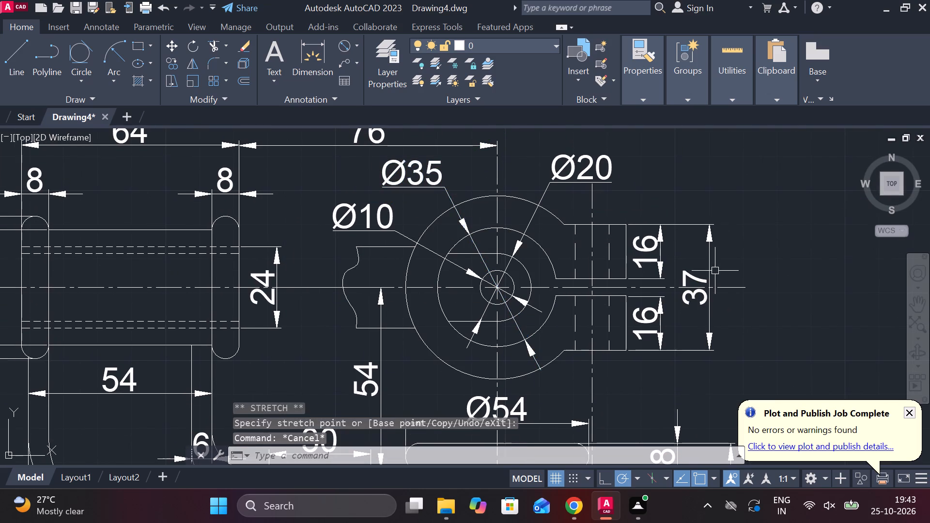
Add a radius dimension to the inner arc of the inclined arm's upper bend, placing its text outside the arm.
scroll(708, 257, down, 1)
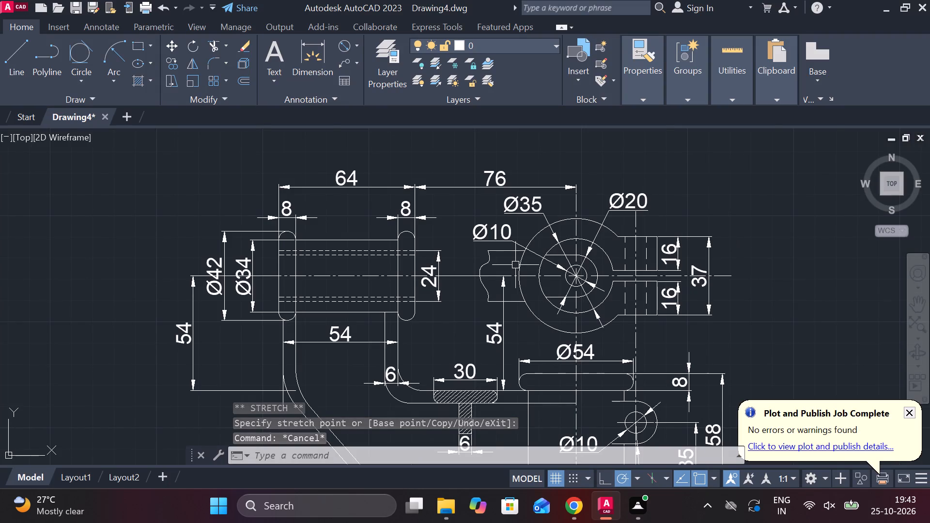
middle_drag(438, 311, 478, 207)
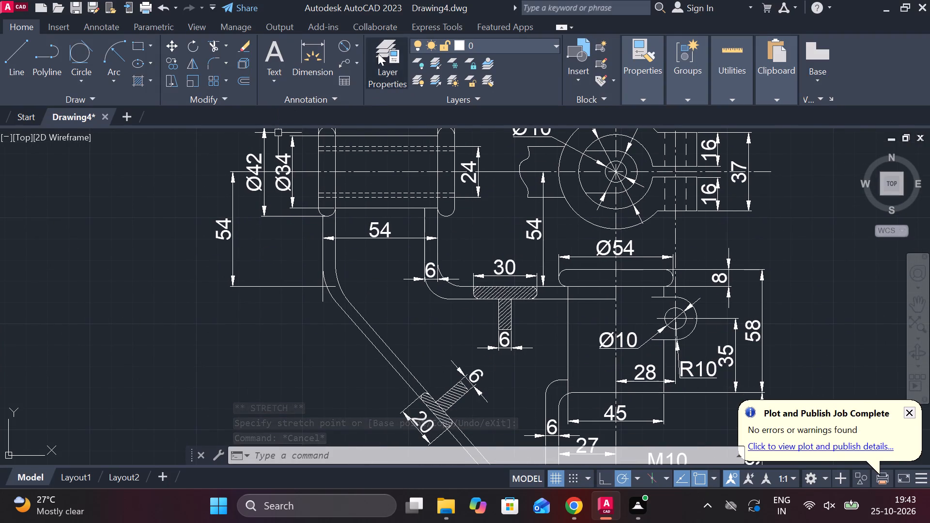
click(356, 49)
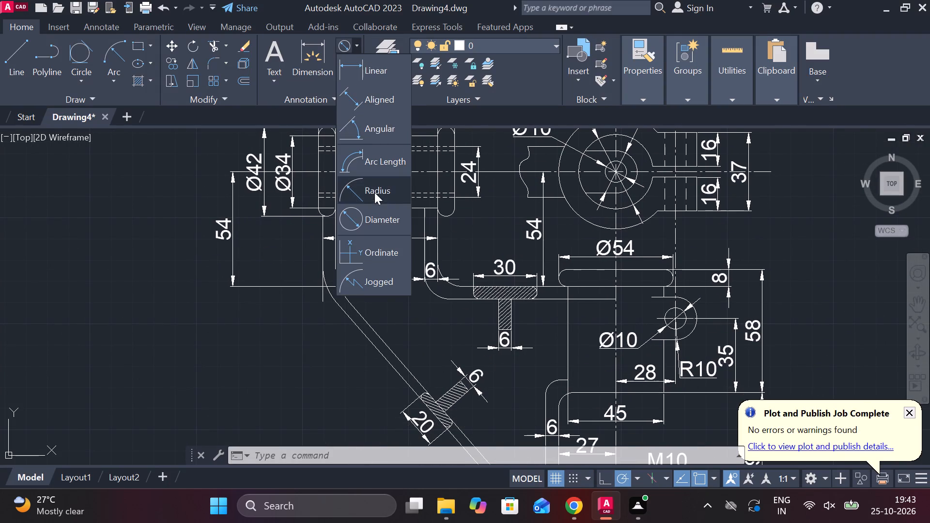
click(374, 192)
scroll(344, 276, up, 1)
click(341, 296)
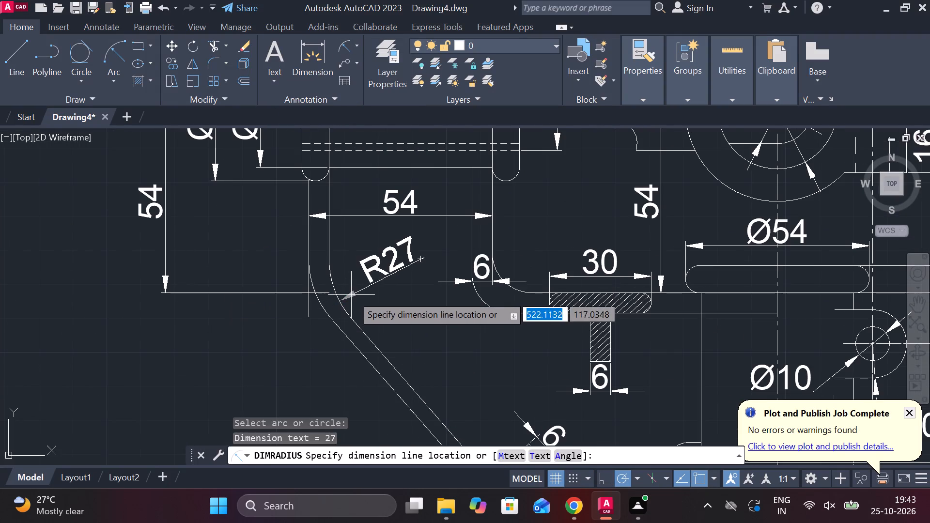
click(352, 295)
click(292, 313)
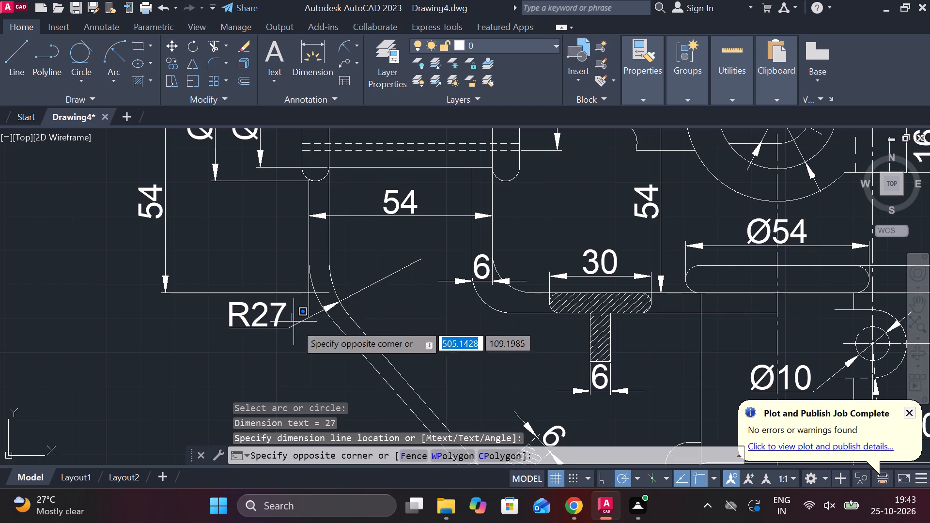
click(300, 328)
scroll(301, 327, down, 1)
key(Escape)
scroll(295, 349, down, 1)
key(Escape)
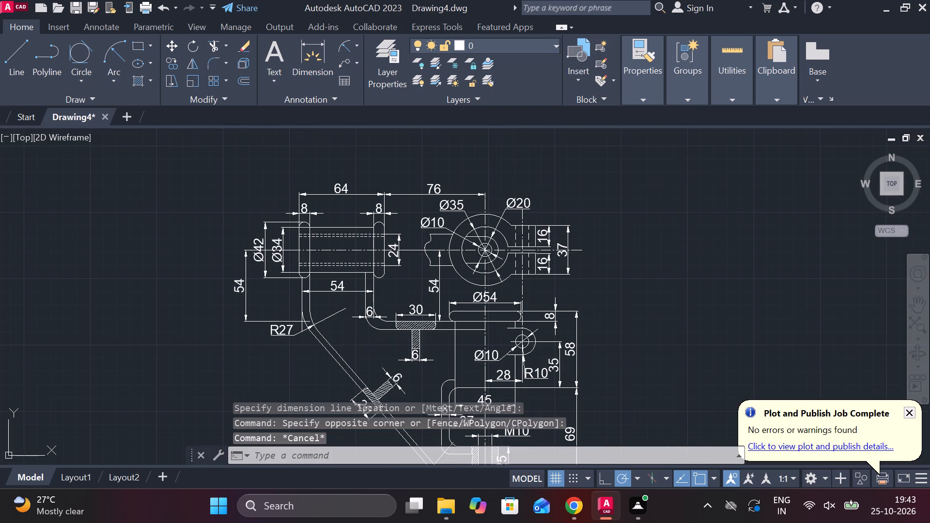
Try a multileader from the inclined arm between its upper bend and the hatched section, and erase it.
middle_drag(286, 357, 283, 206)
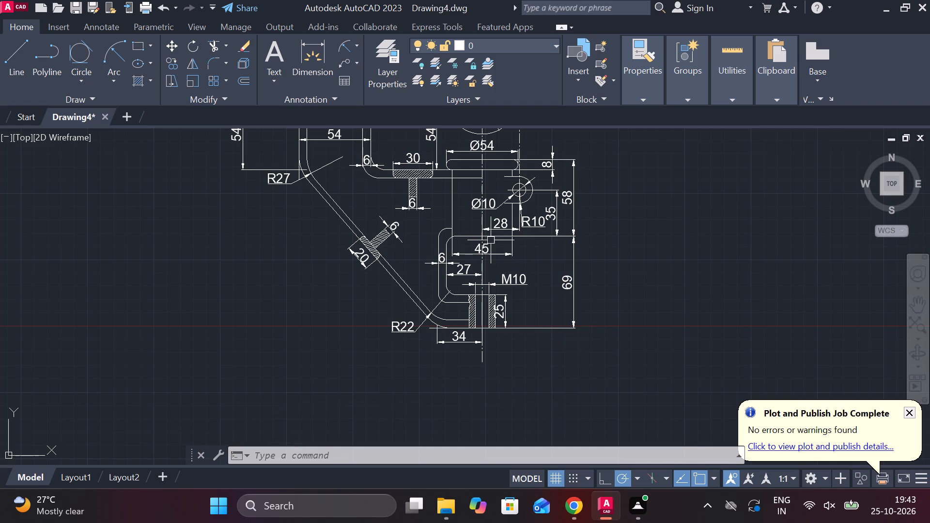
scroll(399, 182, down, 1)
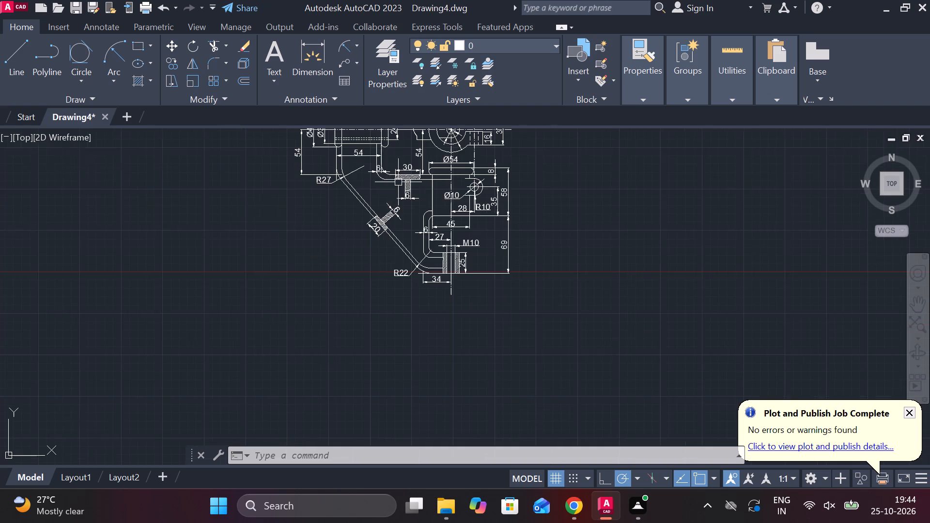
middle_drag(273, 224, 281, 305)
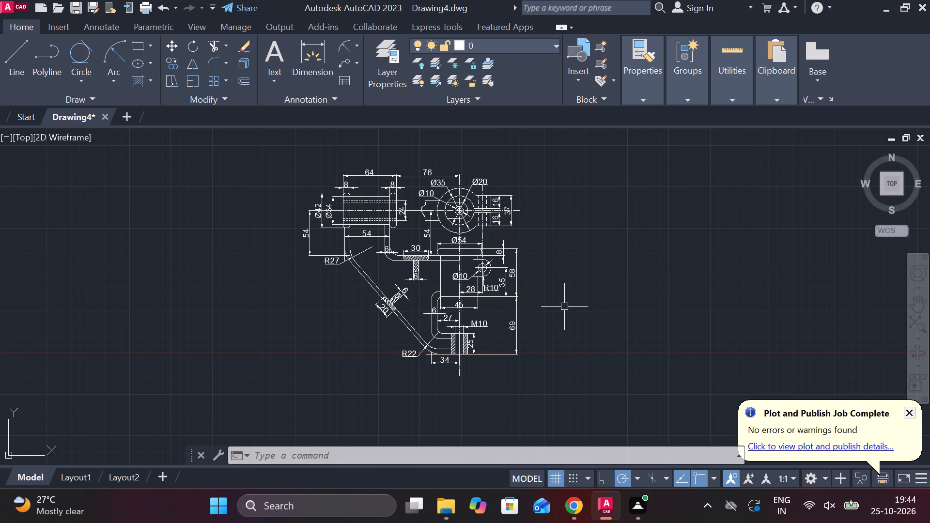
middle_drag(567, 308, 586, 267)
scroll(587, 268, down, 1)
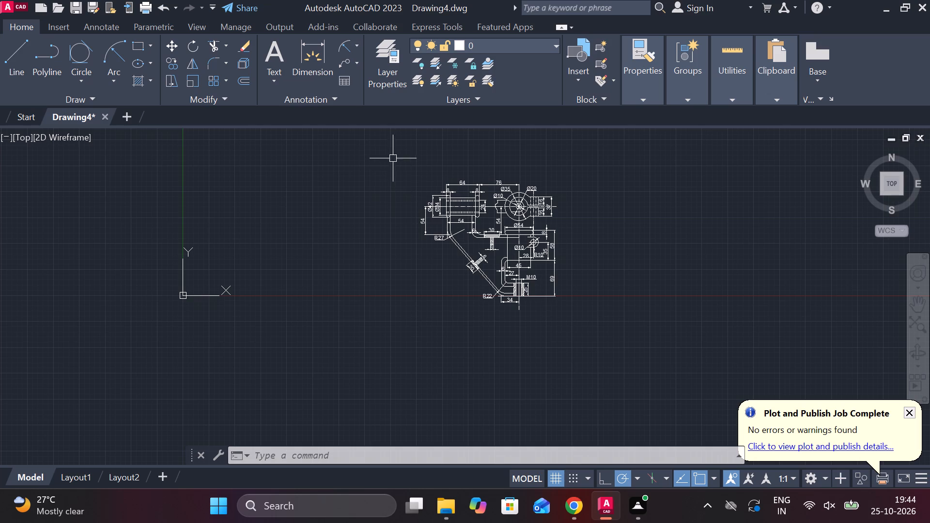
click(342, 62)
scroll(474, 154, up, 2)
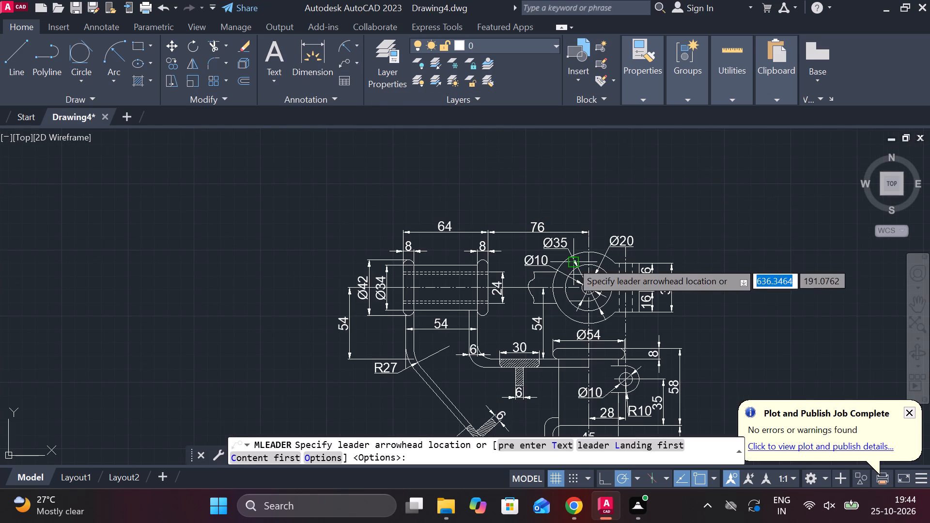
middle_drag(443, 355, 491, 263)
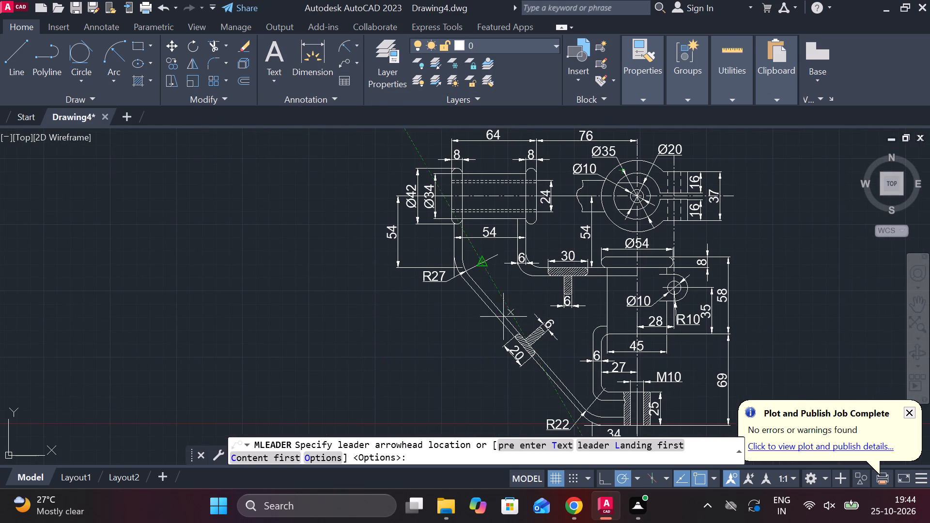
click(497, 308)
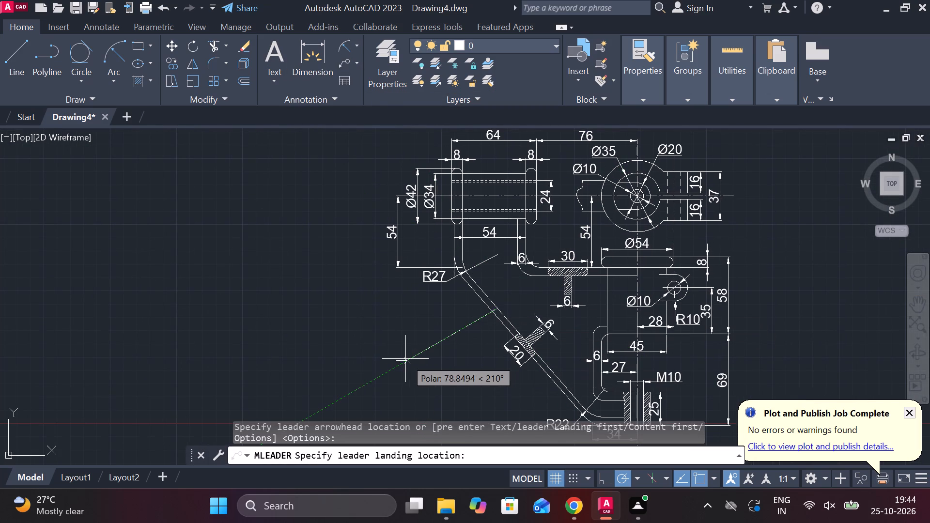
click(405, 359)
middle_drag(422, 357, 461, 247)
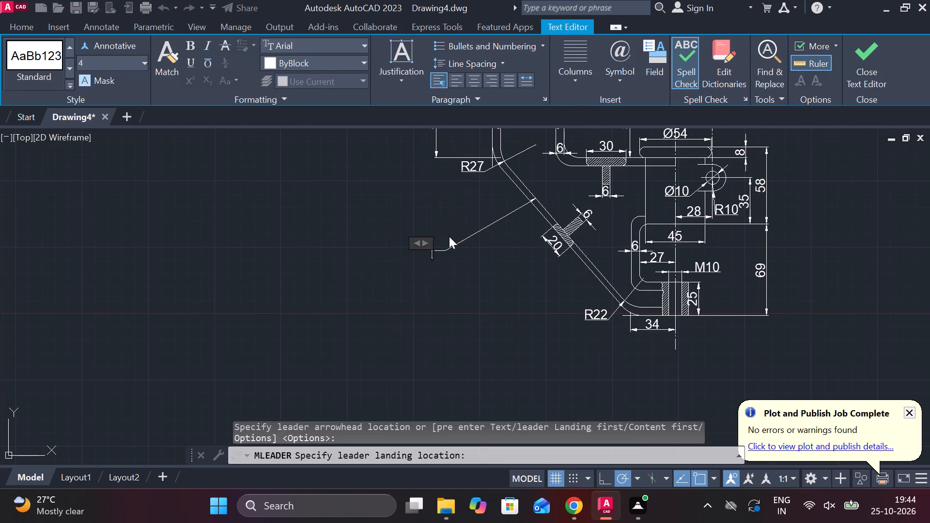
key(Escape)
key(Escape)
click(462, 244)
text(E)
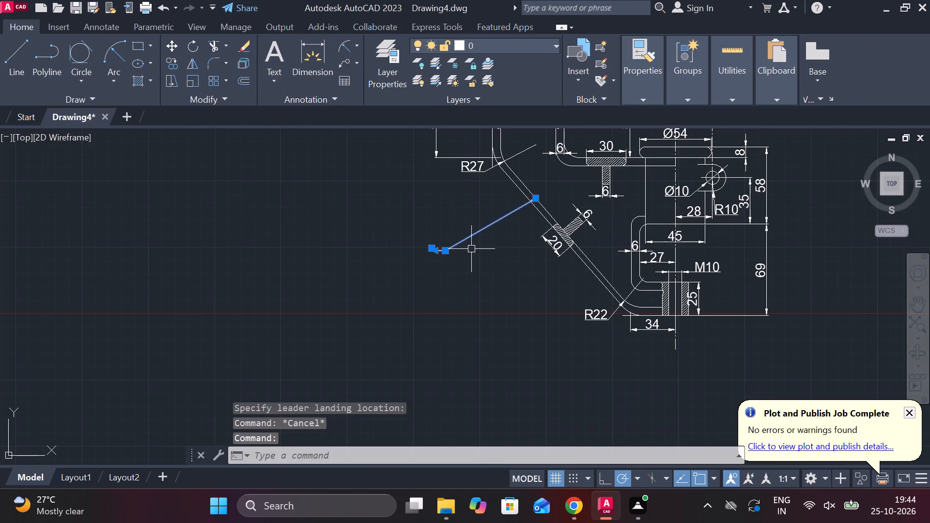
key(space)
Add a multileader pointing to the inclined arm above the hatched section, with the text 1 at height 10.
click(342, 64)
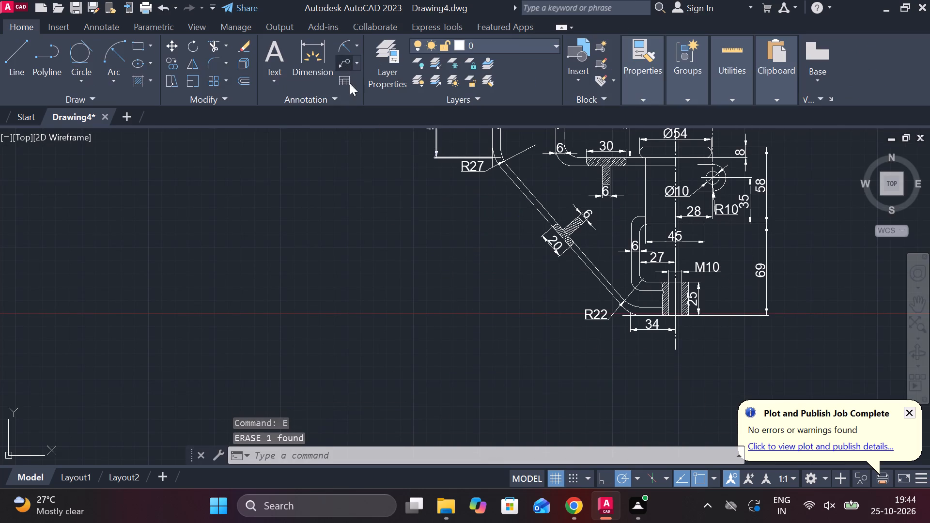
click(533, 197)
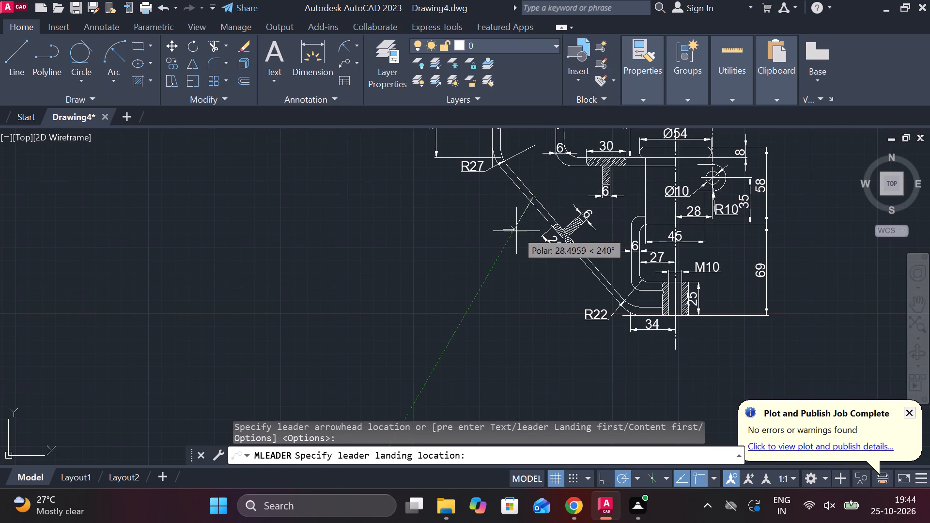
scroll(497, 230, up, 2)
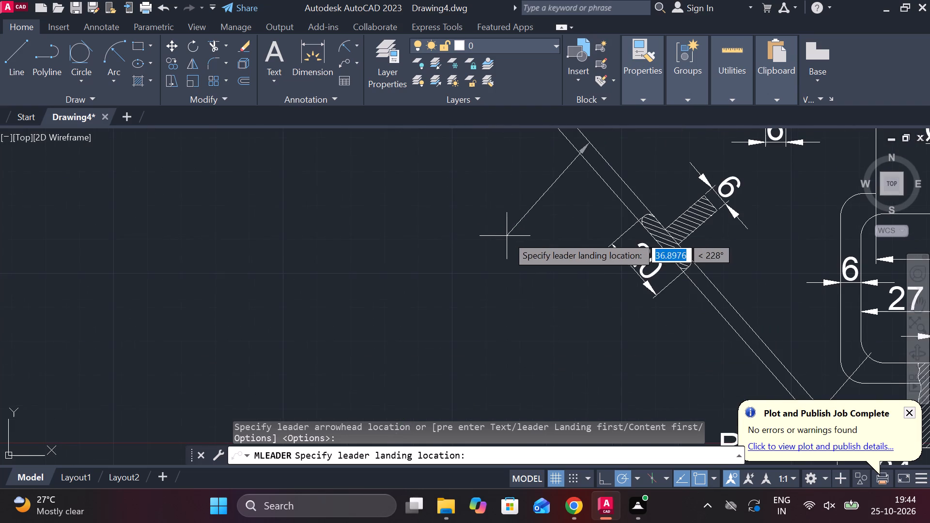
click(515, 225)
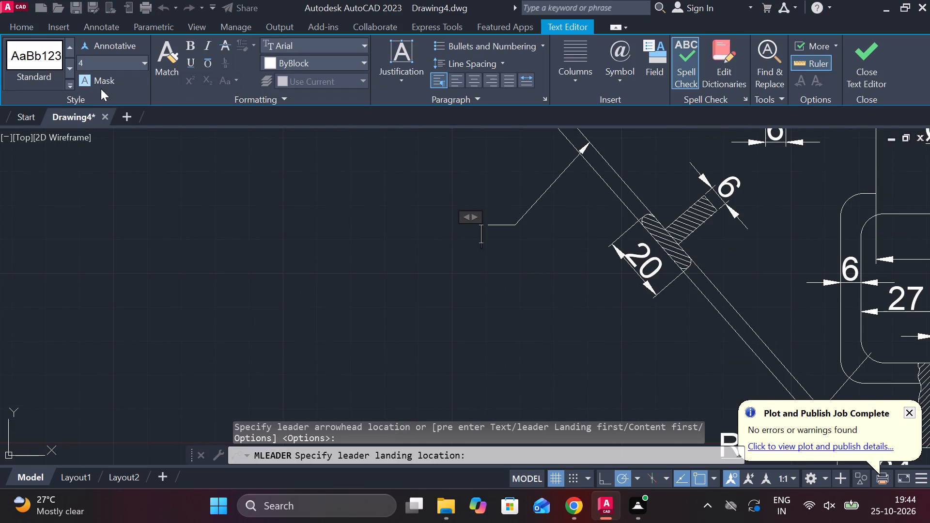
click(84, 64)
text(10)
key(Return)
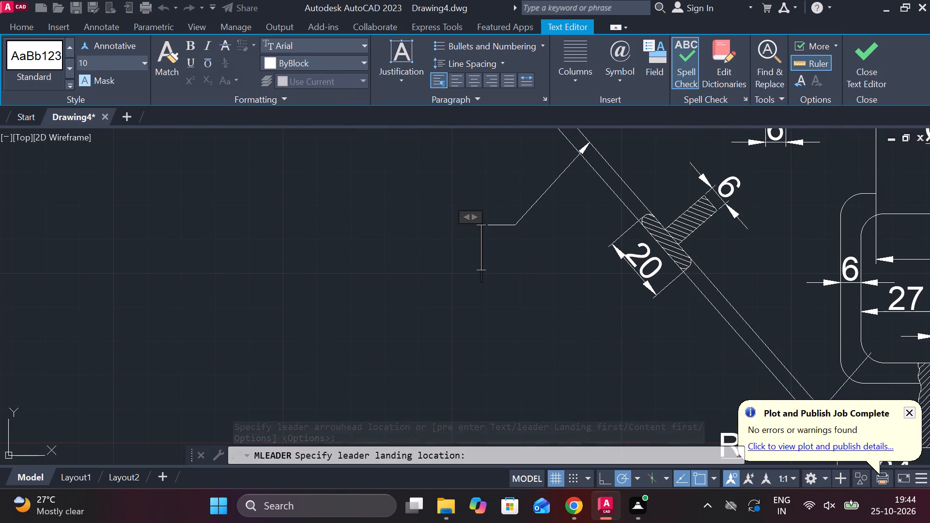
key(1)
click(846, 55)
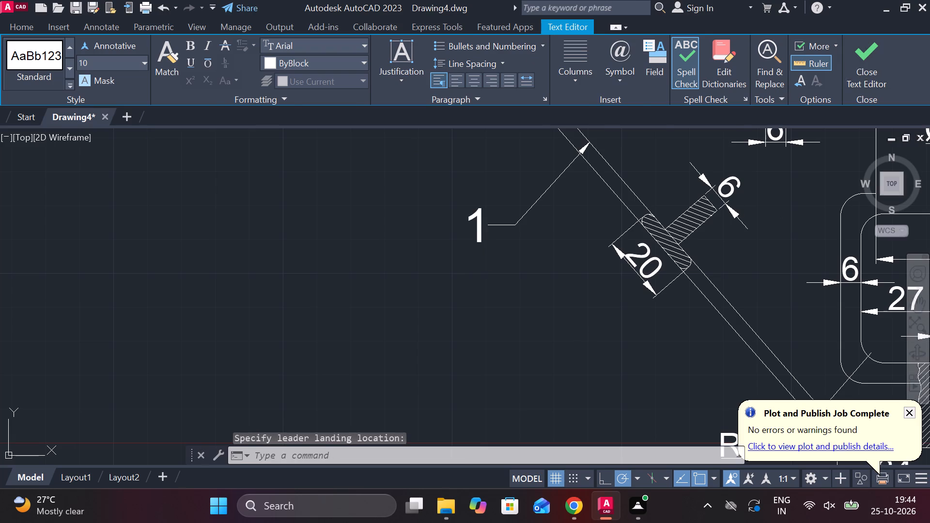
scroll(662, 227, down, 3)
middle_drag(600, 293, 447, 312)
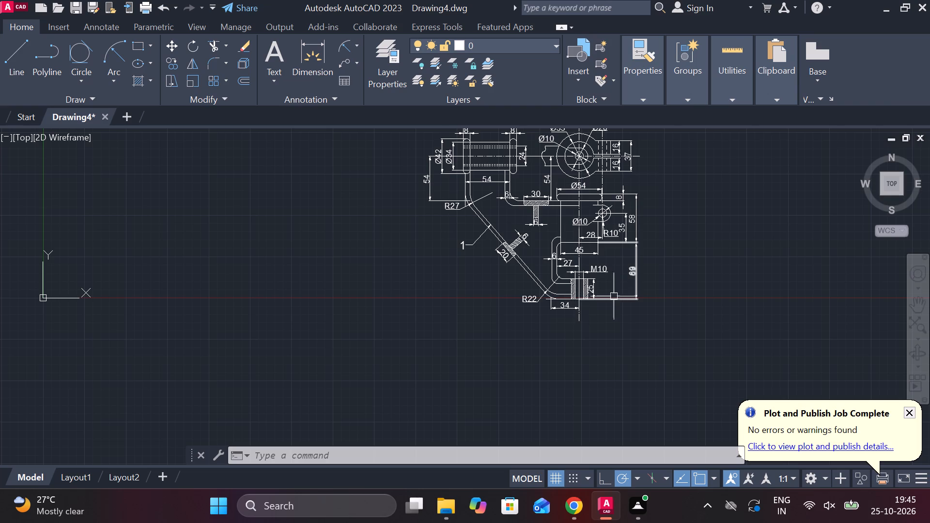
scroll(621, 296, down, 1)
scroll(636, 275, up, 1)
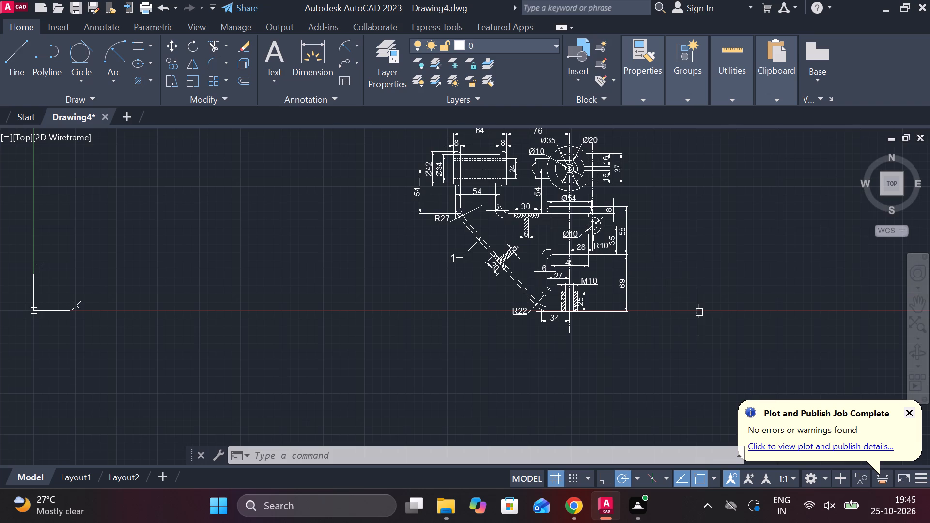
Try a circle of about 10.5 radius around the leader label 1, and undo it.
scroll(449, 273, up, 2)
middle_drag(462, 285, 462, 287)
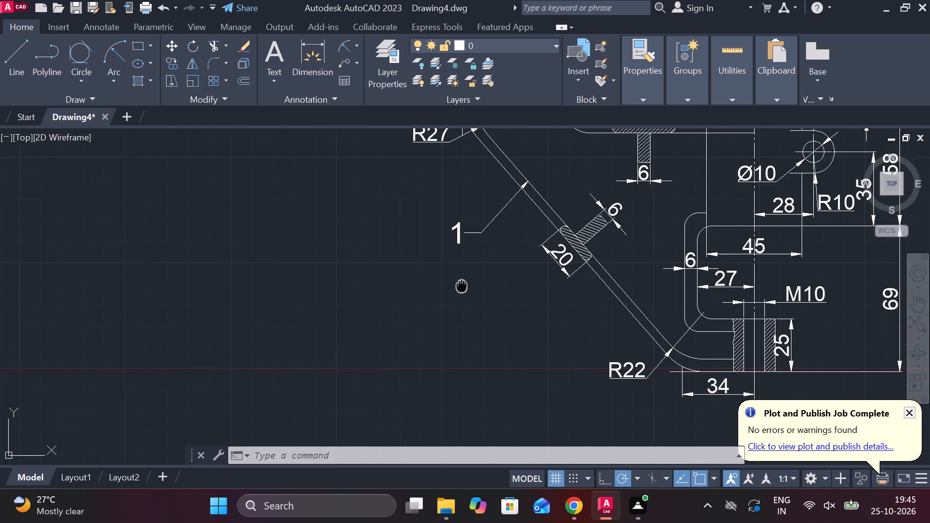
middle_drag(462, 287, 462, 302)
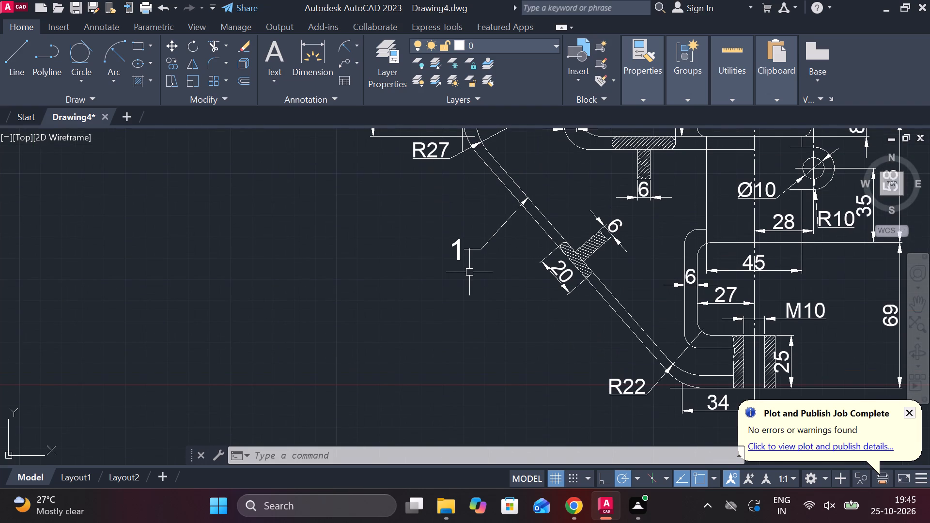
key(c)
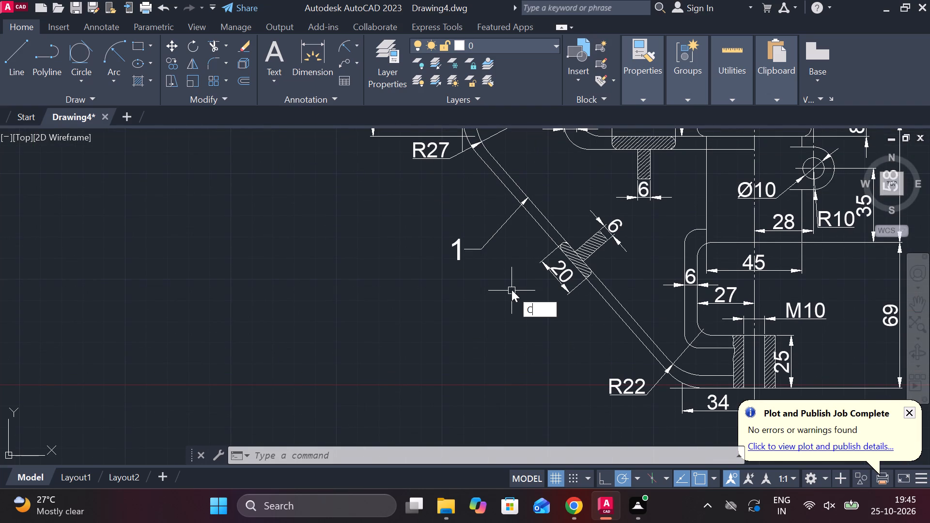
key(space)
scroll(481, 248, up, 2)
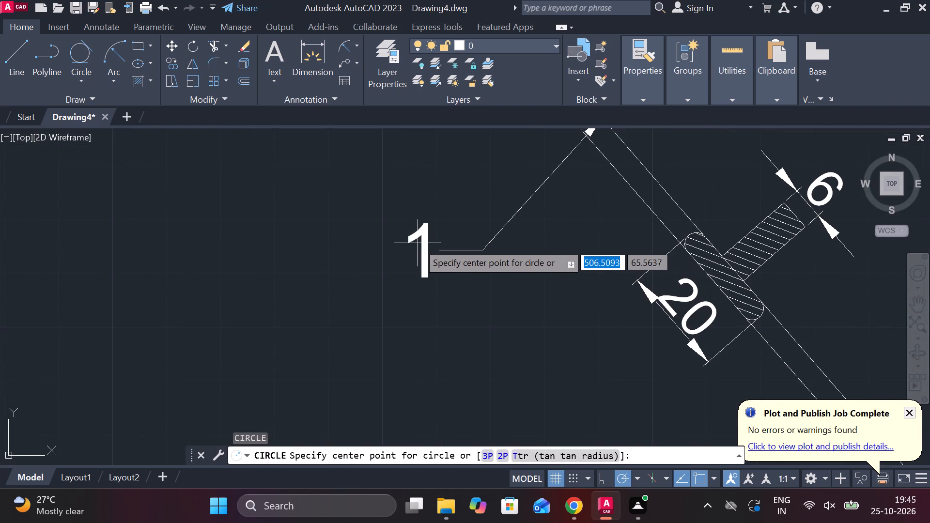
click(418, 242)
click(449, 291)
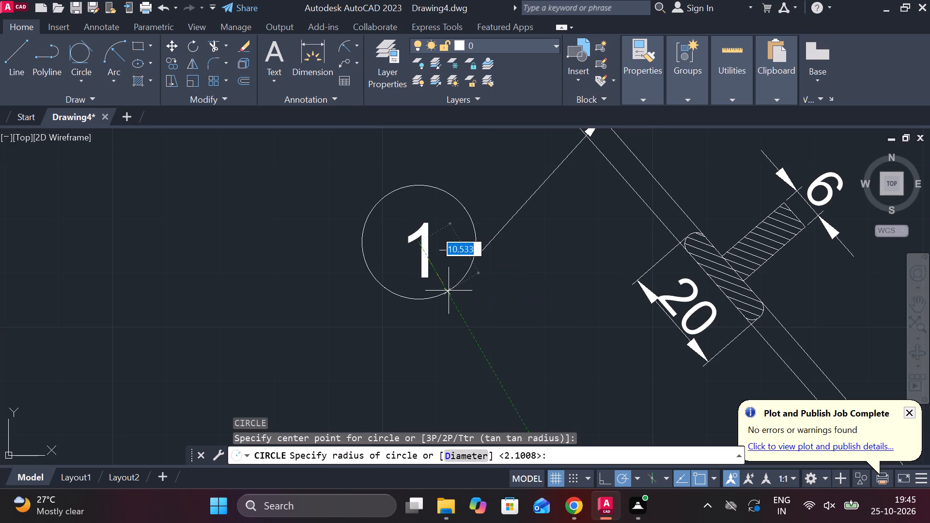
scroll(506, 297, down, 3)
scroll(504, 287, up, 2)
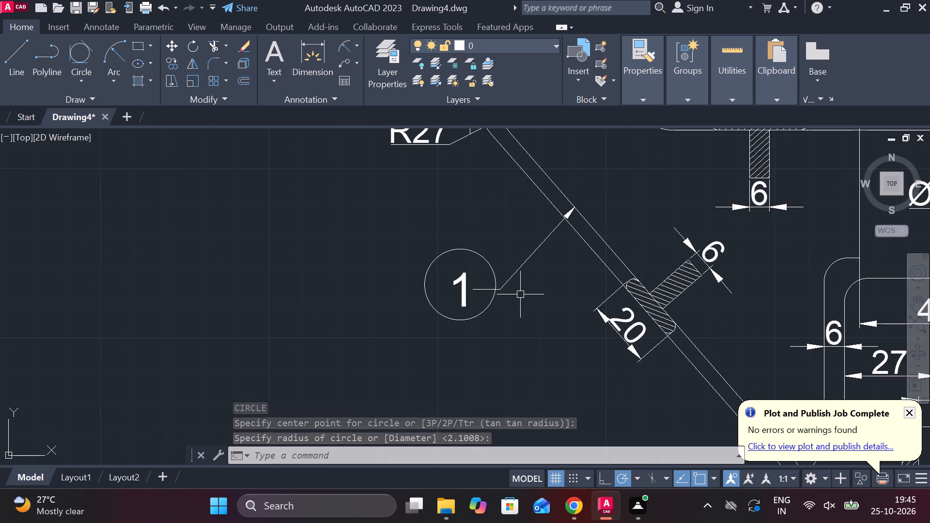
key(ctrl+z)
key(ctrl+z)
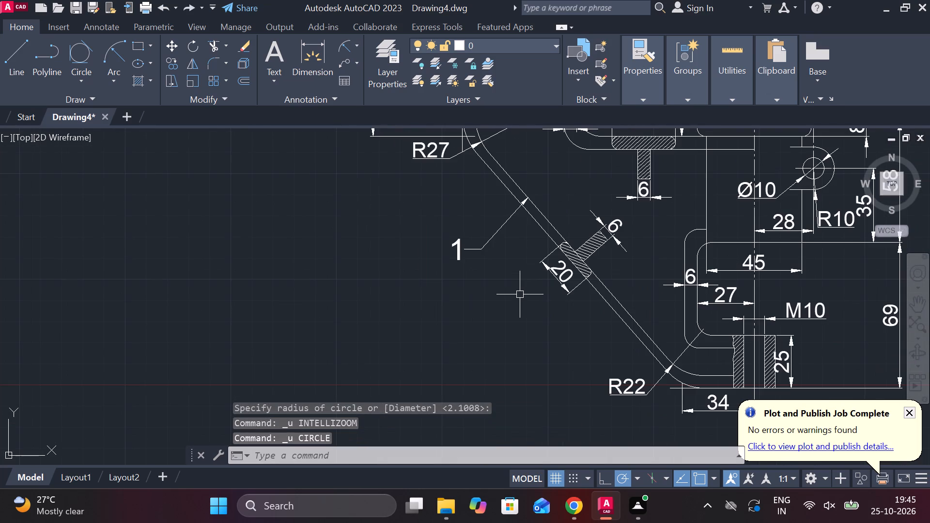
Start a line in the open area beside the bracket's base.
scroll(520, 294, down, 2)
scroll(485, 279, up, 2)
scroll(511, 269, down, 3)
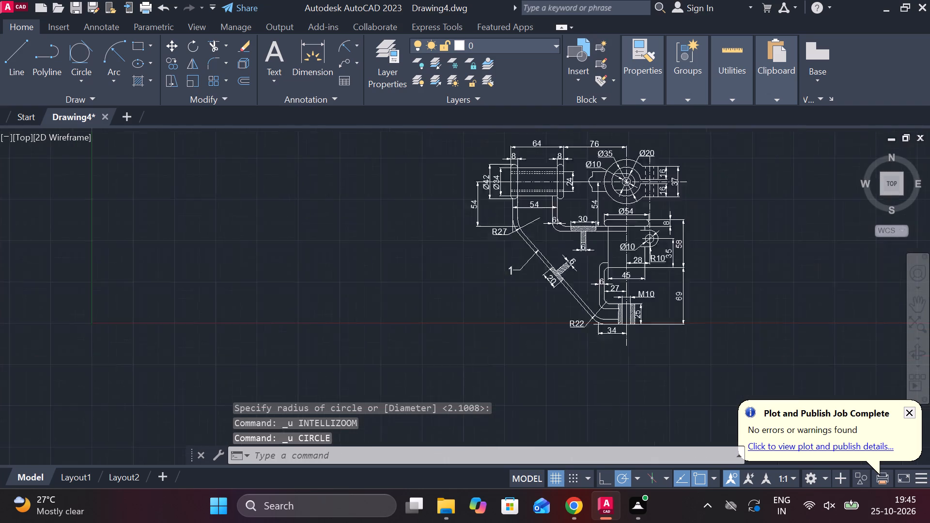
middle_drag(617, 292, 482, 288)
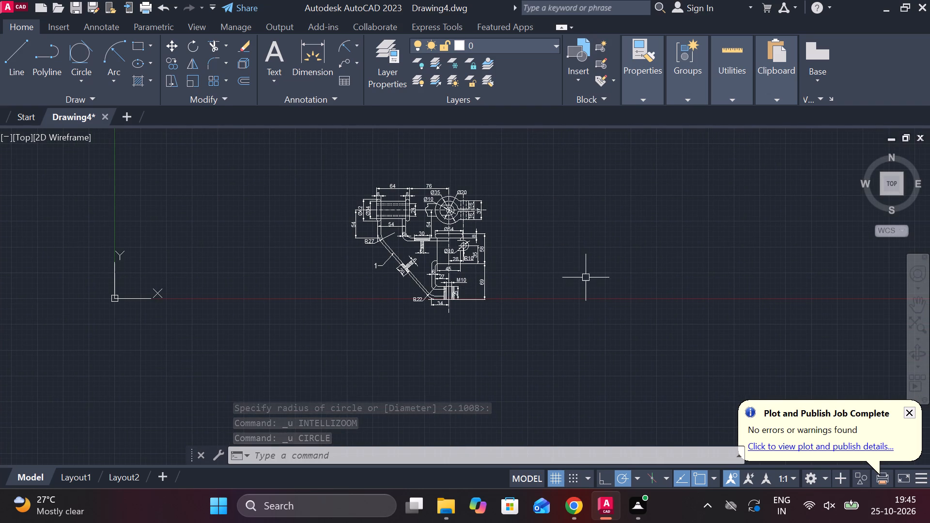
key(l)
key(Return)
scroll(502, 291, up, 2)
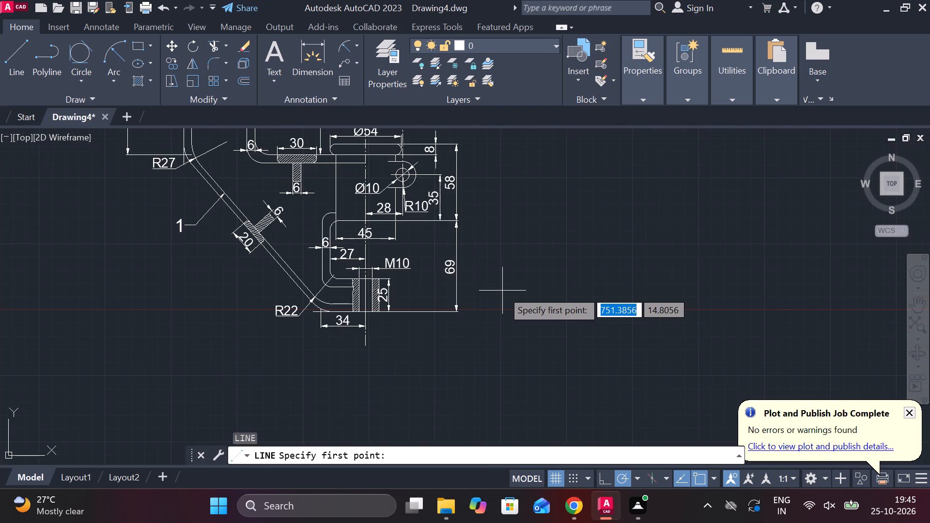
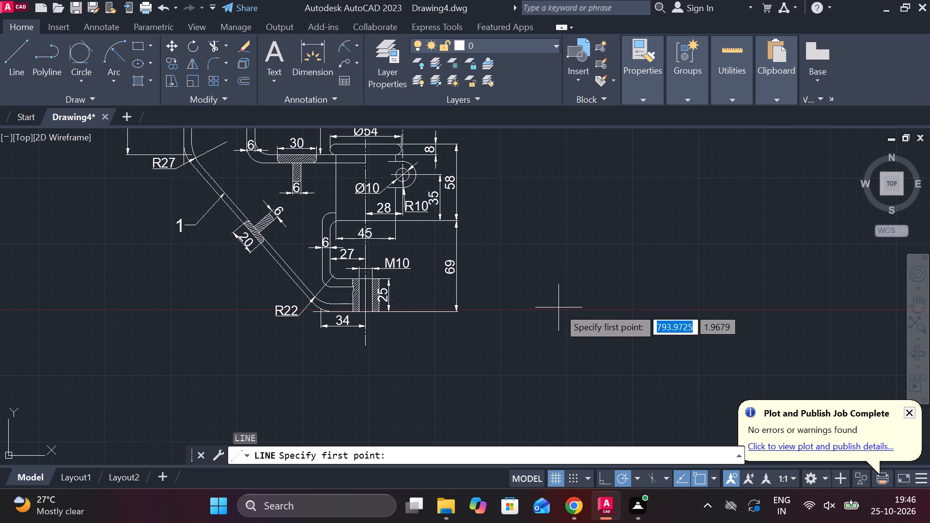
Draw a closed rectangle 25 wide by 10 high with lines in the open area beside the bracket's base.
click(543, 246)
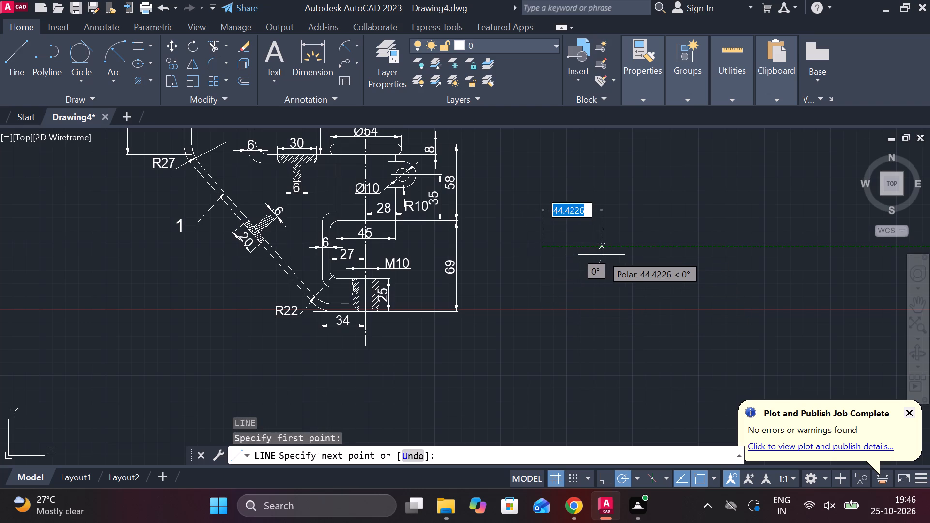
text(25)
key(space)
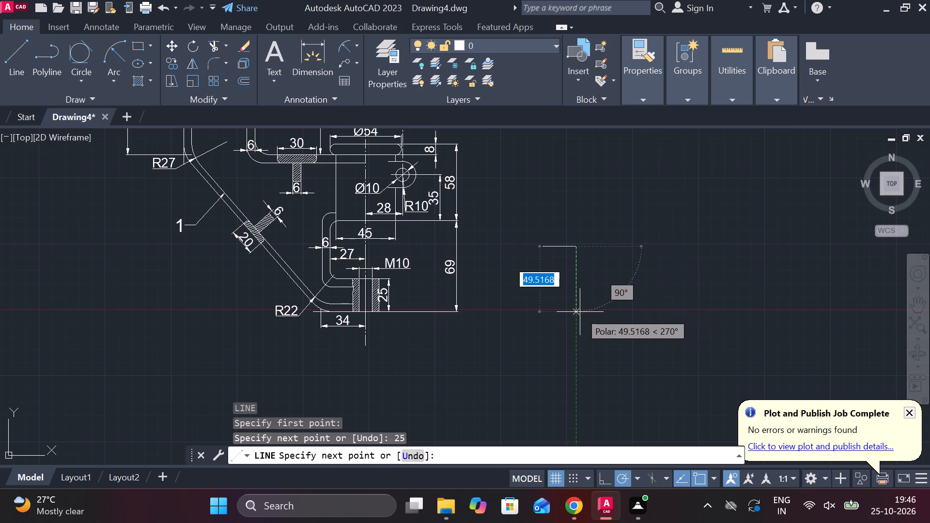
text(10)
key(Return)
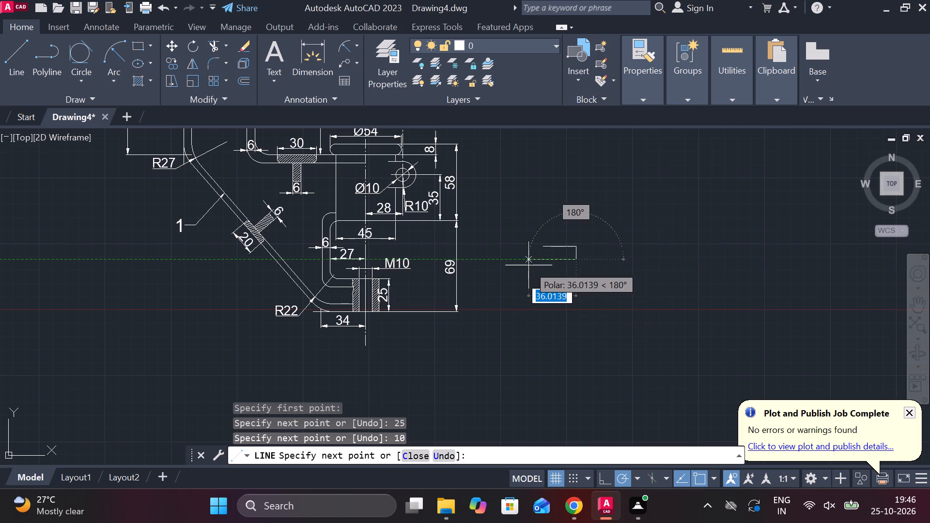
text(25)
key(space)
scroll(529, 263, up, 1)
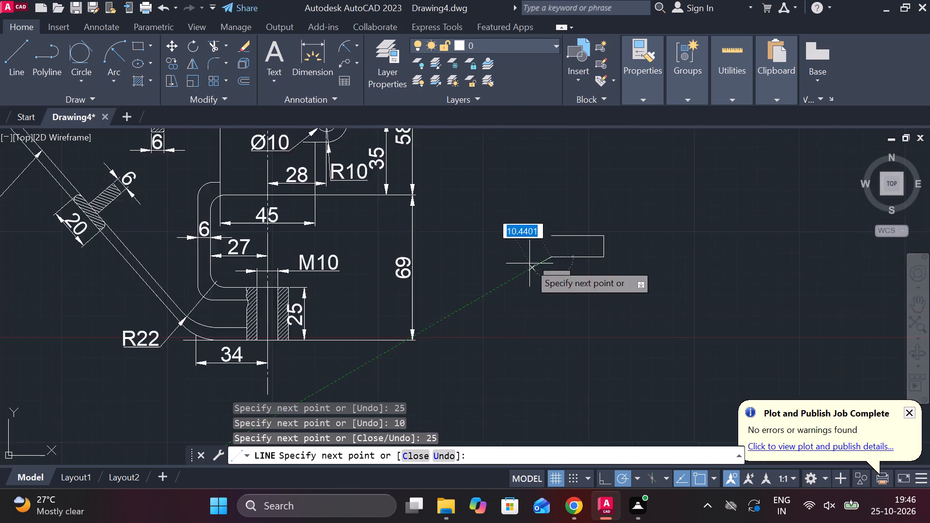
scroll(529, 263, up, 1)
click(563, 217)
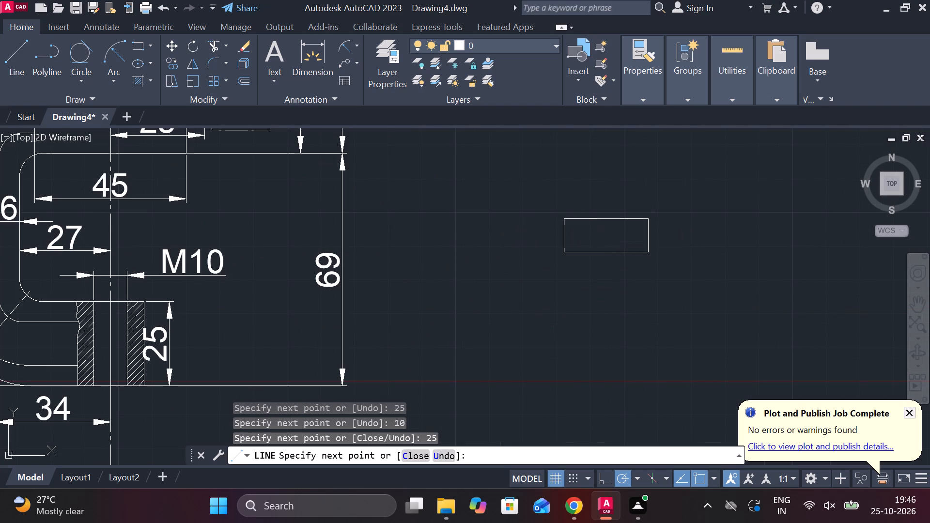
key(Escape)
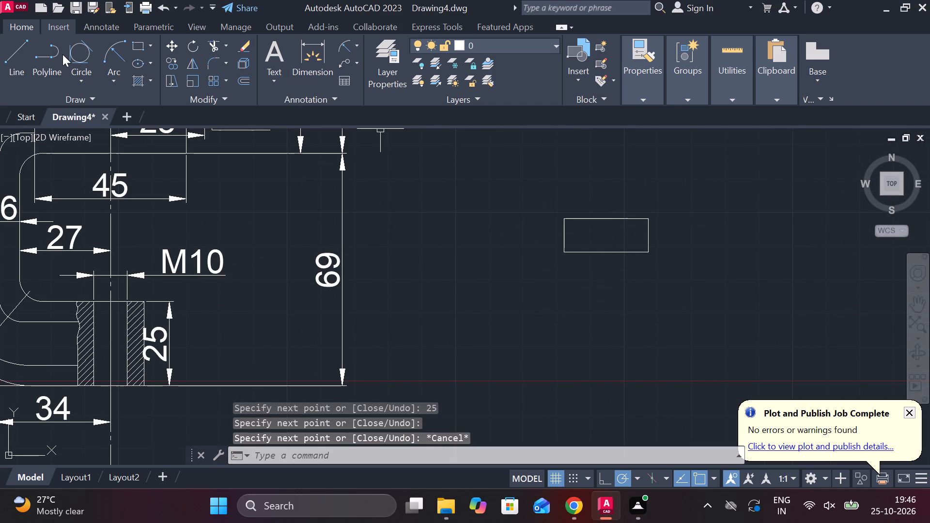
Add a three-tangent circle at each end of the rectangle, touching both long sides and the short side.
click(81, 52)
click(591, 222)
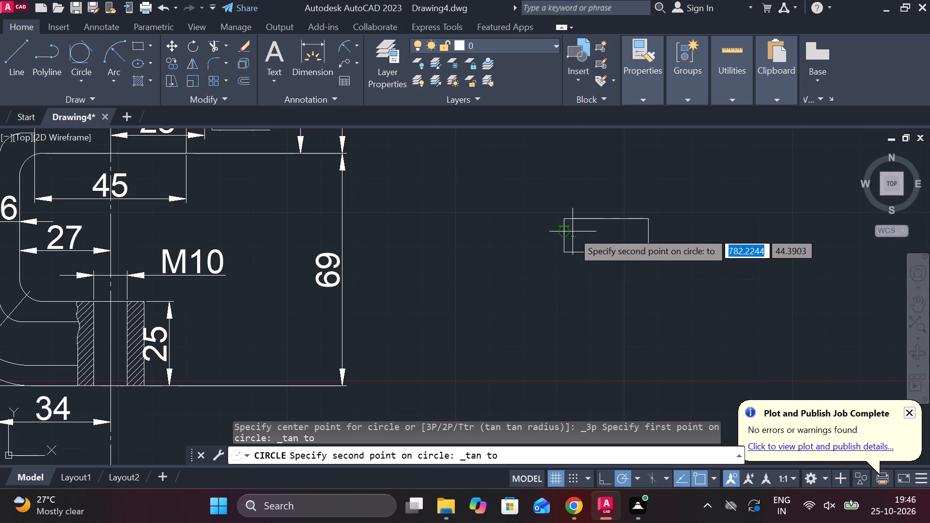
click(573, 231)
click(582, 260)
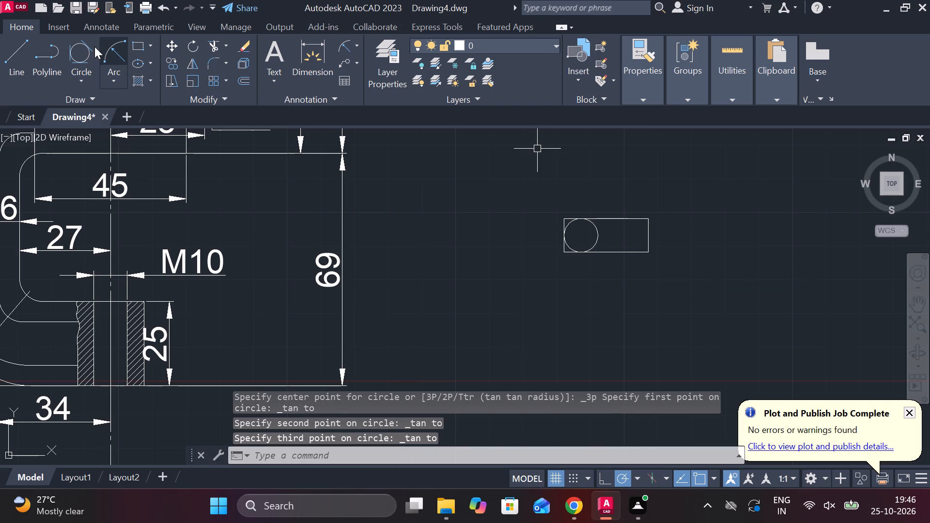
click(87, 46)
click(624, 214)
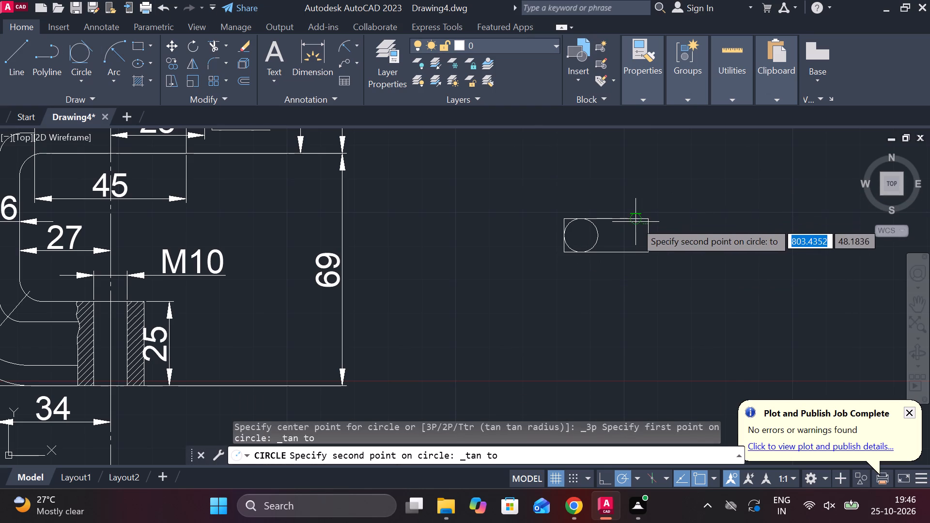
click(643, 231)
click(634, 254)
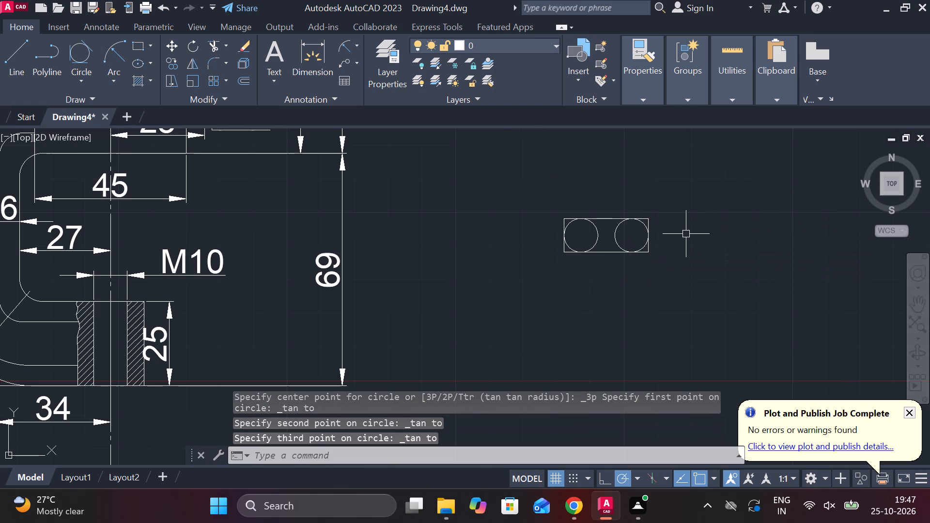
Trim the rectangle's left corners and the inner halves of both circles.
text(TR)
key(space)
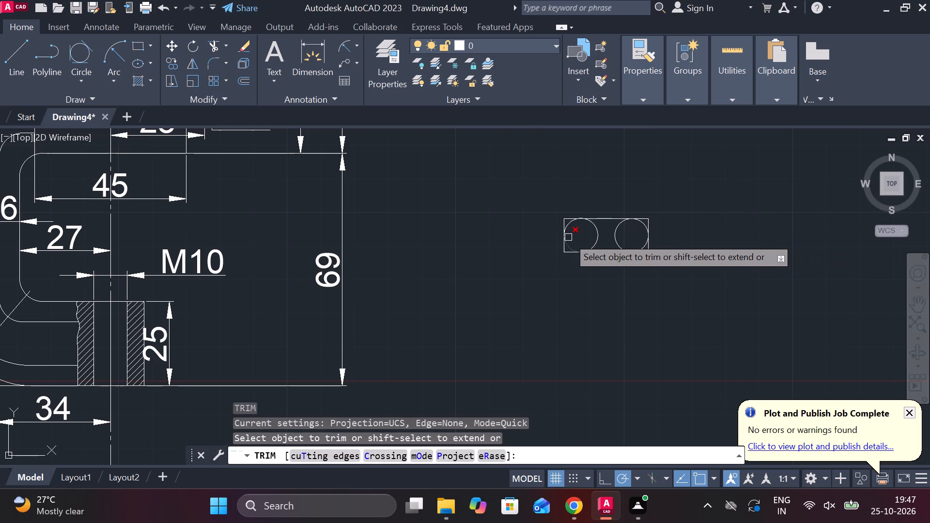
click(565, 219)
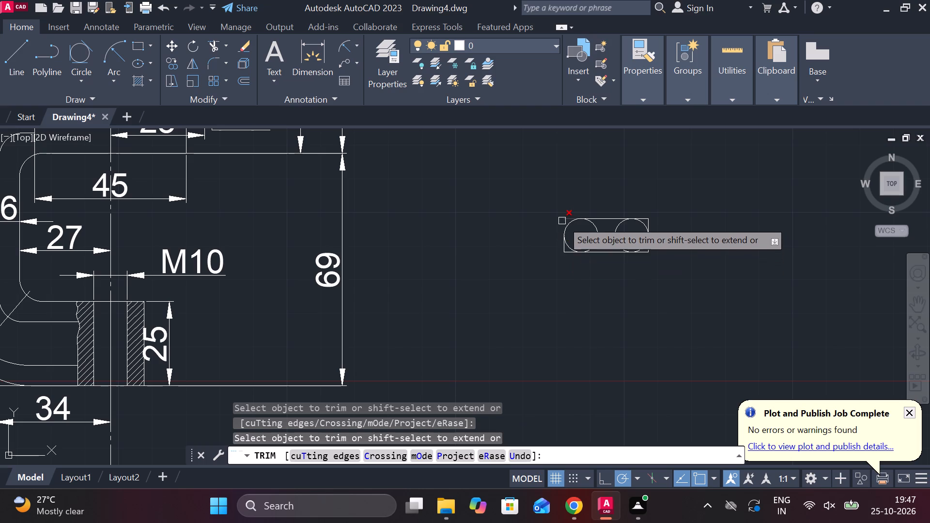
click(562, 220)
click(563, 251)
click(569, 256)
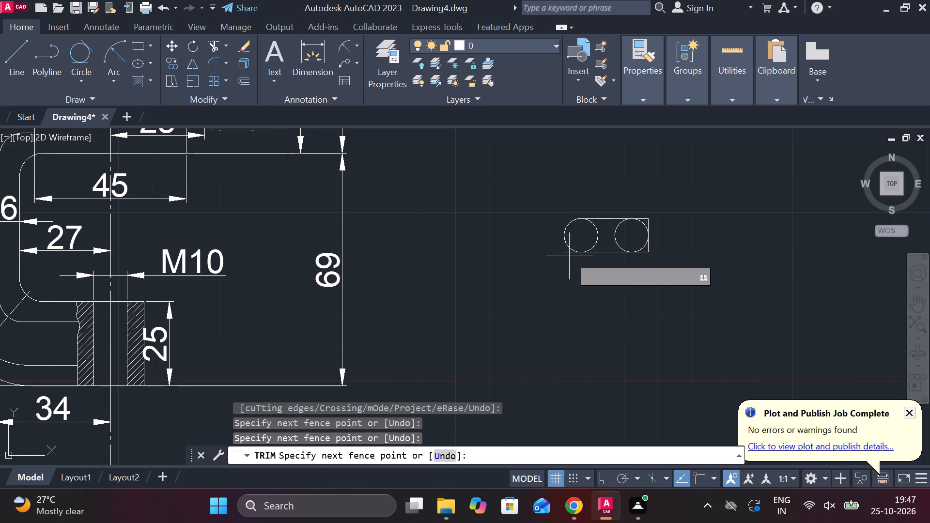
click(569, 253)
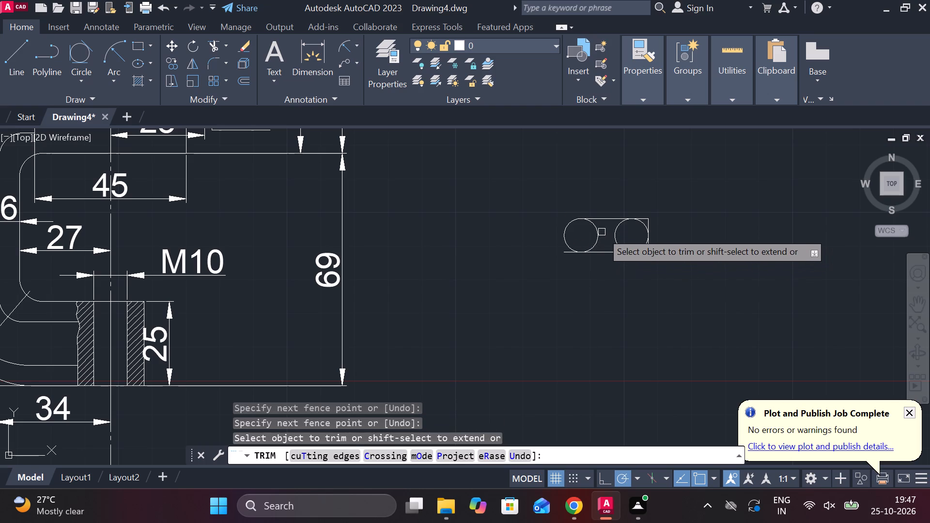
scroll(602, 232, up, 2)
drag(583, 247, 603, 246)
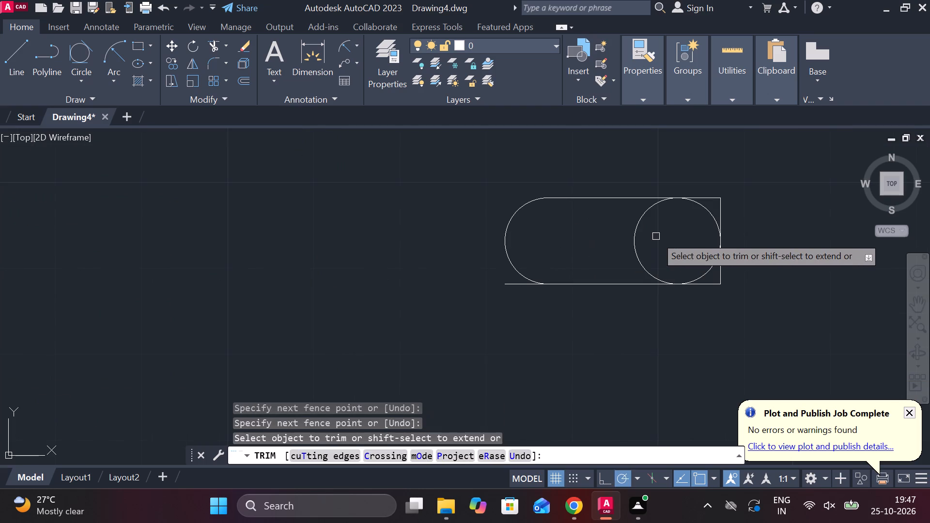
drag(654, 236, 576, 236)
drag(510, 279, 512, 286)
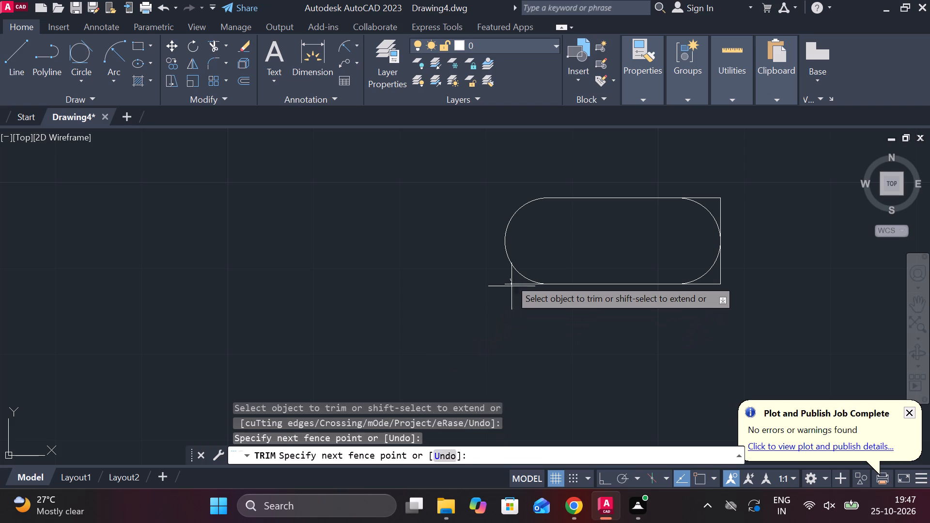
drag(512, 286, 514, 292)
Trim the remaining corners at the rectangle's right end to complete the rounded slot outline.
click(721, 200)
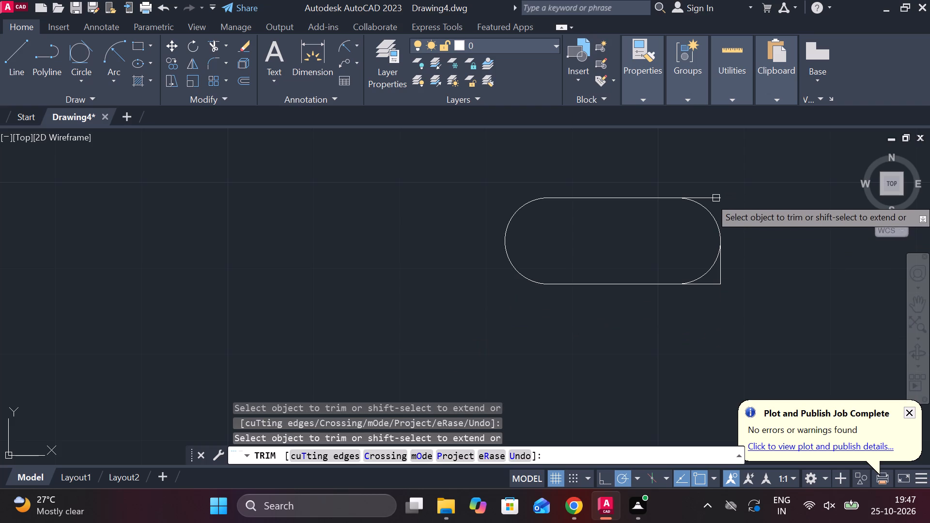
click(713, 198)
click(716, 273)
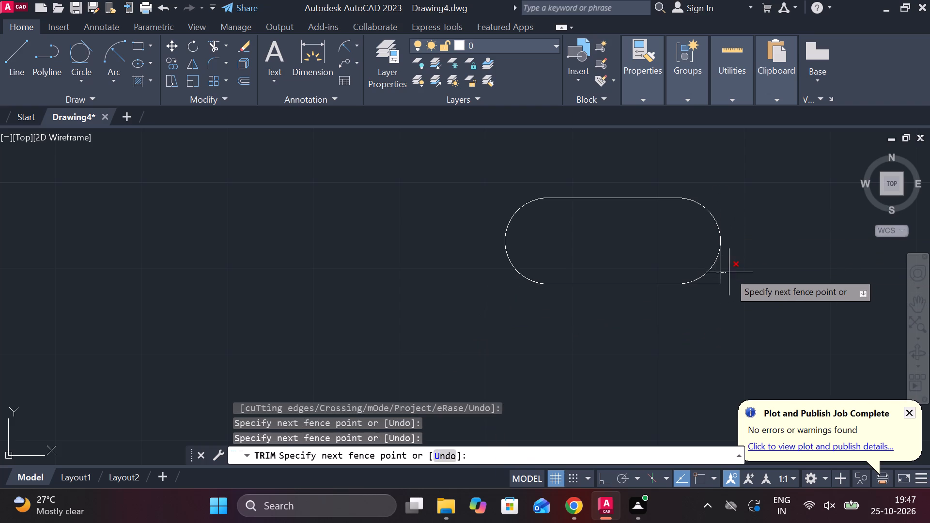
click(729, 272)
click(721, 281)
scroll(719, 292, down, 2)
middle_drag(717, 296, 539, 323)
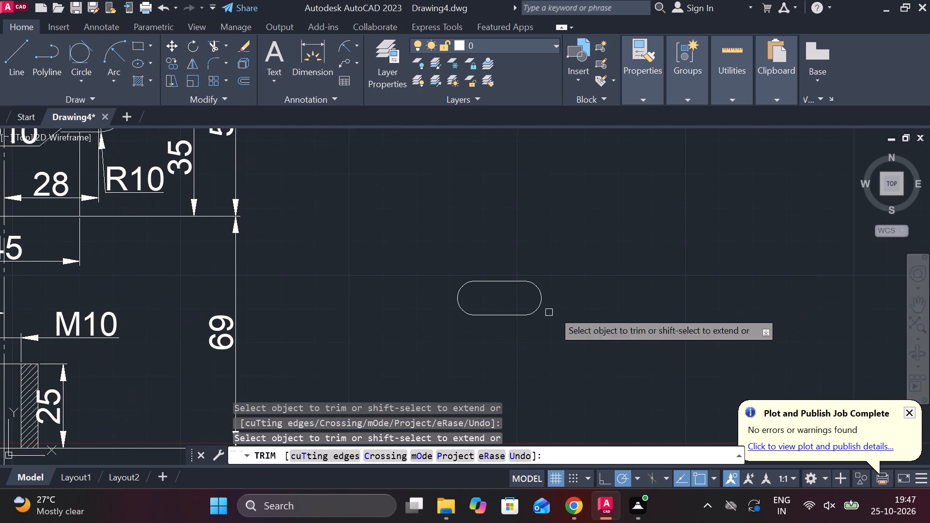
key(Escape)
Draw a vertical line 265 long upward from the midpoint of the slot's bottom edge.
key(l)
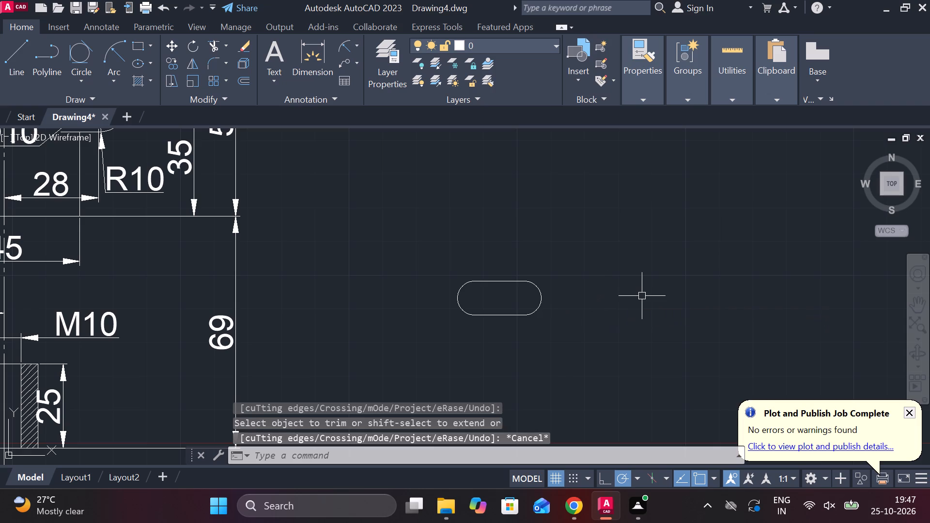
key(Return)
click(495, 312)
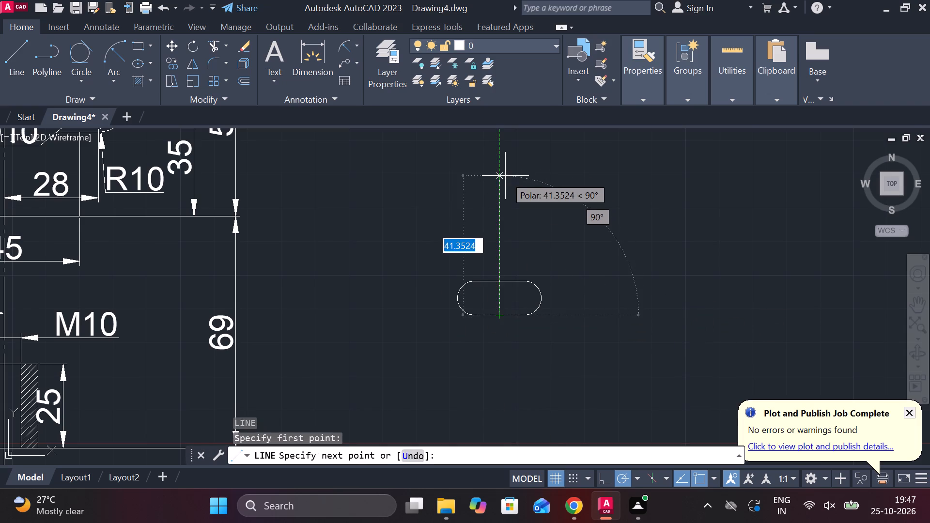
middle_drag(505, 176, 508, 215)
middle_drag(511, 212, 508, 240)
scroll(507, 229, down, 1)
middle_drag(514, 218, 499, 256)
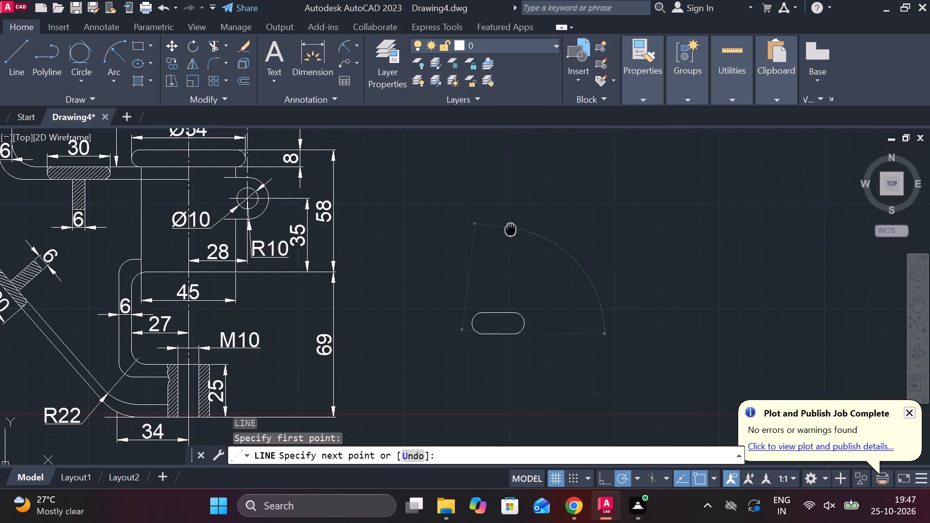
middle_drag(499, 256, 495, 271)
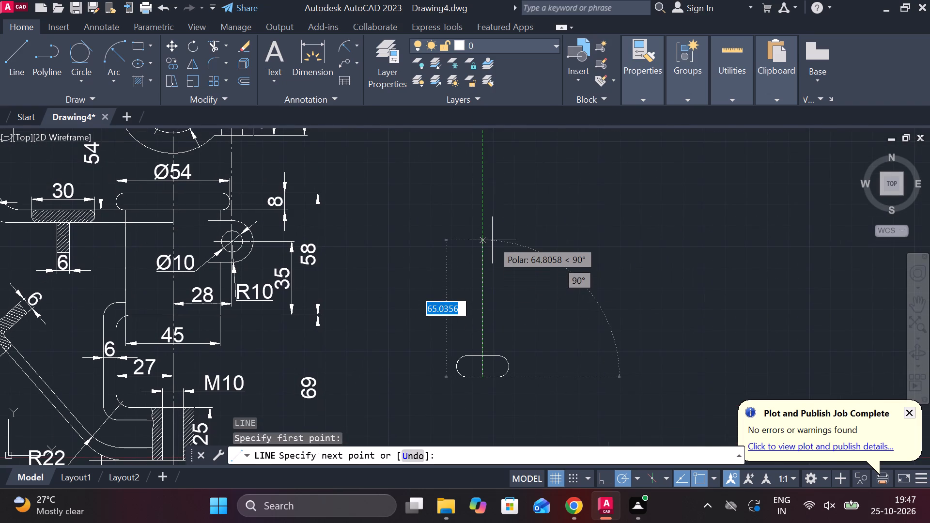
text(265)
key(space)
Continue the line 5 to the left from its top end and 265 straight back down to the slot.
scroll(492, 240, down, 1)
middle_drag(496, 256, 523, 382)
scroll(558, 305, down, 1)
scroll(573, 189, up, 1)
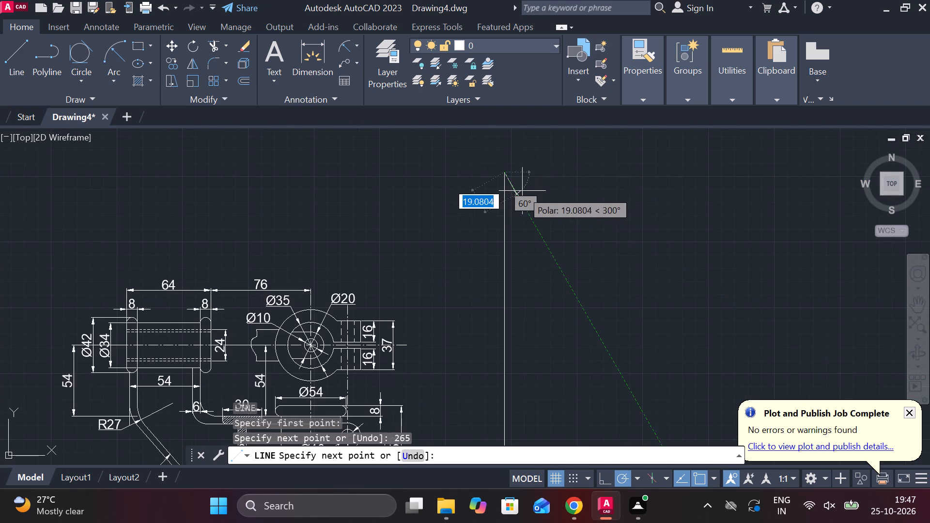
scroll(522, 191, up, 2)
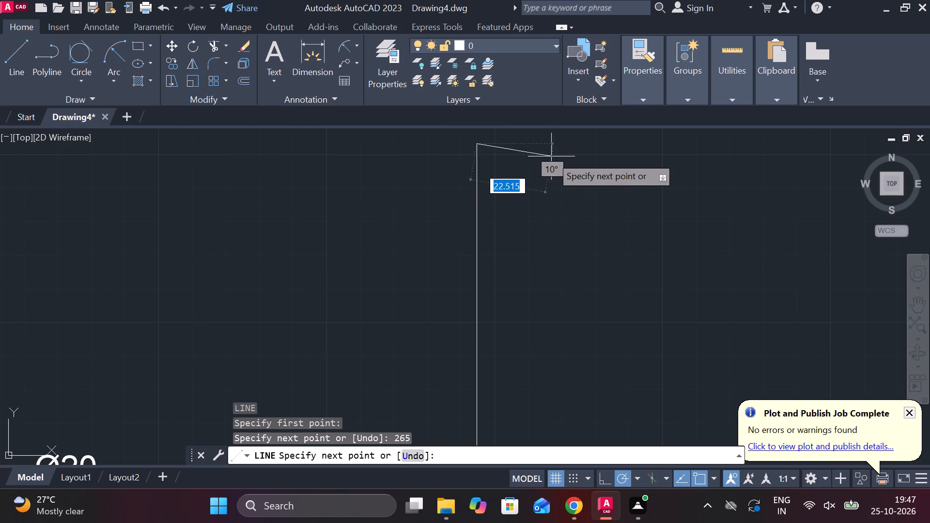
middle_drag(450, 148, 475, 163)
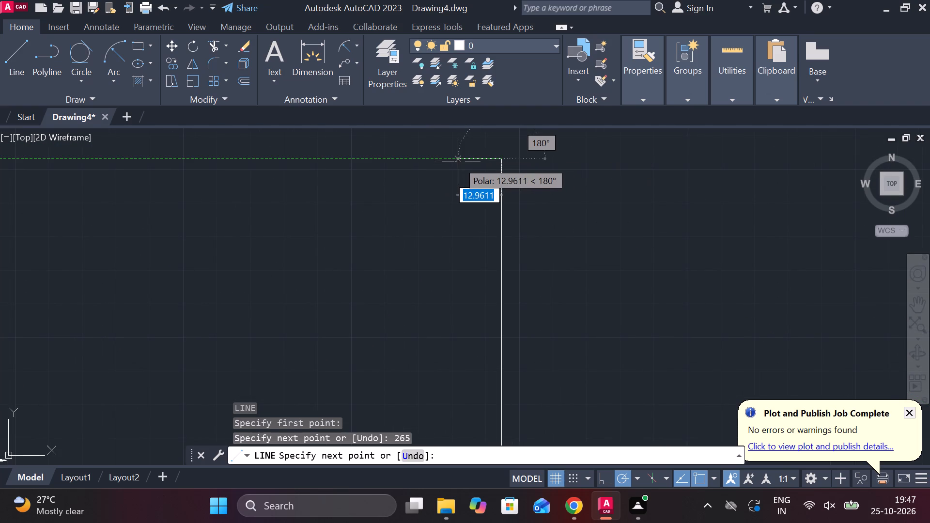
text(5)
key(space)
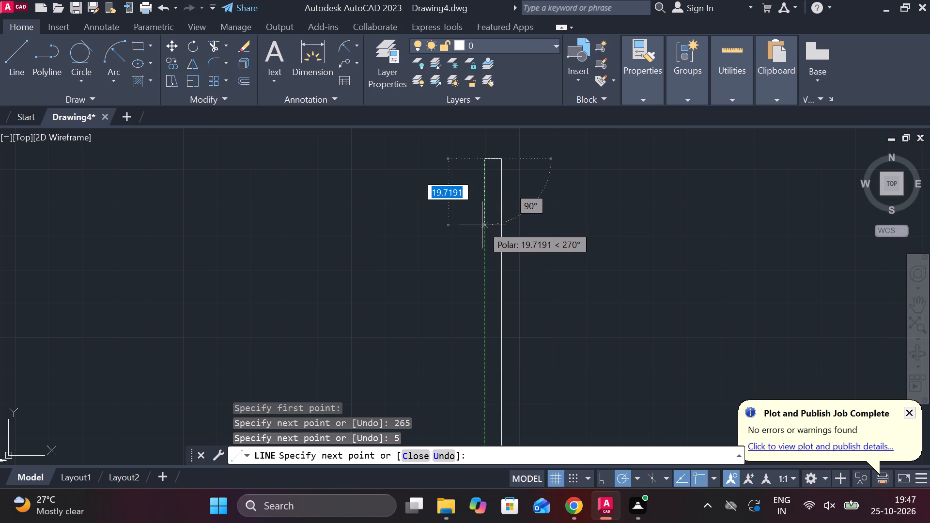
text(265)
key(space)
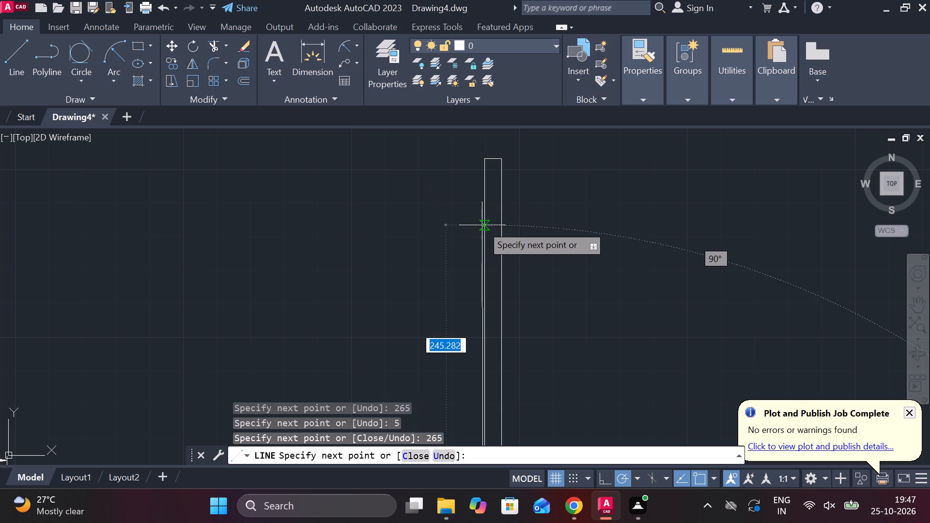
scroll(485, 230, down, 2)
middle_drag(572, 291, 572, 82)
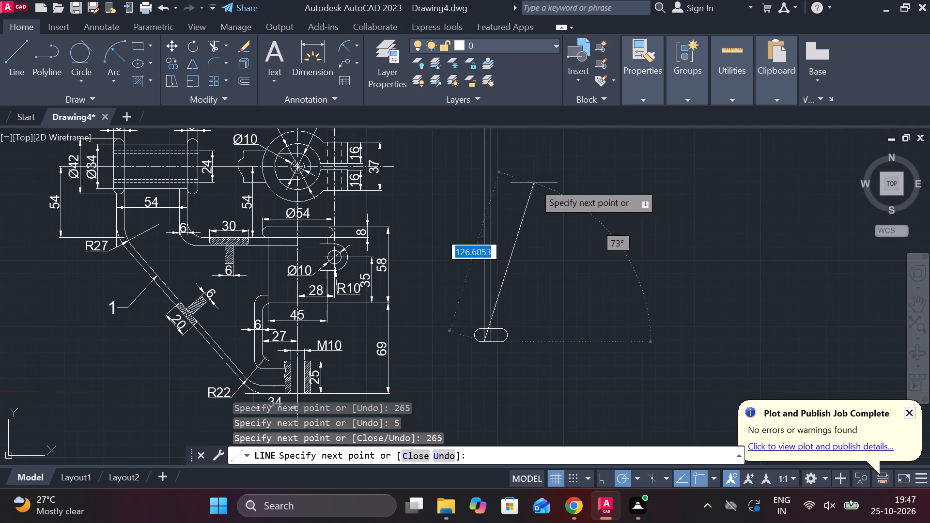
scroll(531, 180, up, 1)
key(Escape)
Draw a line from the top of the central vertical, 5 to the right and 265 straight down.
key(l)
key(Return)
middle_drag(531, 175, 530, 173)
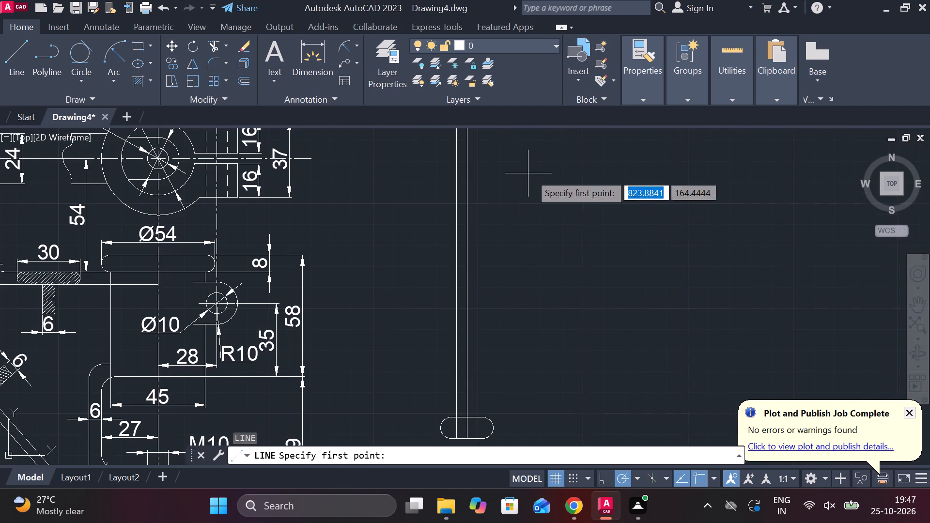
middle_drag(530, 173, 536, 359)
middle_drag(519, 146, 522, 423)
scroll(485, 329, up, 2)
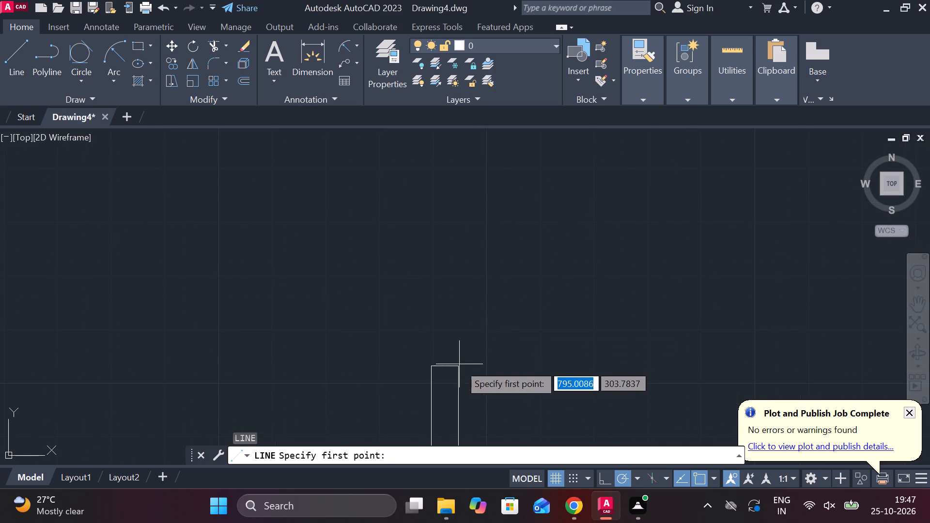
click(458, 365)
text(5)
key(space)
scroll(514, 367, down, 1)
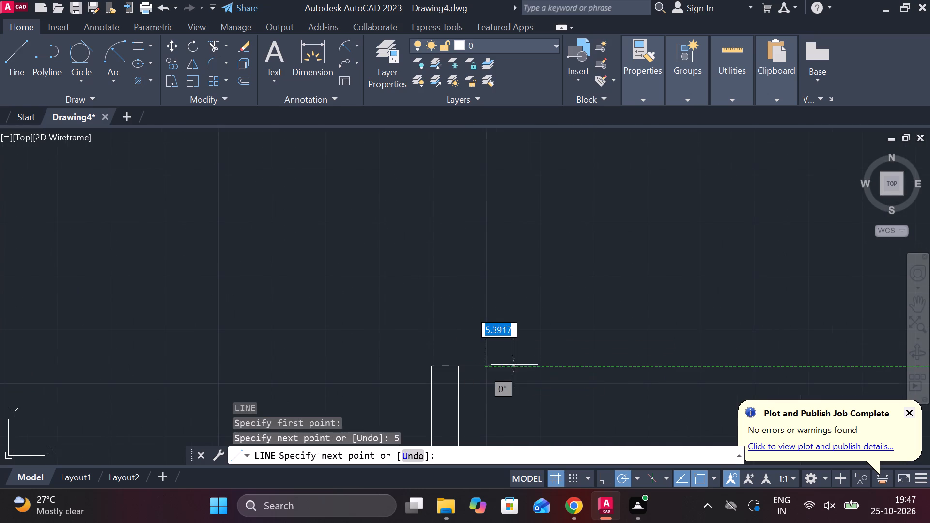
middle_drag(500, 387, 501, 317)
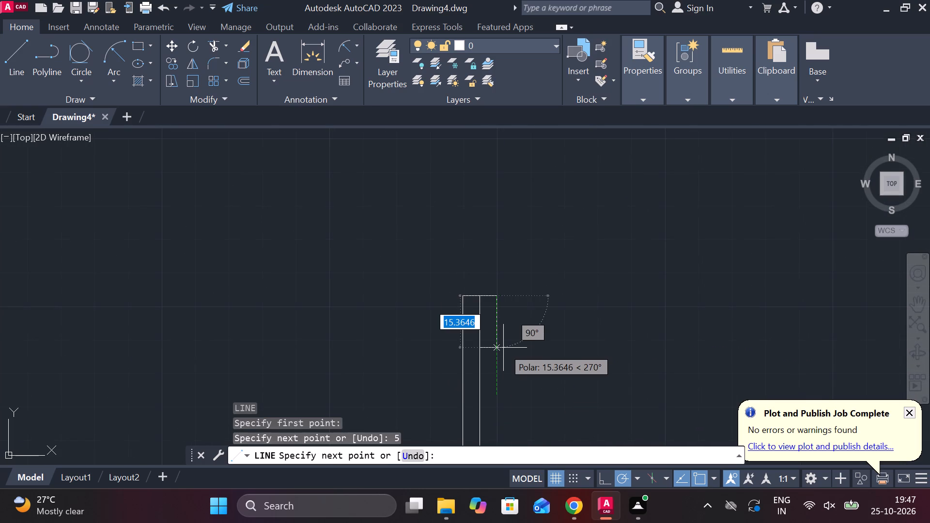
text(265)
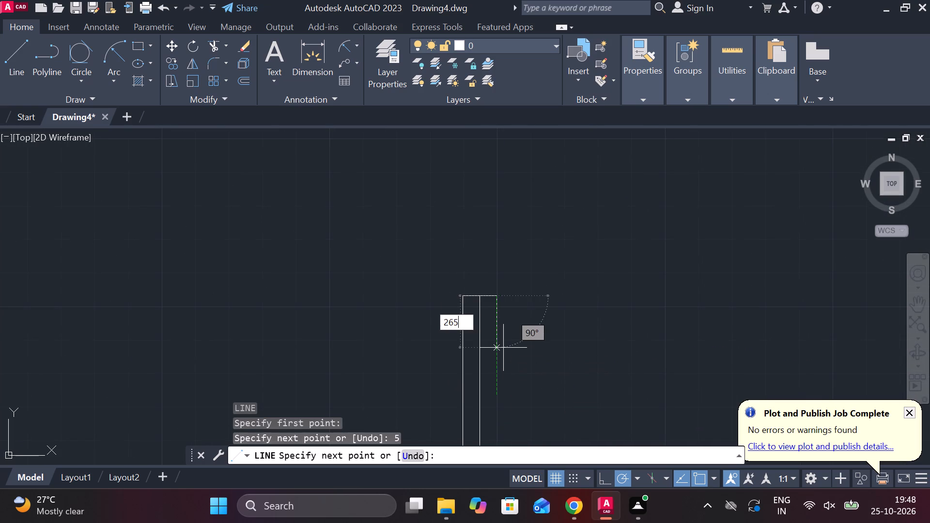
key(space)
scroll(503, 348, down, 2)
key(Escape)
middle_drag(560, 340, 560, 341)
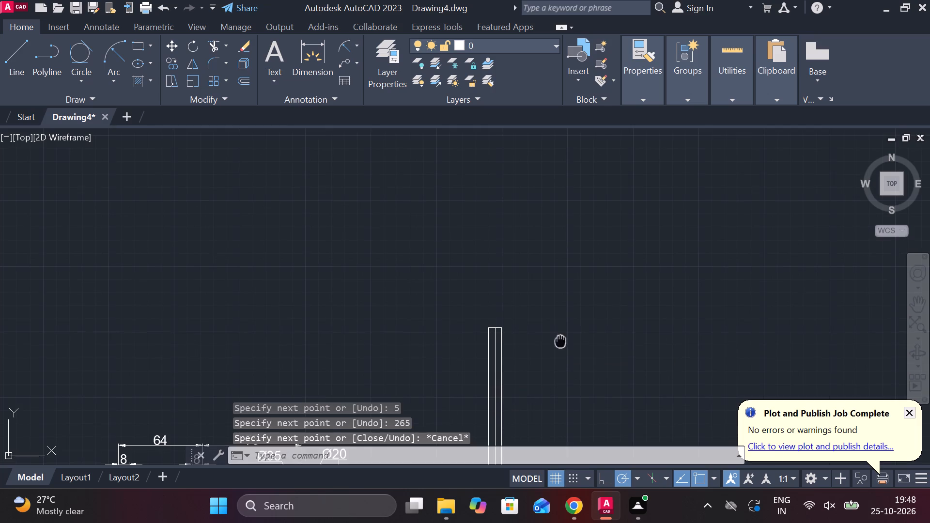
Trim the three vertical stem lines where they cross inside the rounded slot base.
middle_drag(560, 341, 524, 223)
scroll(571, 228, down, 1)
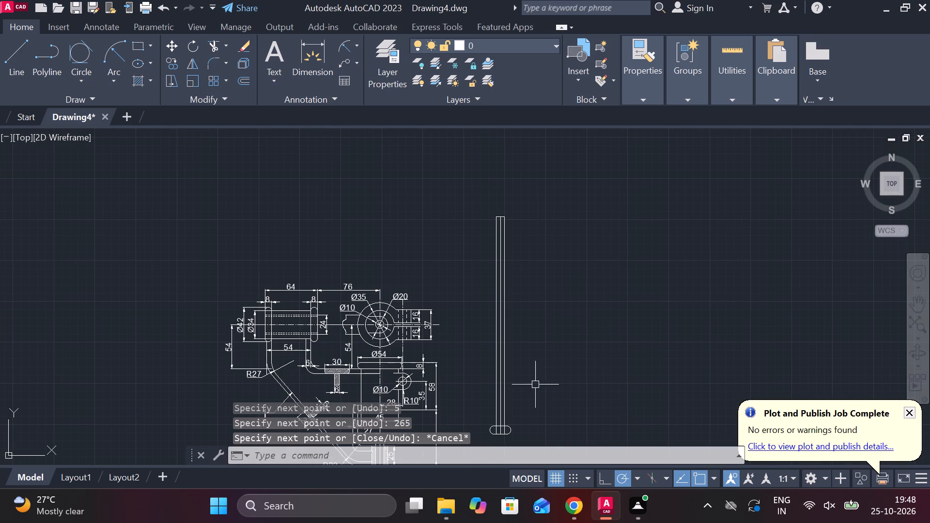
middle_drag(541, 395, 546, 308)
scroll(516, 343, up, 2)
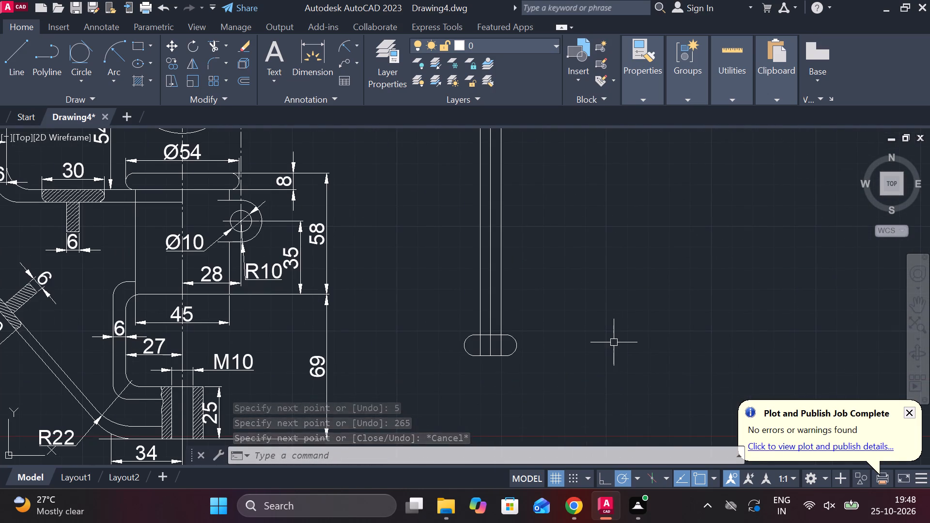
text(TR)
key(space)
scroll(498, 350, up, 3)
drag(529, 343, 418, 333)
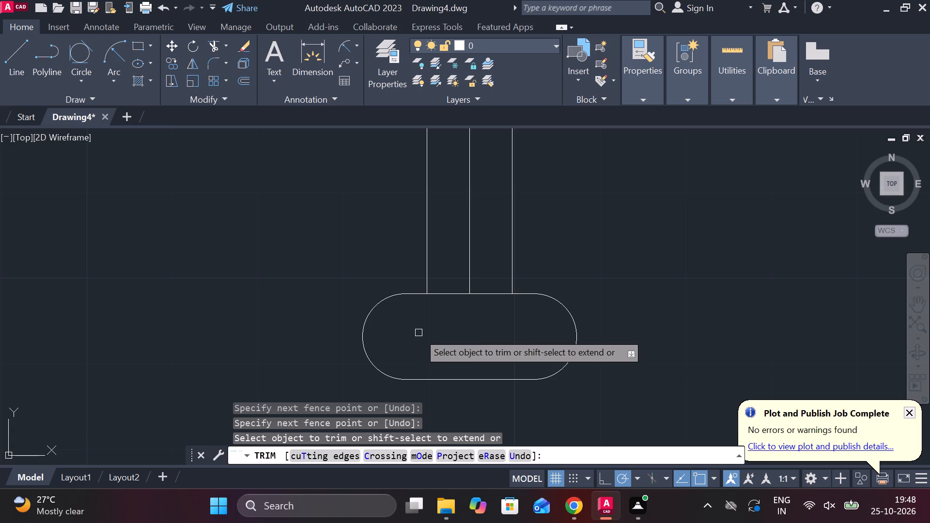
key(Escape)
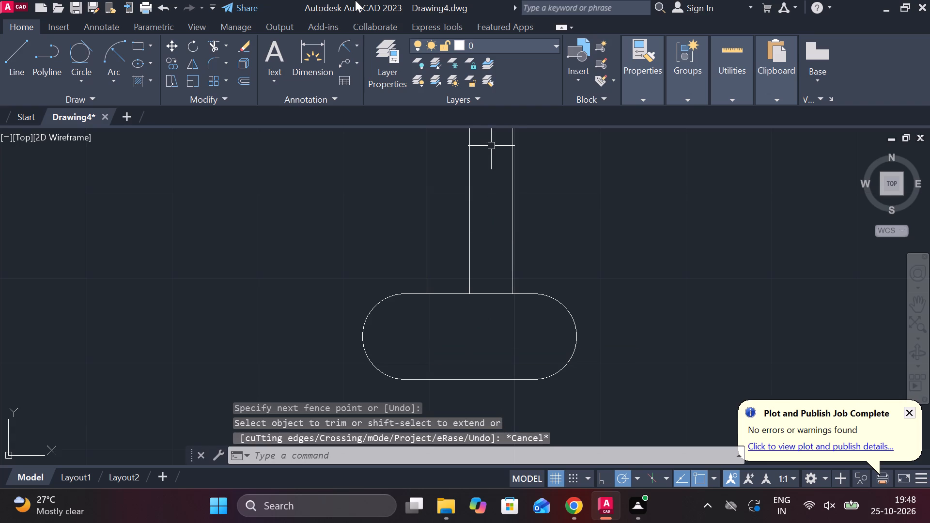
Erase the central vertical line of the stem, leaving its two outer edges.
scroll(576, 185, down, 3)
middle_drag(580, 194, 479, 328)
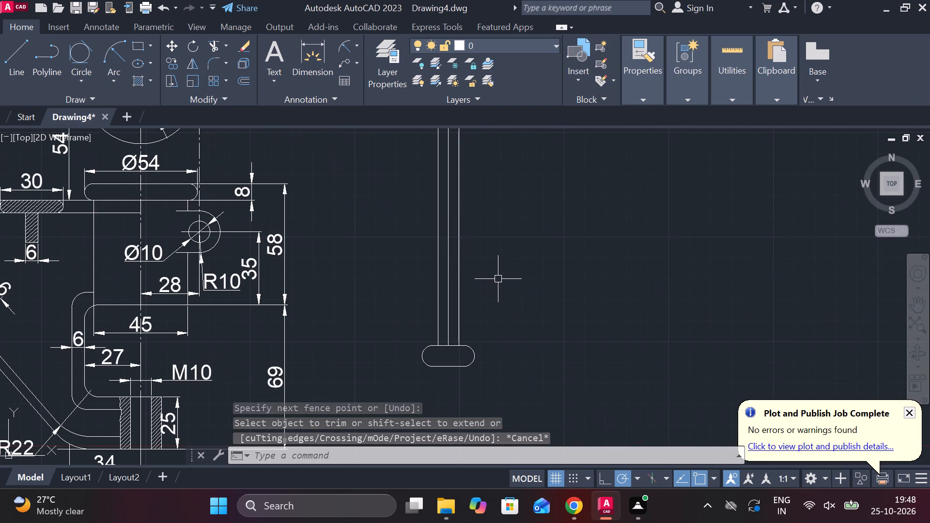
middle_drag(496, 248, 495, 370)
scroll(511, 325, down, 2)
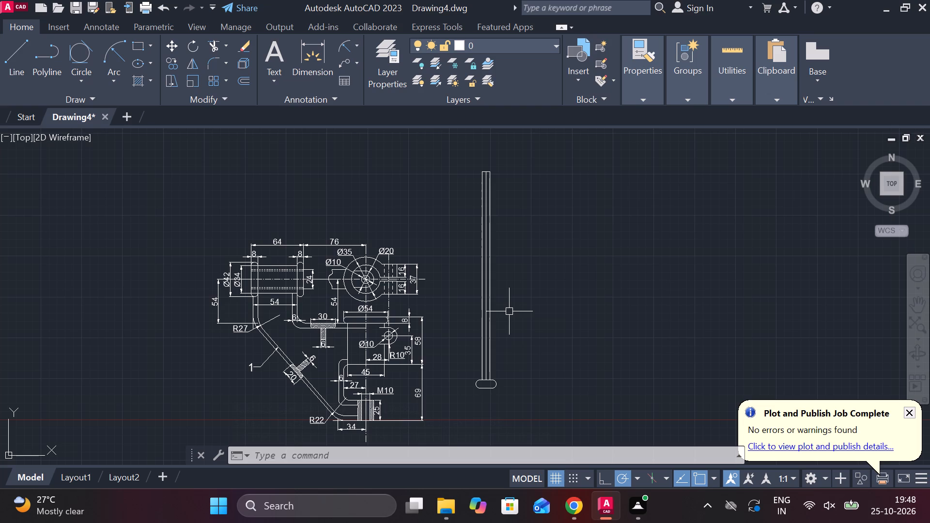
scroll(522, 240, up, 1)
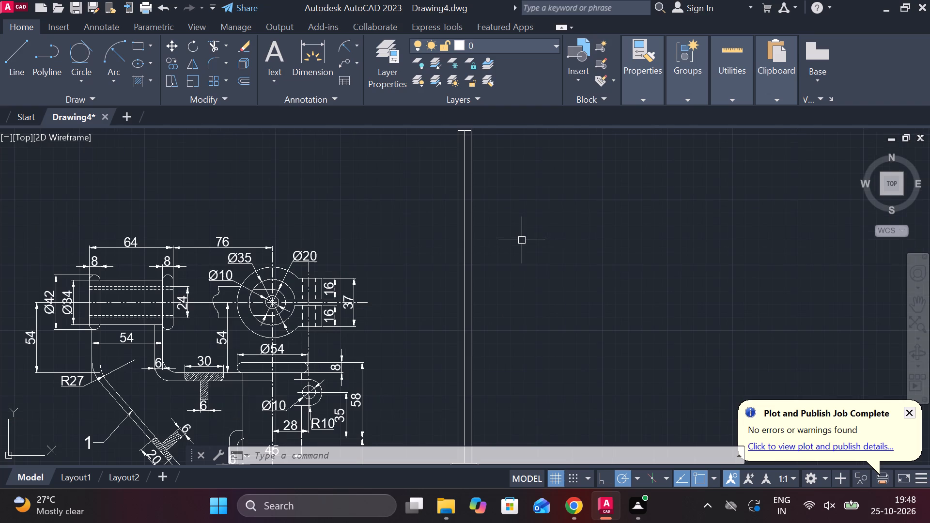
scroll(522, 240, down, 2)
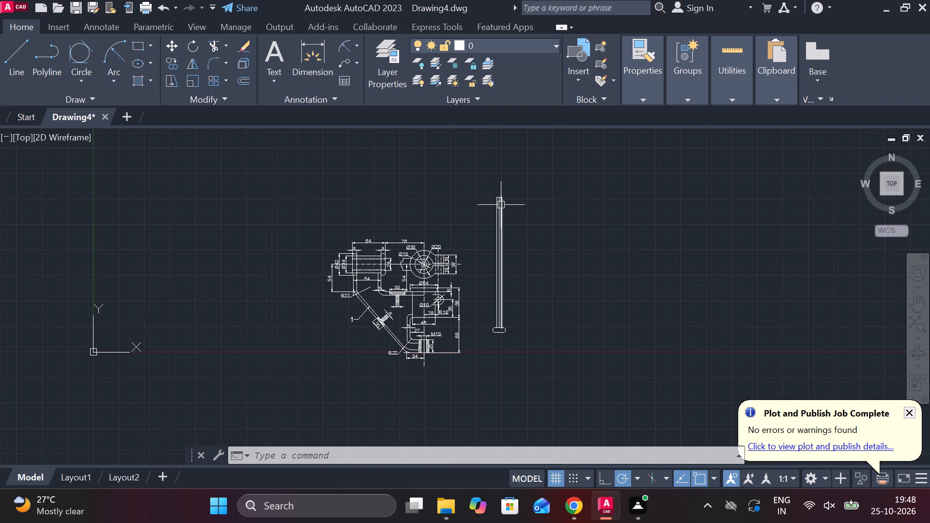
scroll(501, 205, up, 2)
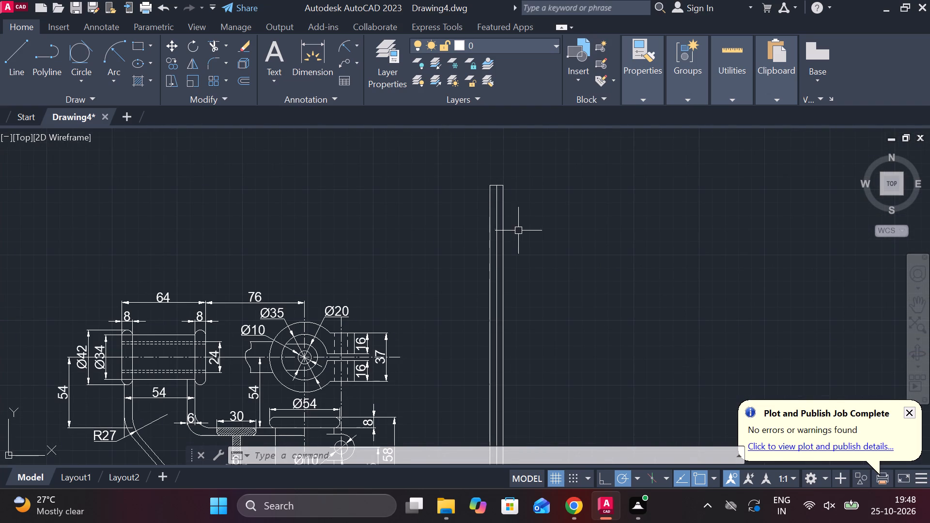
scroll(526, 235, down, 1)
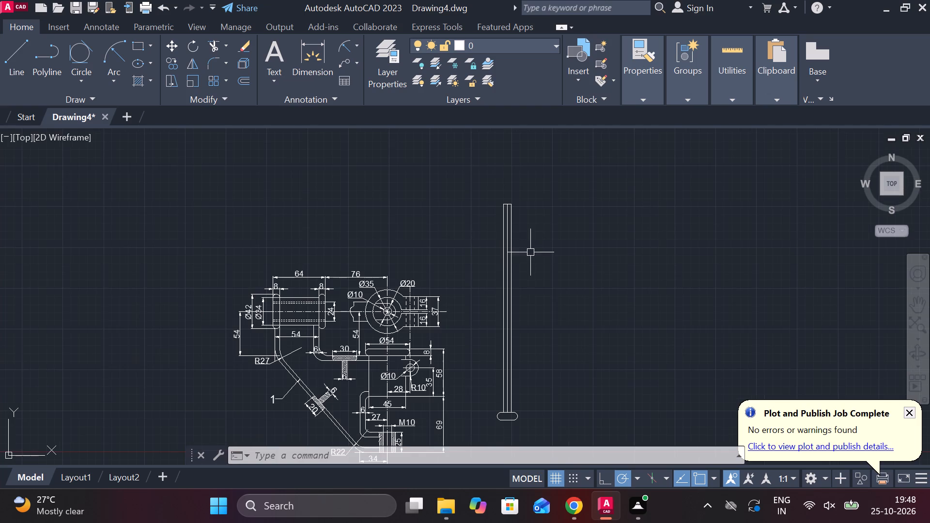
middle_drag(542, 327, 542, 279)
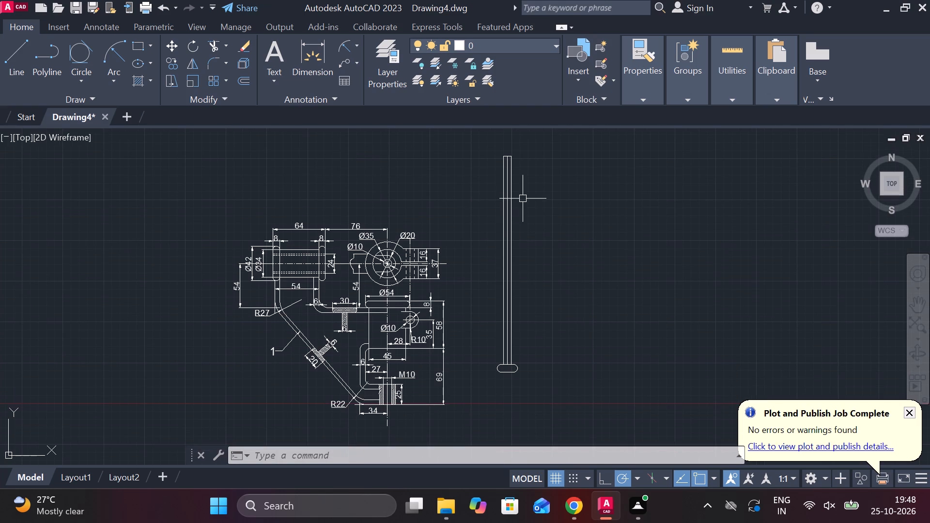
click(507, 232)
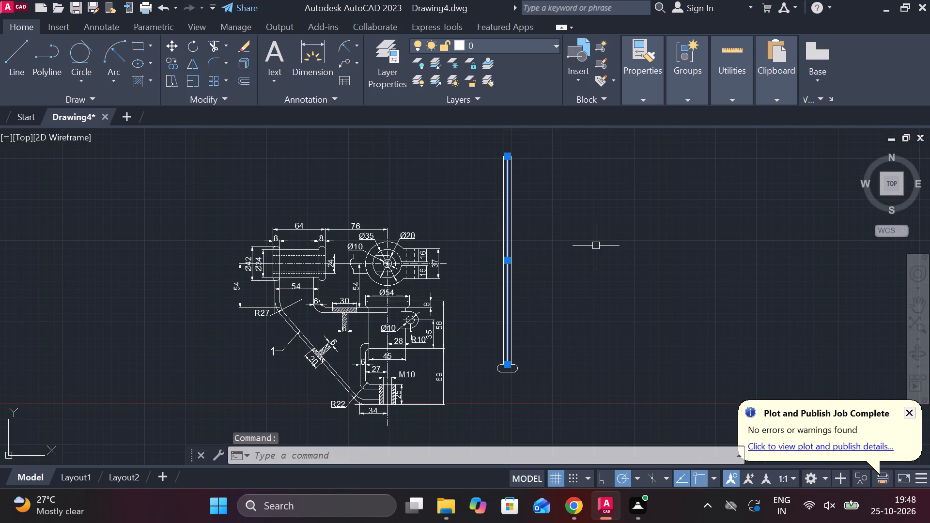
text(E)
key(space)
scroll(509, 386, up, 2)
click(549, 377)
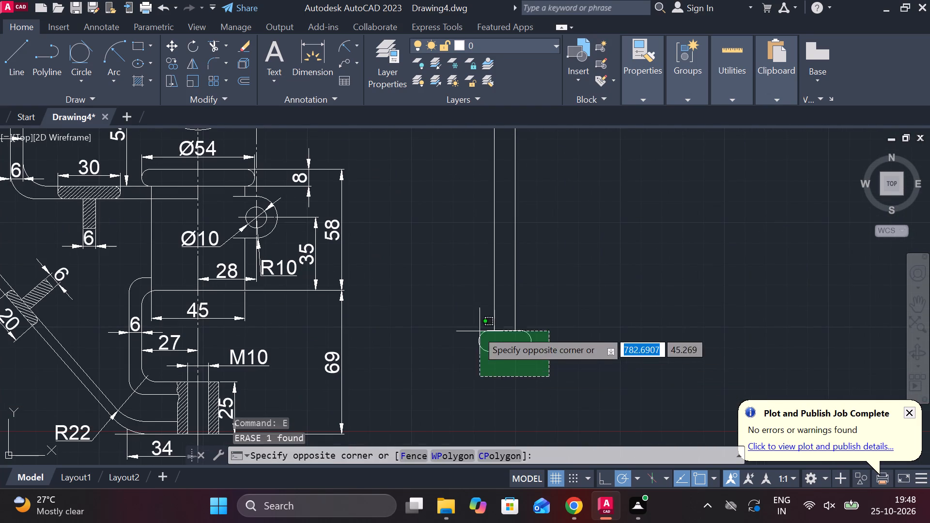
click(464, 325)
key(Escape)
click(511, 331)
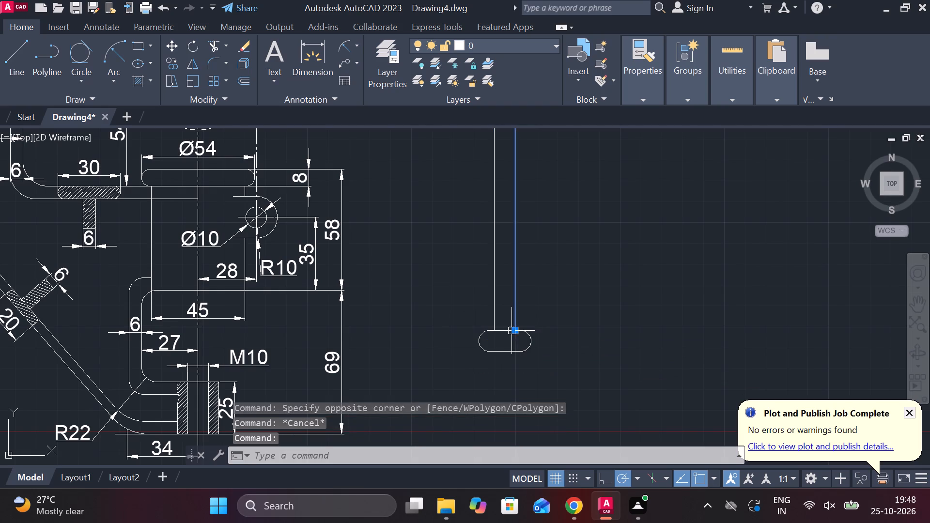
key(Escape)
Join the two straight edges and two end arcs of the slot base into one polyline.
scroll(500, 336, up, 2)
click(504, 320)
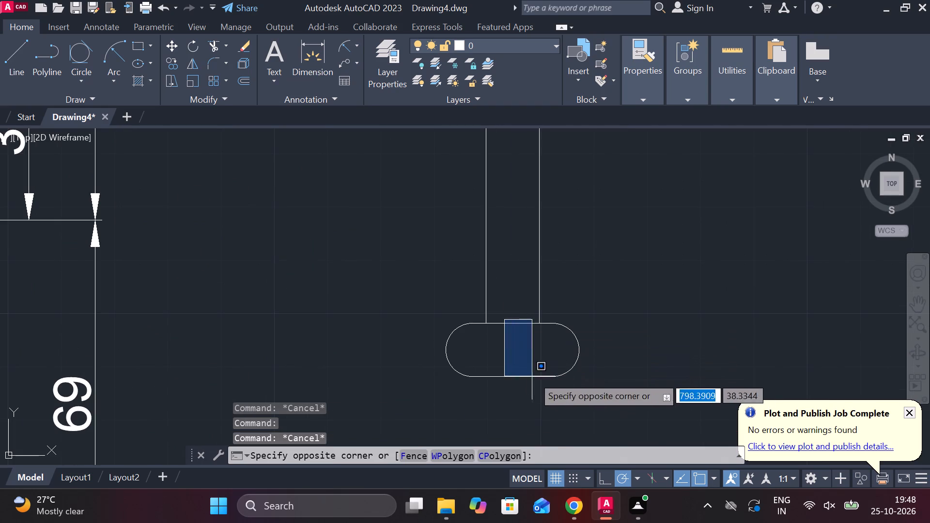
click(546, 380)
drag(567, 380, 559, 378)
click(403, 350)
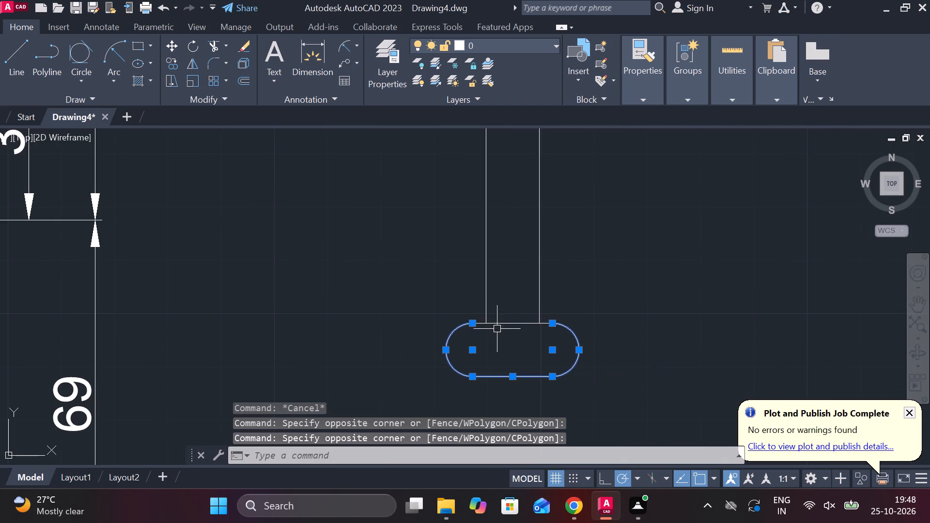
click(503, 325)
key(j)
key(Return)
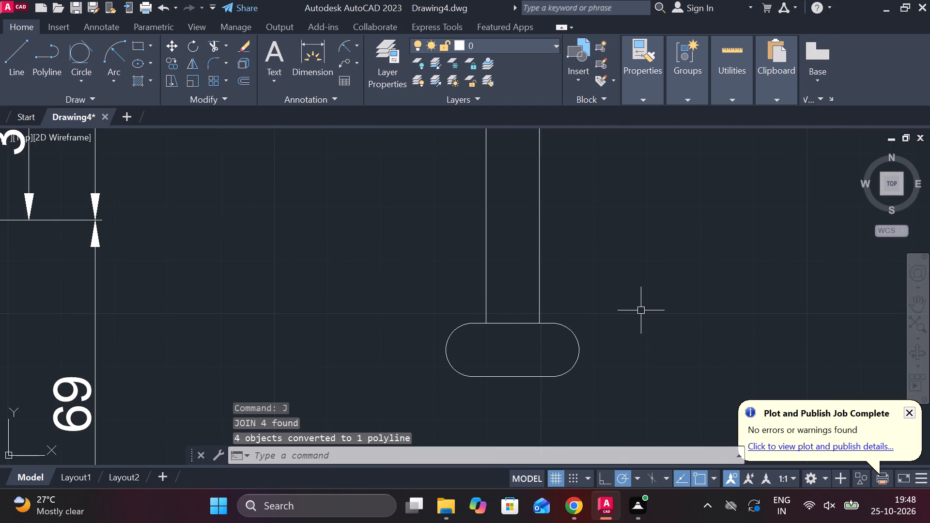
Copy the slot from its top-edge midpoint to a spot centred a short distance above the stem's top end.
click(572, 335)
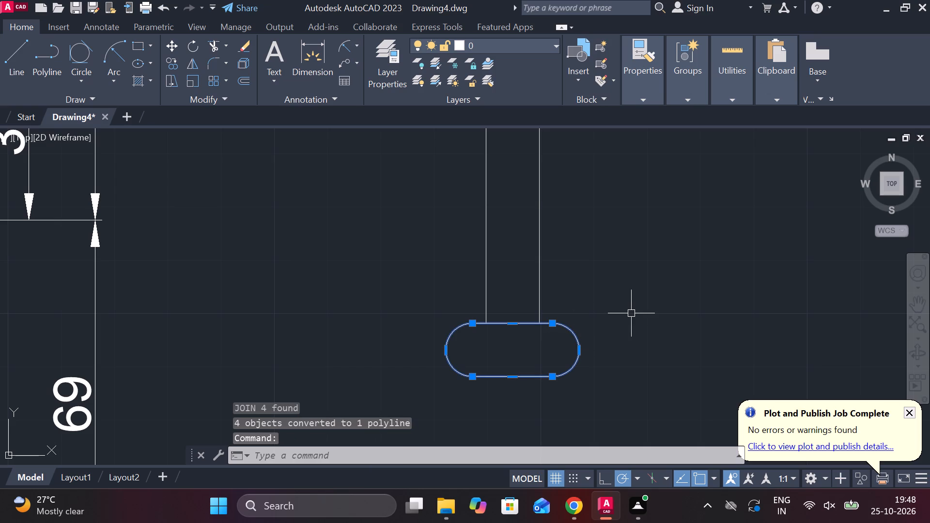
text(CO)
key(Return)
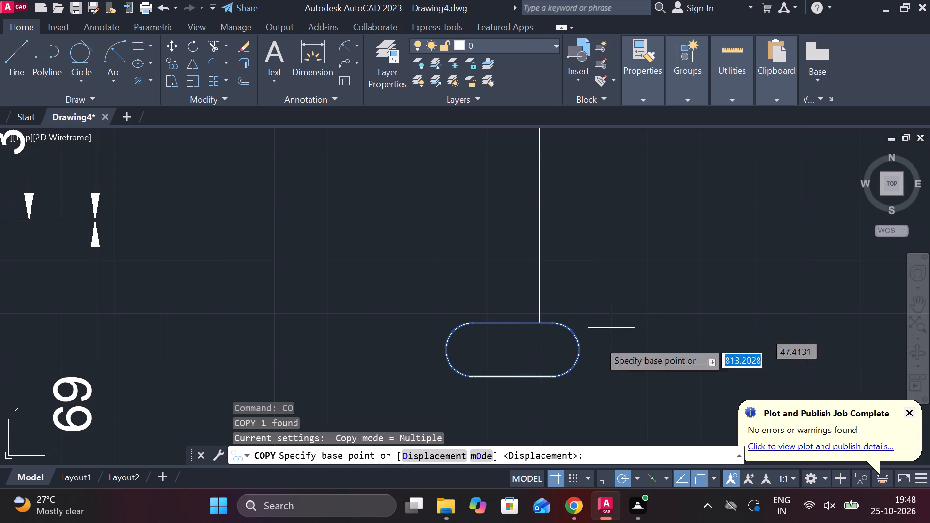
click(510, 324)
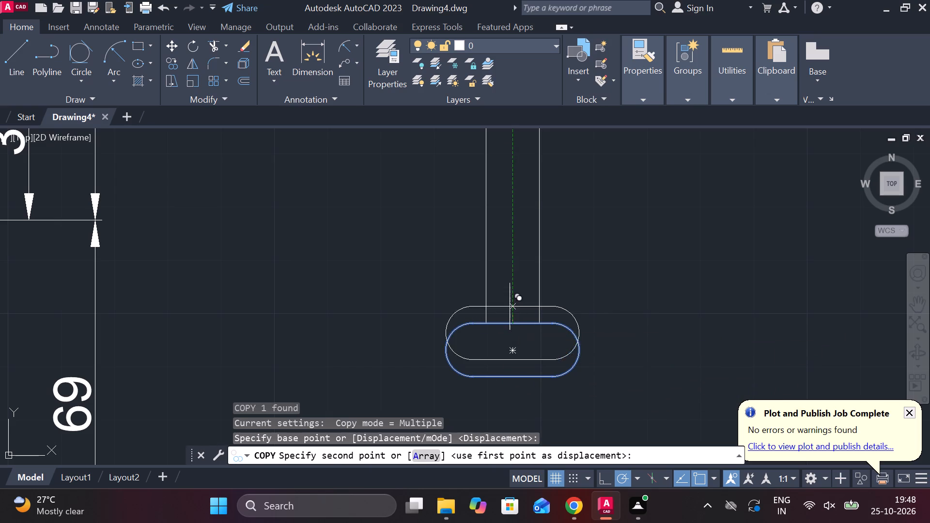
scroll(509, 300, down, 2)
middle_drag(500, 292, 493, 436)
middle_drag(503, 291, 481, 461)
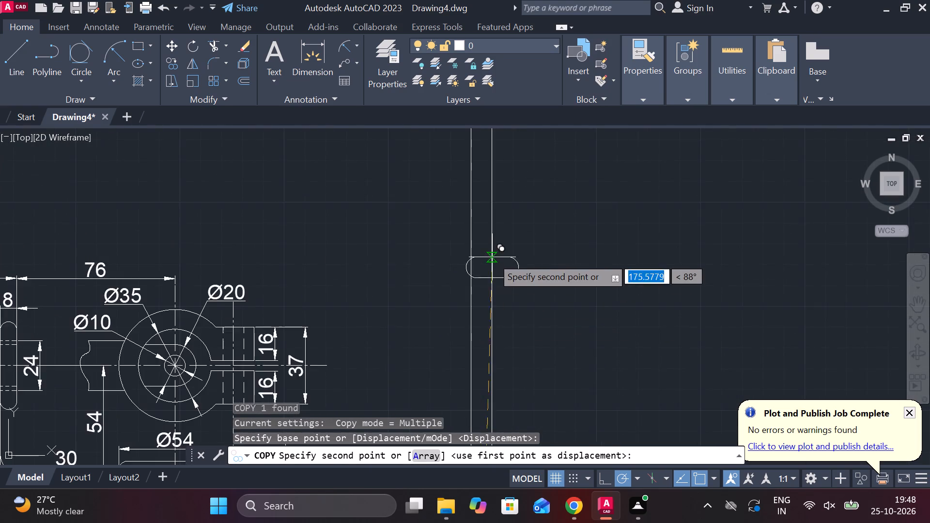
scroll(492, 257, down, 2)
scroll(488, 168, up, 2)
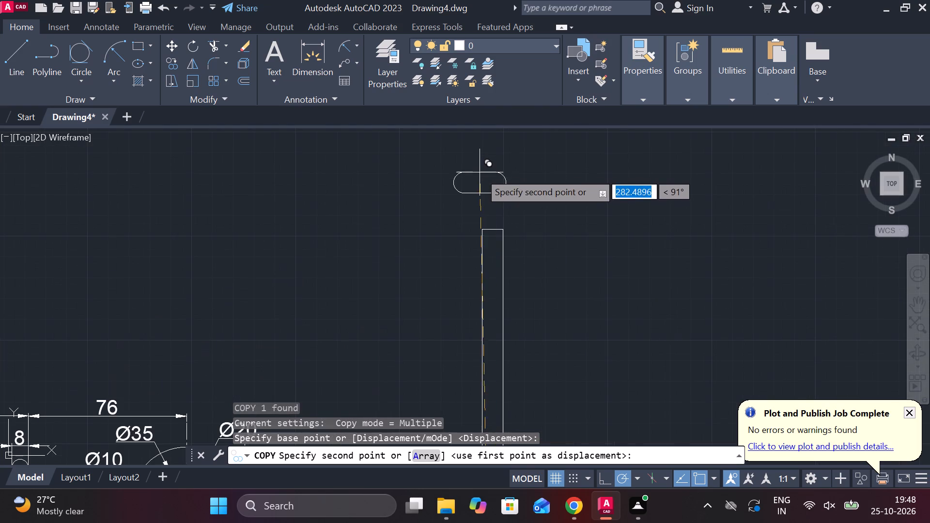
click(484, 177)
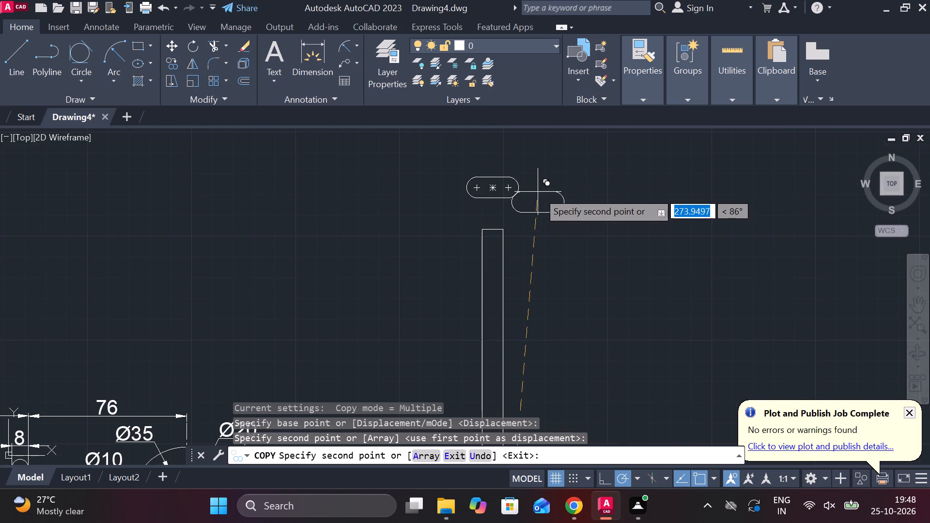
key(Escape)
Add a centerline between the stem's two long vertical edges.
scroll(551, 232, down, 2)
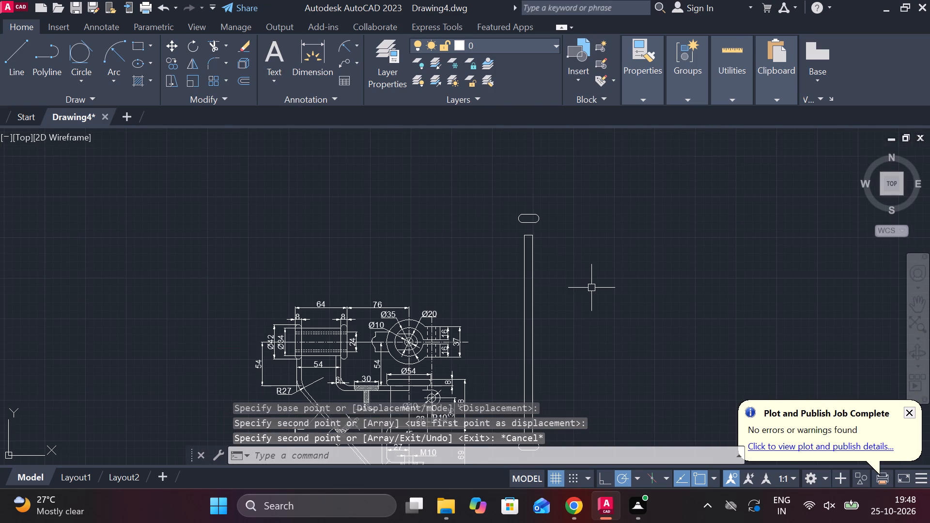
key(c)
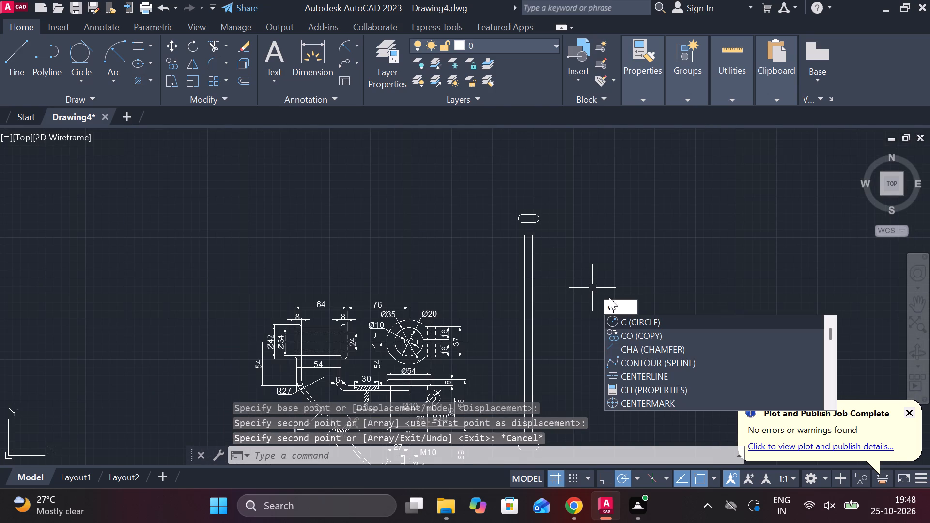
key(e)
click(636, 318)
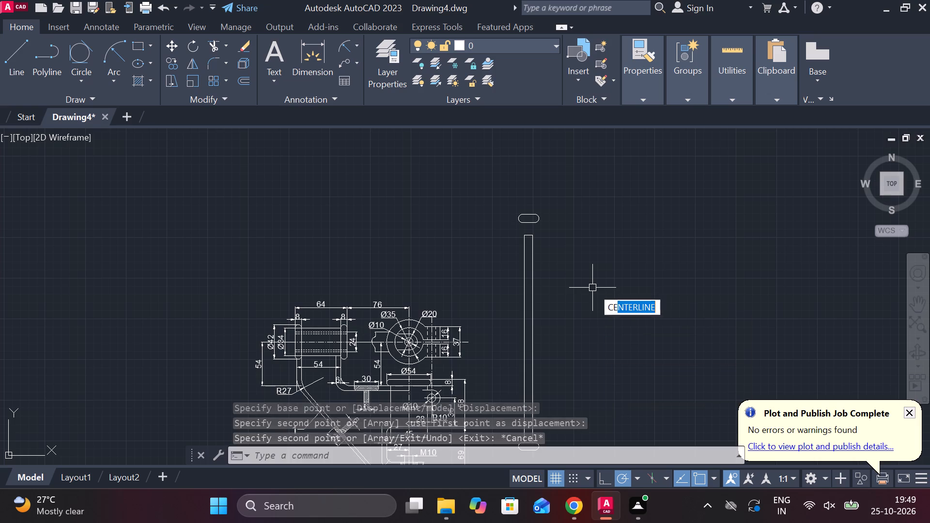
click(521, 306)
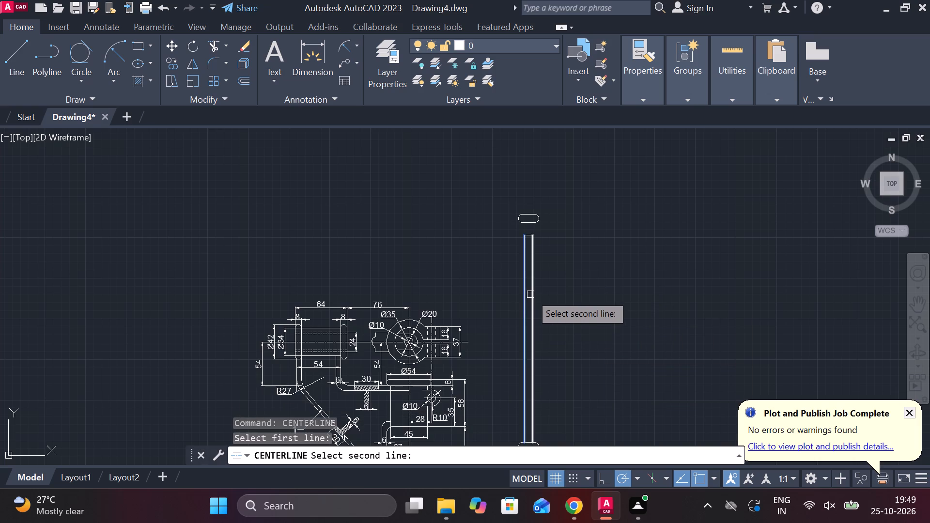
click(530, 293)
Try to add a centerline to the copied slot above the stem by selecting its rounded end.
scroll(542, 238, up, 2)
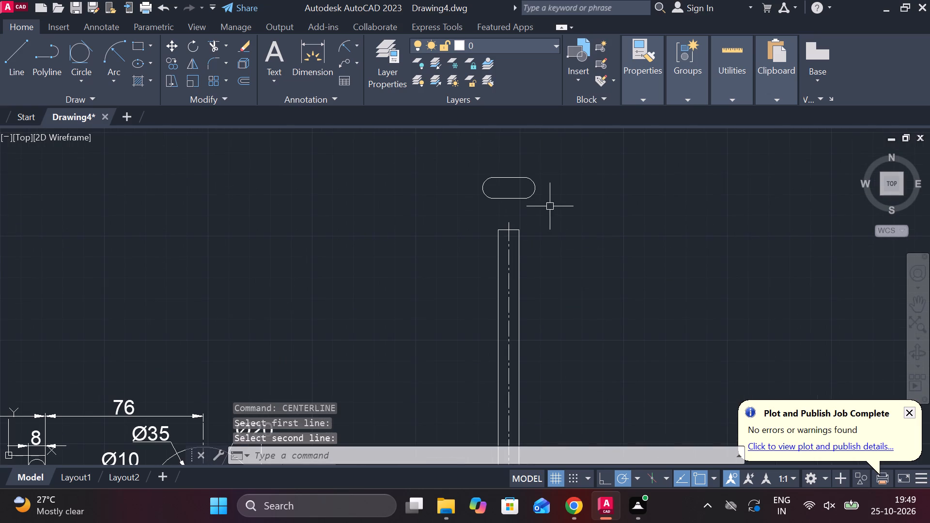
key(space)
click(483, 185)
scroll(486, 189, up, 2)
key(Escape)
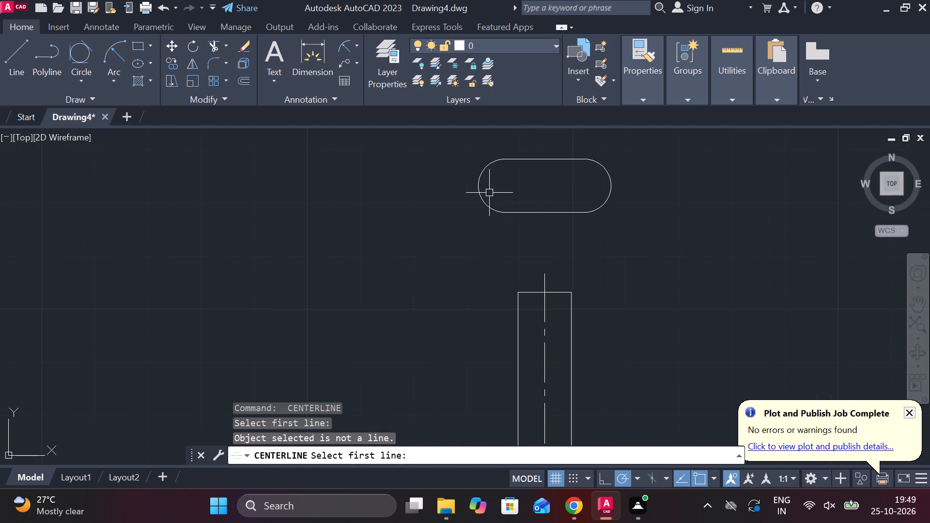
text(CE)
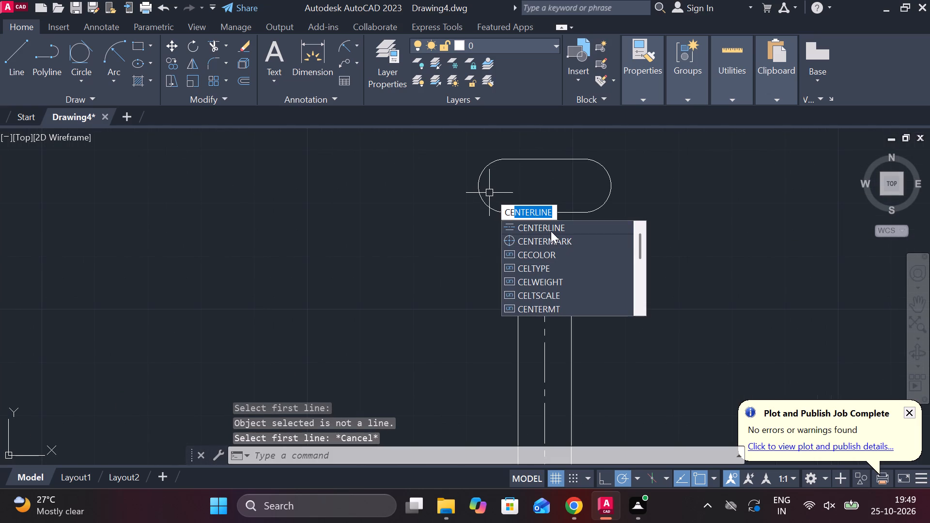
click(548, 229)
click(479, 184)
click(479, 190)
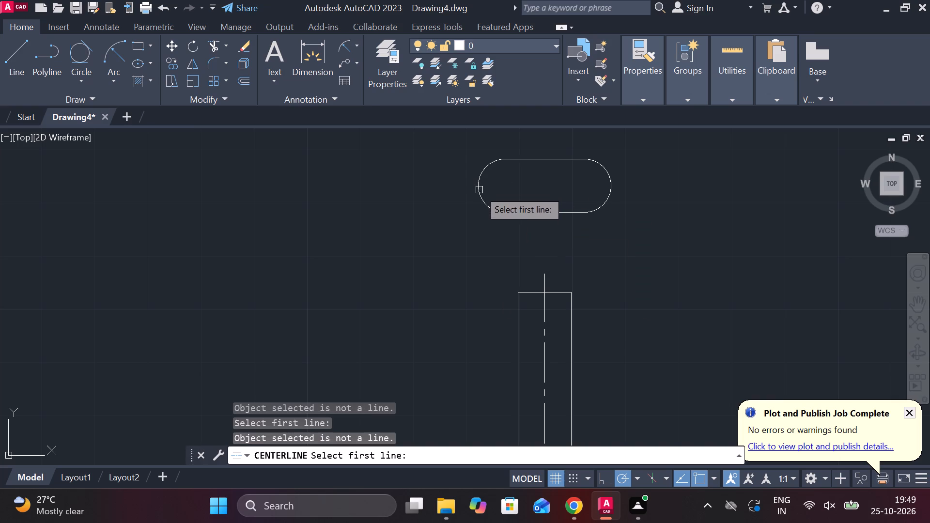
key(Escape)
Stretch the upper end of the stem's centerline up through the copied slot to just above it.
click(544, 276)
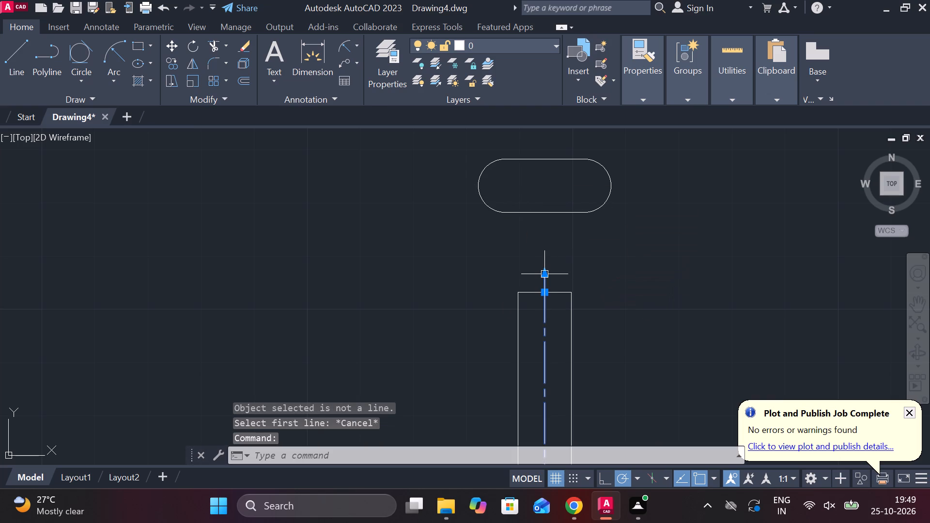
click(544, 269)
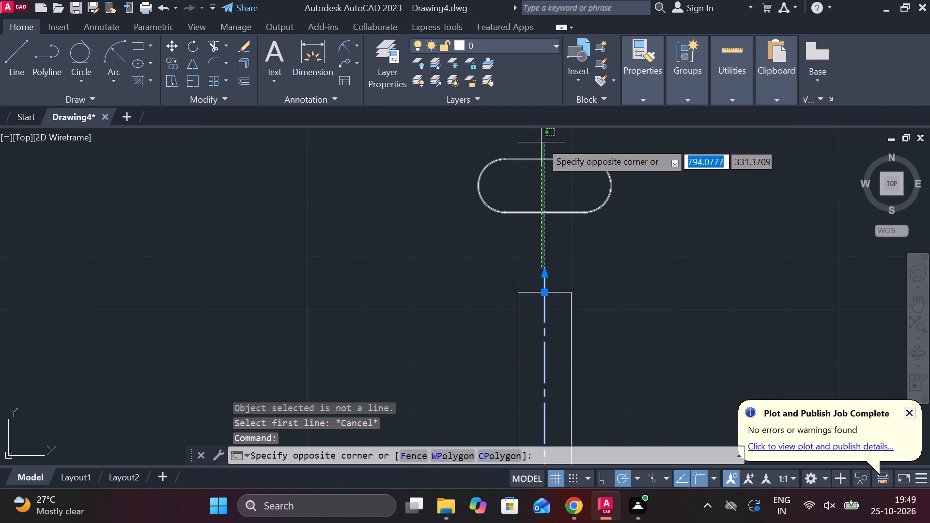
key(Escape)
click(544, 271)
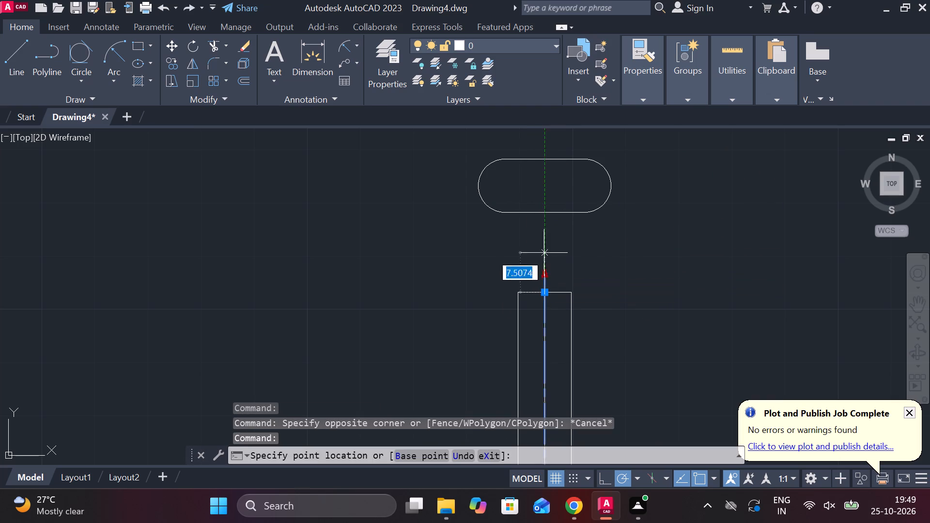
click(545, 137)
key(Escape)
scroll(604, 262, down, 2)
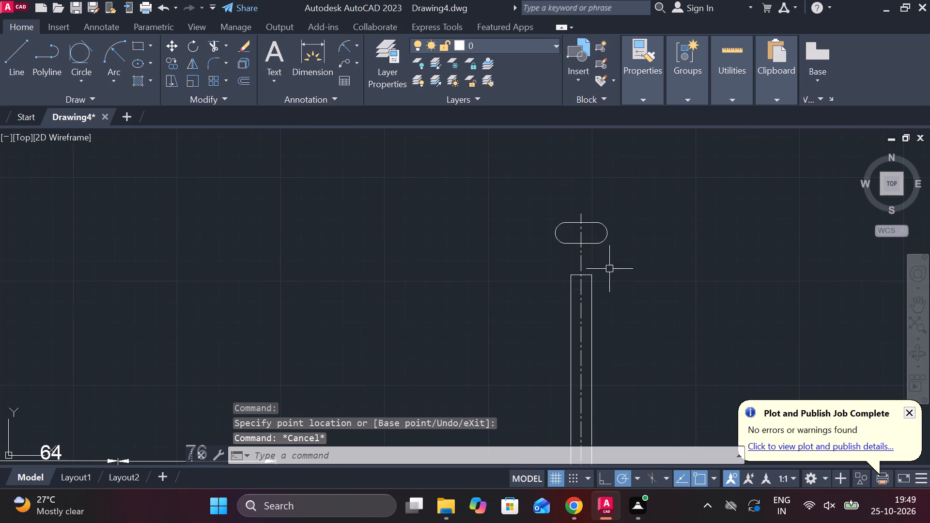
Draw a vertical line across the copied slot from its top-edge midpoint to its bottom edge.
middle_drag(598, 294, 547, 265)
scroll(540, 261, down, 1)
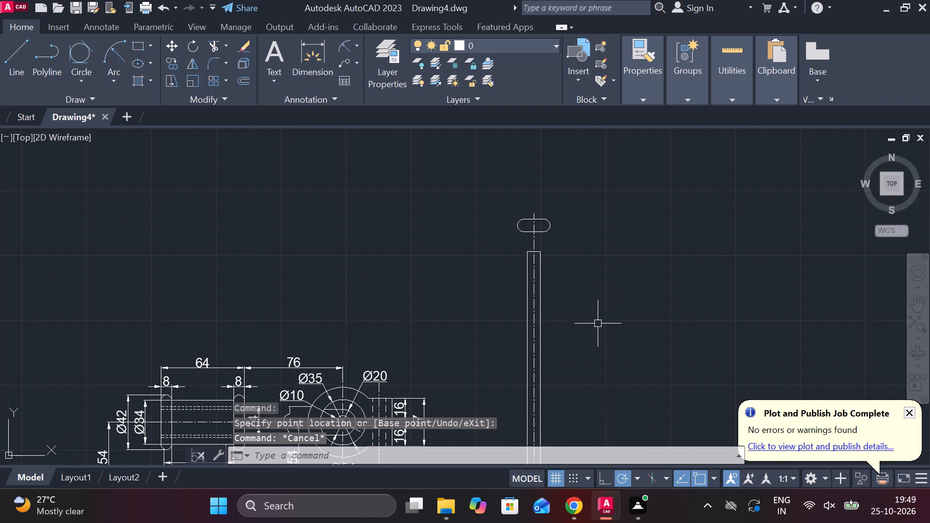
scroll(542, 242, up, 2)
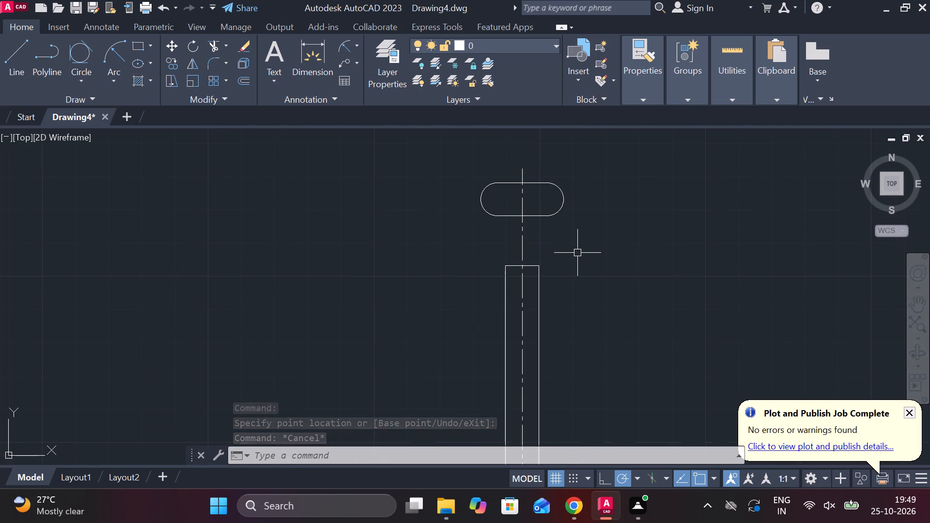
key(l)
key(Return)
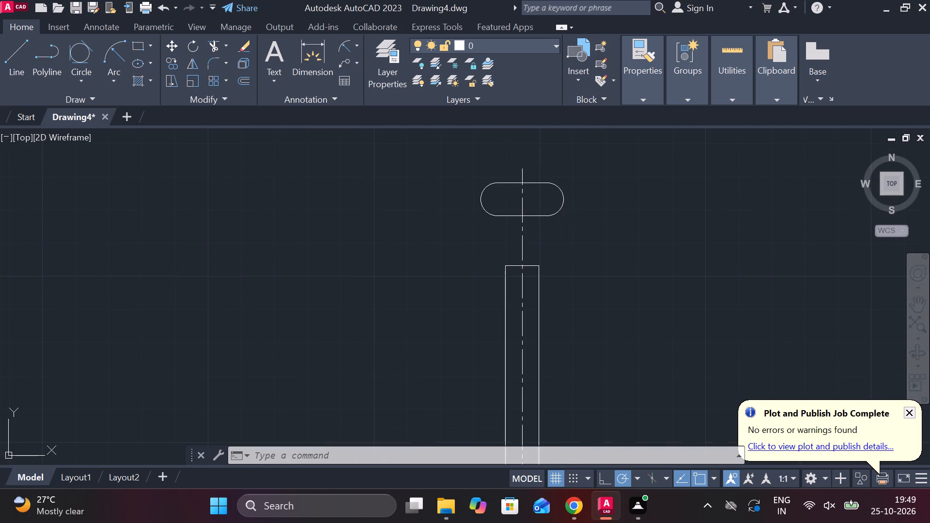
scroll(539, 202, up, 2)
click(496, 157)
click(493, 242)
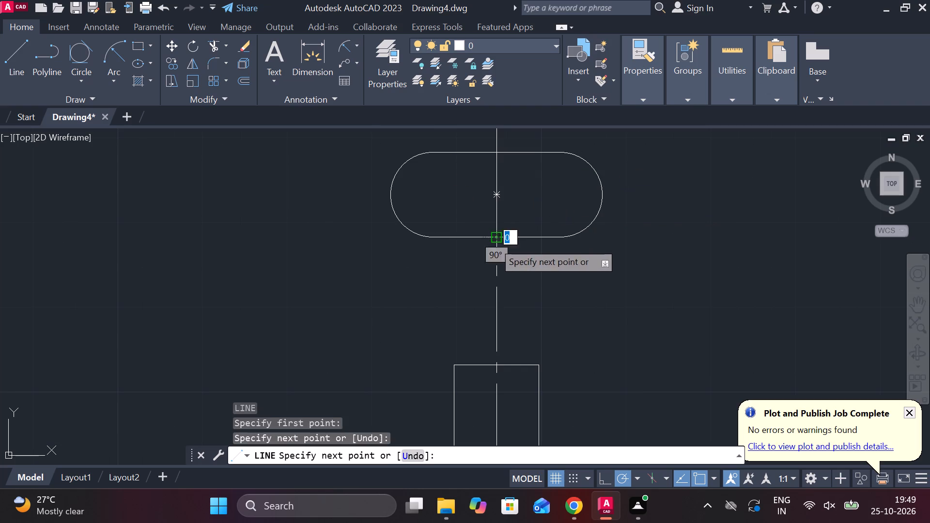
key(Escape)
Offset the slot's vertical middle line by 5 to each side.
click(499, 192)
key(o)
key(Return)
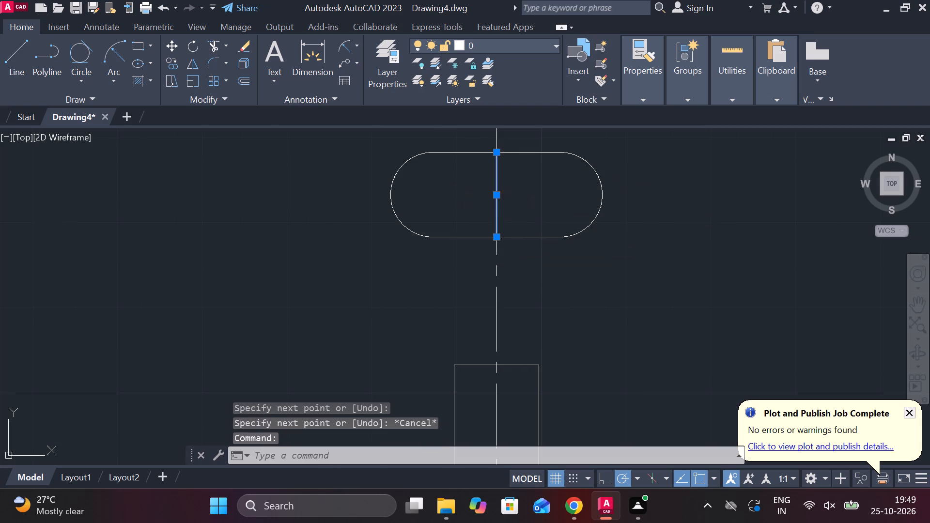
key(Return)
text(5)
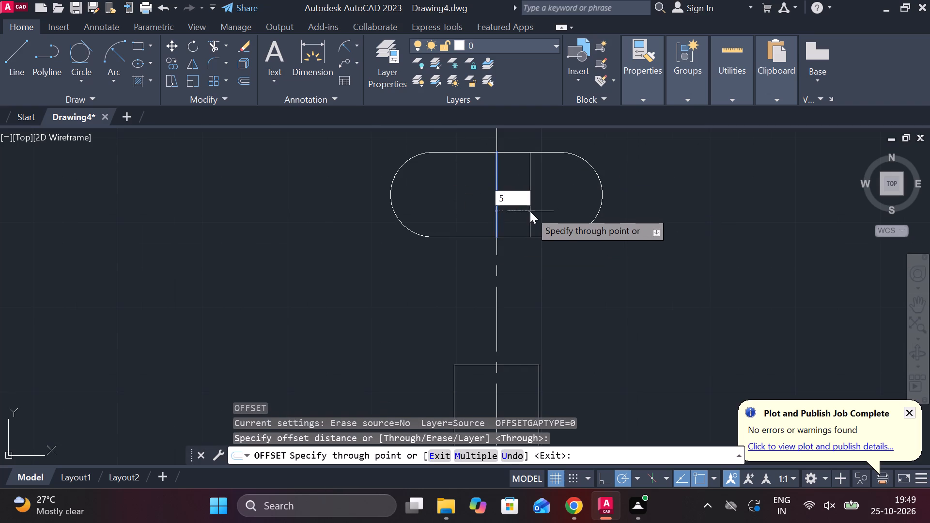
key(space)
click(494, 190)
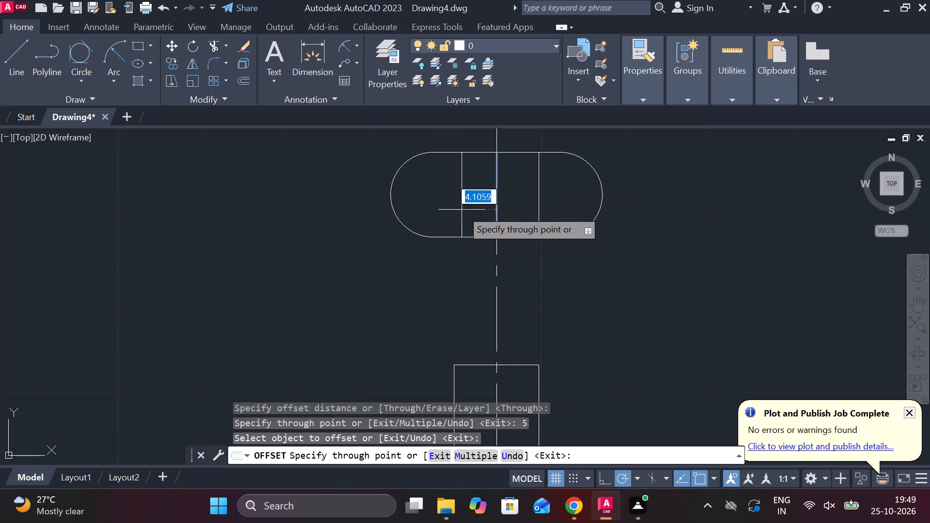
key(5)
key(space)
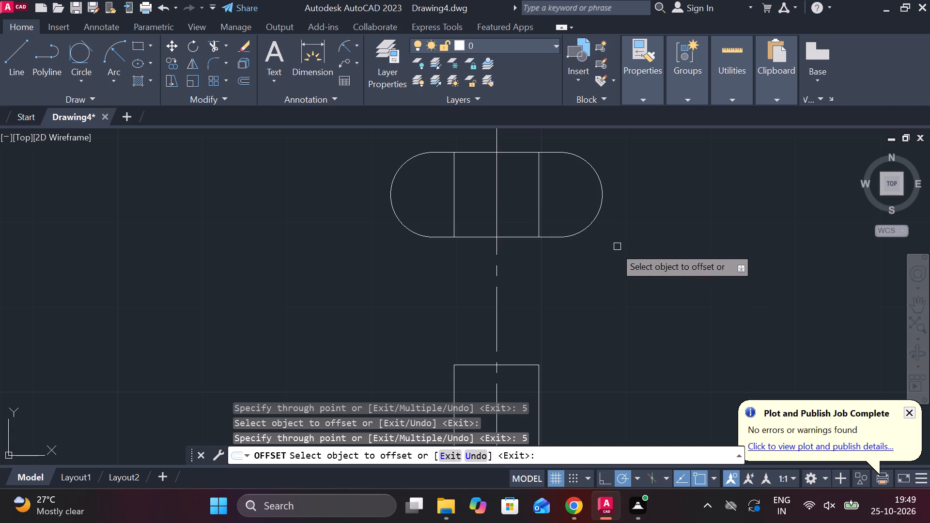
key(Escape)
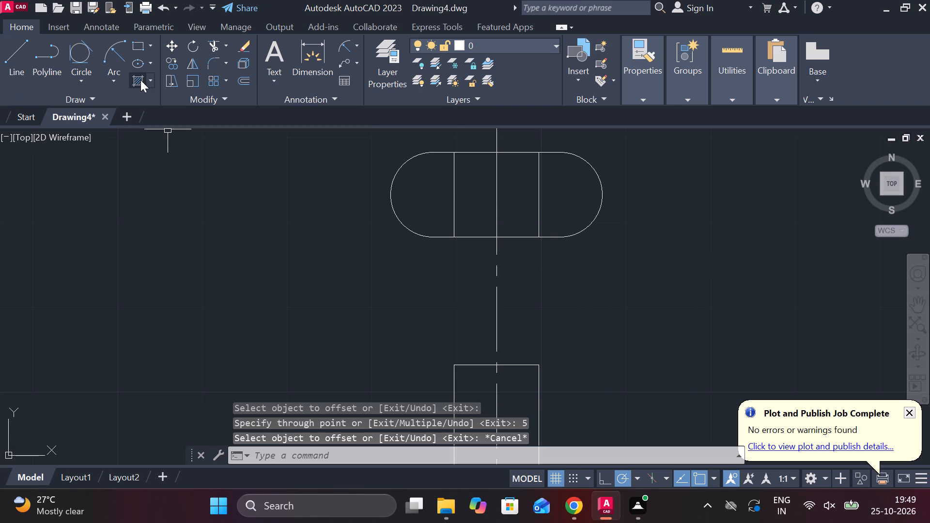
Hatch both rounded end regions of the copied slot, outside the offset lines, with the hatch angle set to 90.
click(140, 80)
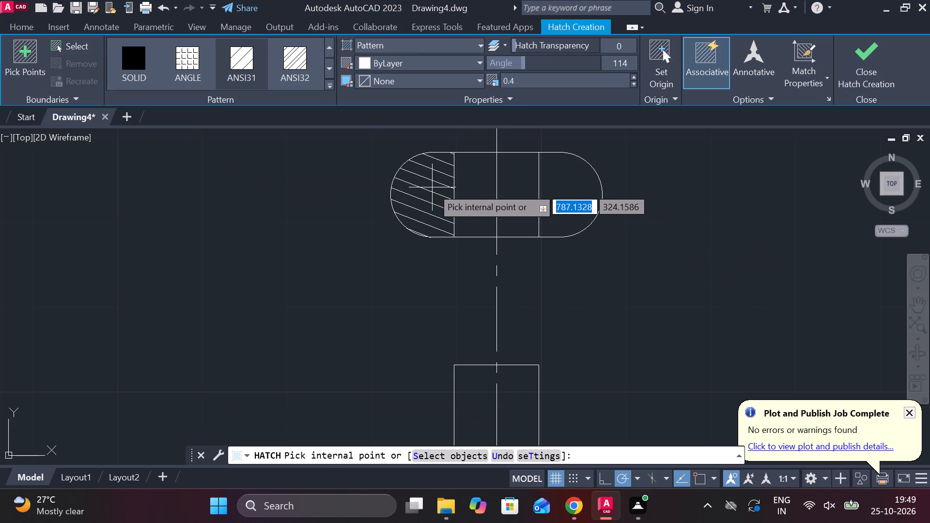
click(620, 64)
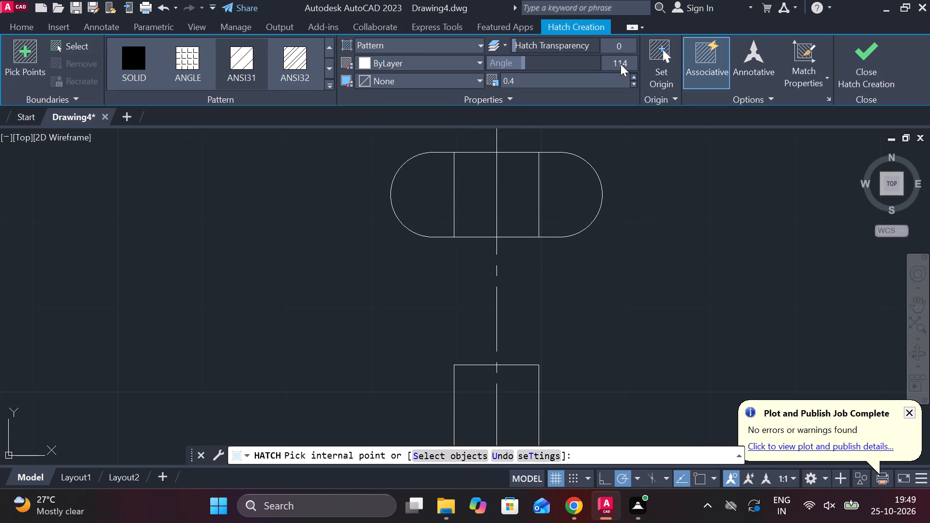
text(90)
key(Return)
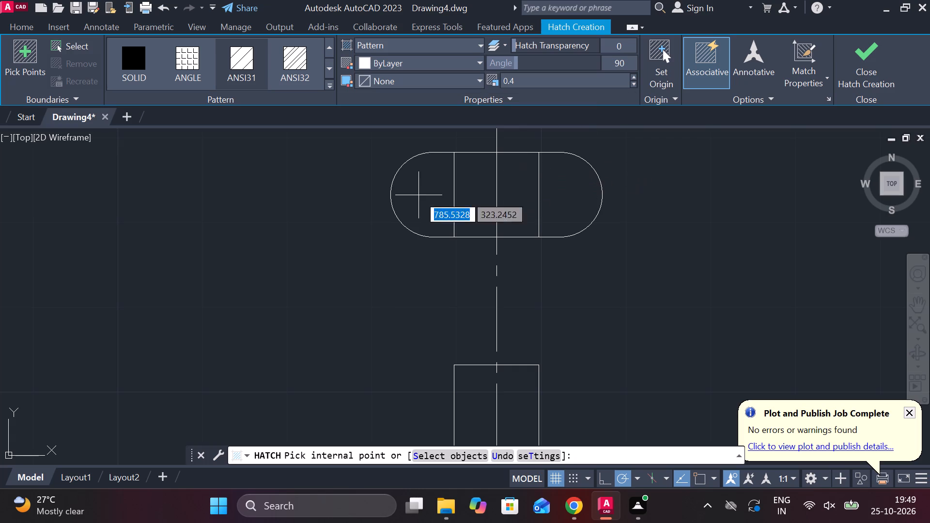
click(418, 195)
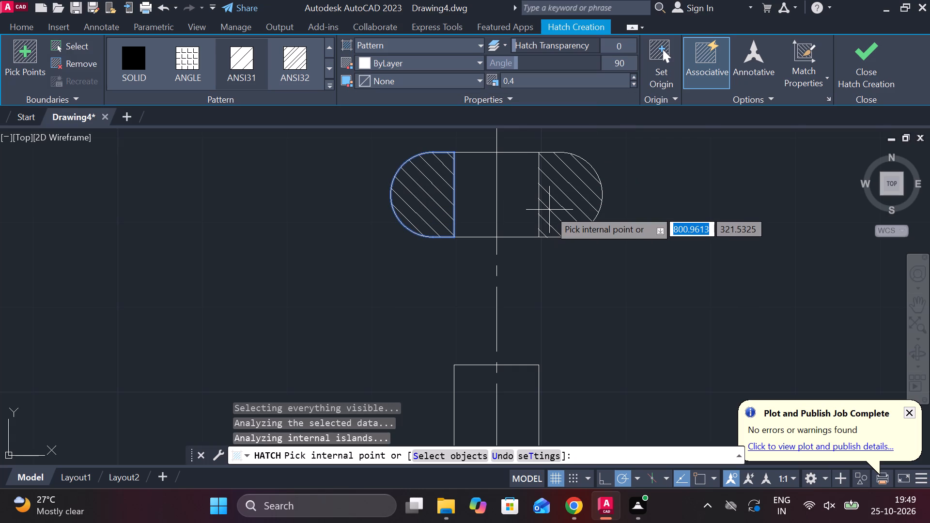
click(549, 210)
click(850, 70)
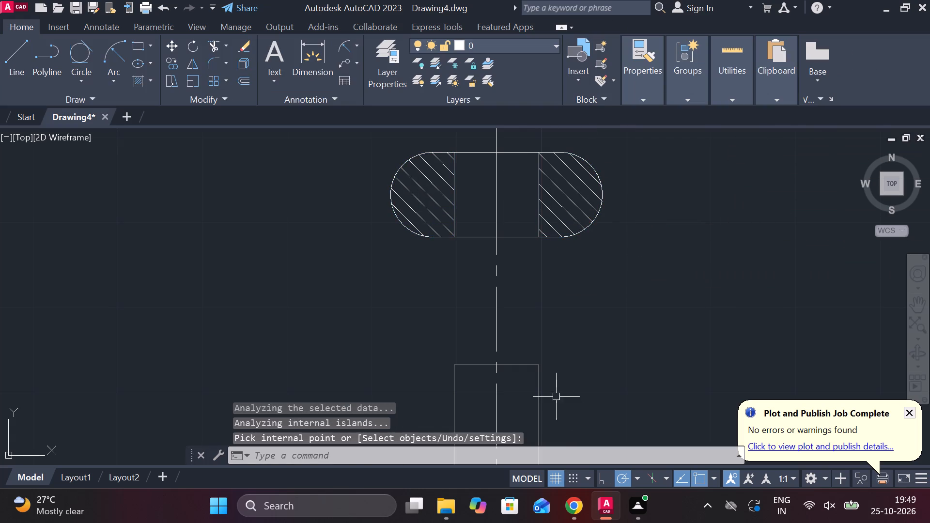
Start a new outline in the empty area to the right of the stem with a horizontal line 28 long.
scroll(554, 389, down, 4)
middle_drag(561, 394, 480, 228)
scroll(536, 307, down, 1)
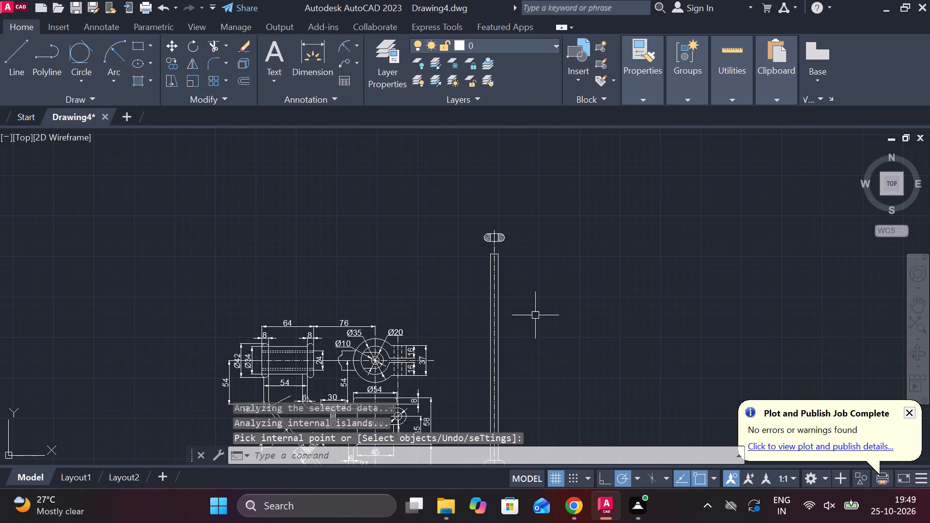
middle_drag(522, 347, 476, 272)
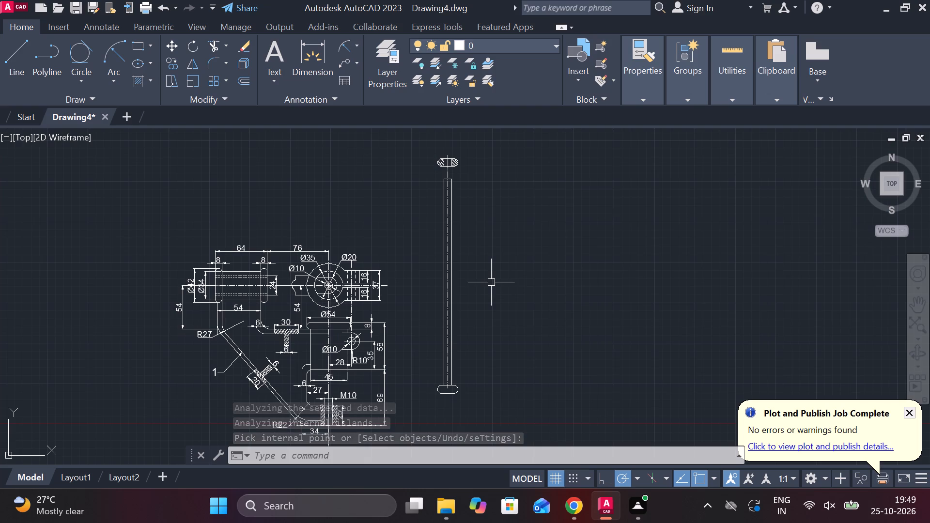
scroll(488, 302, up, 1)
middle_drag(465, 300, 421, 292)
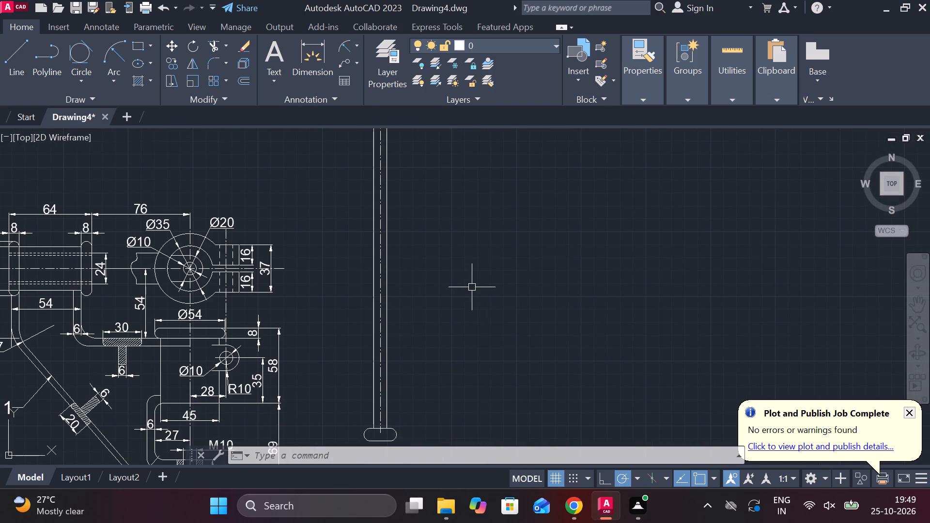
middle_drag(472, 287, 435, 292)
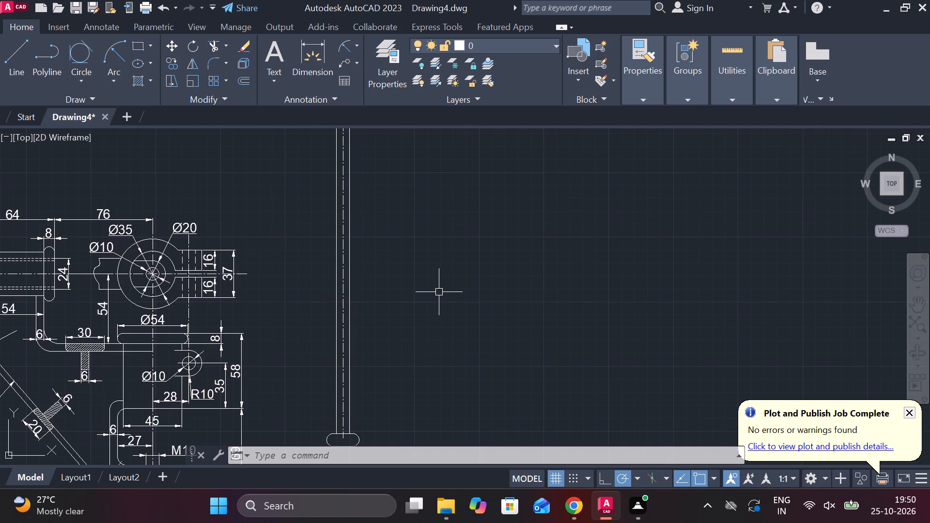
key(l)
key(Return)
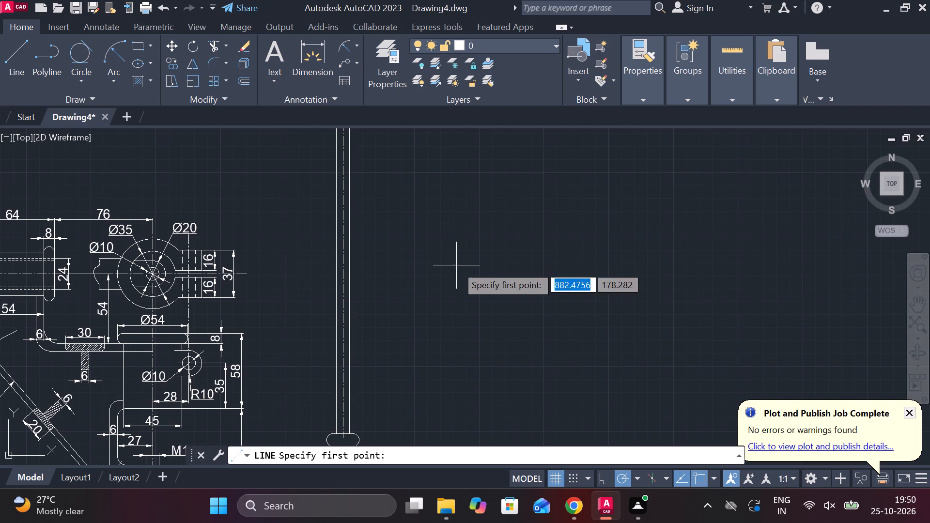
click(452, 211)
key(2)
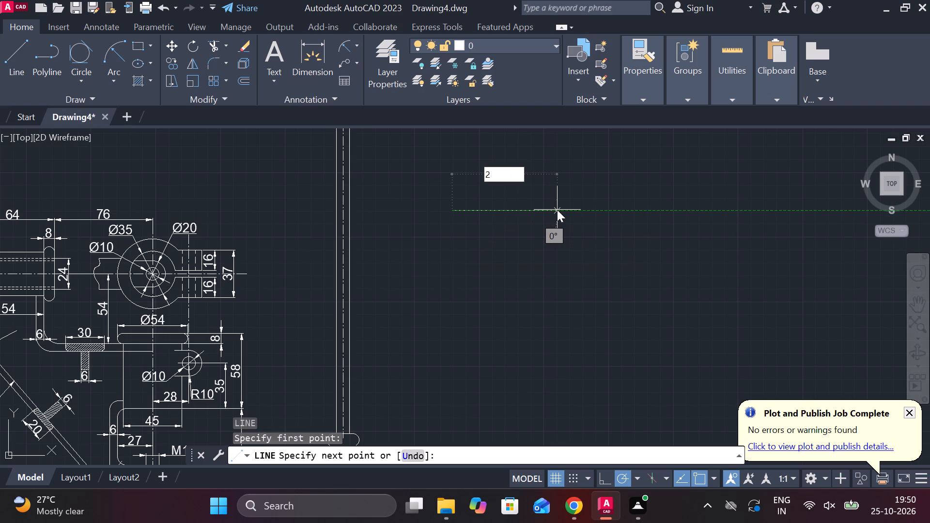
text(8)
key(space)
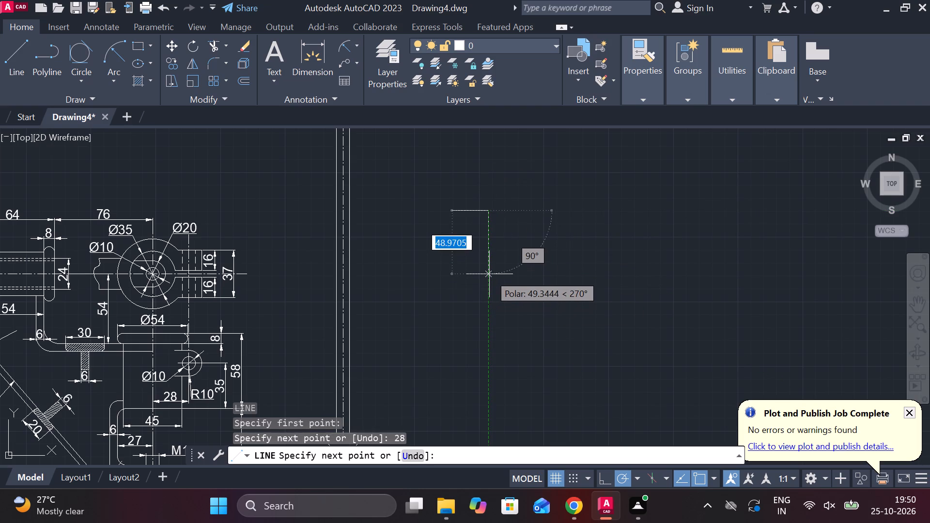
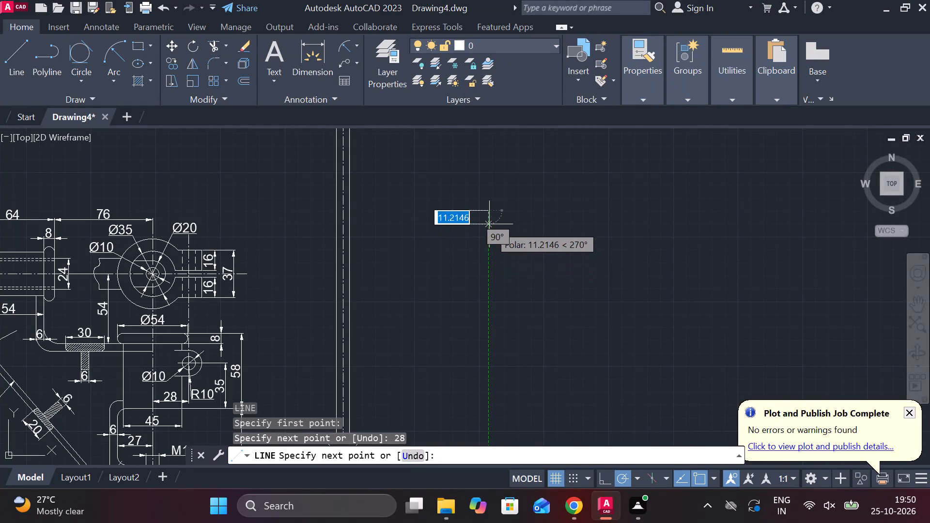
Draw a vertical line 24 long beside the 28-long line, continuing from its lower end with a 70-long horizontal line to the right.
scroll(489, 223, up, 3)
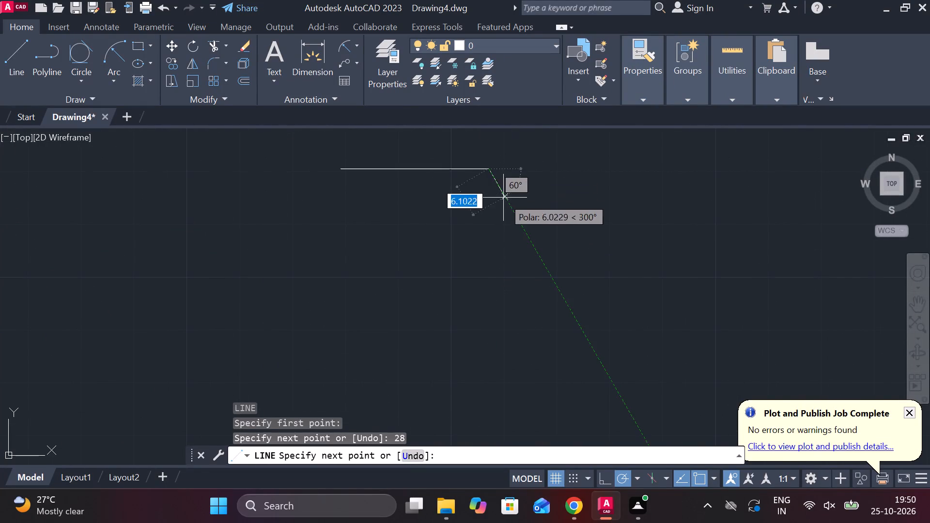
key(Escape)
key(l)
key(Return)
click(543, 163)
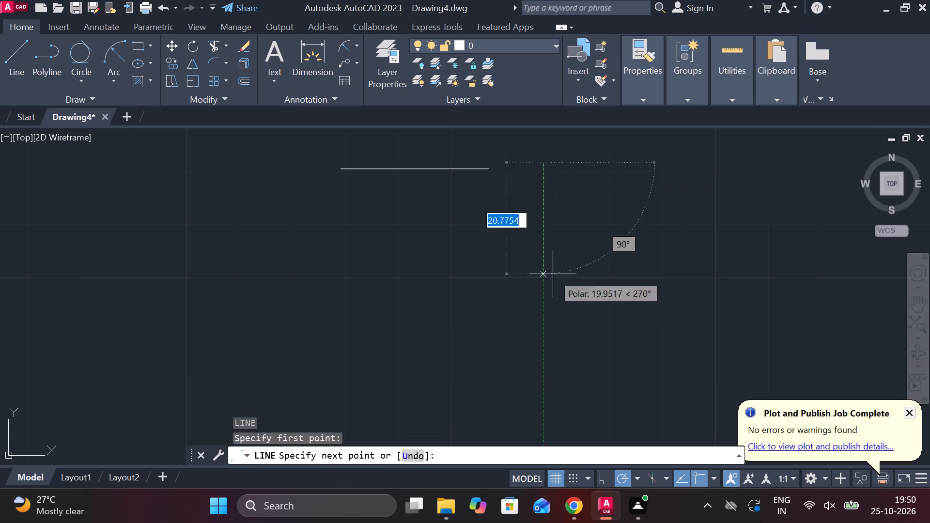
text(24)
key(space)
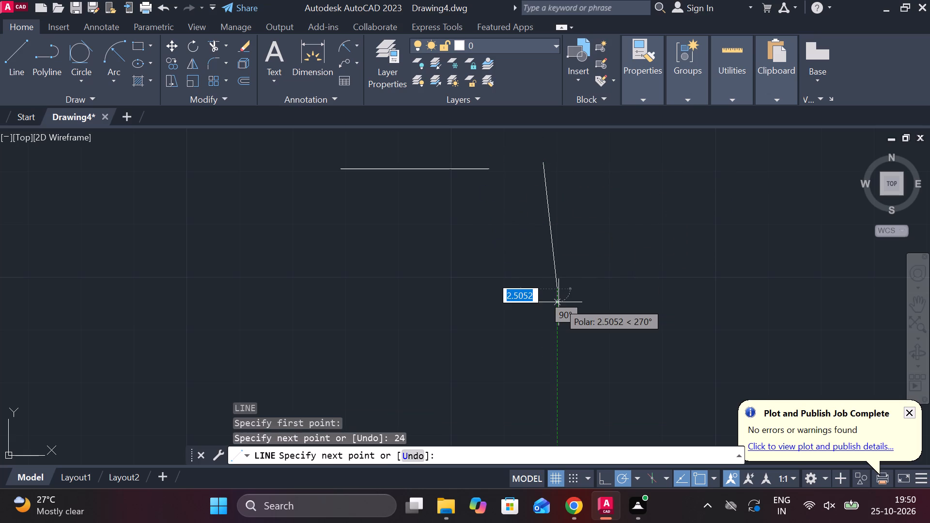
key(ctrl+z)
text(24)
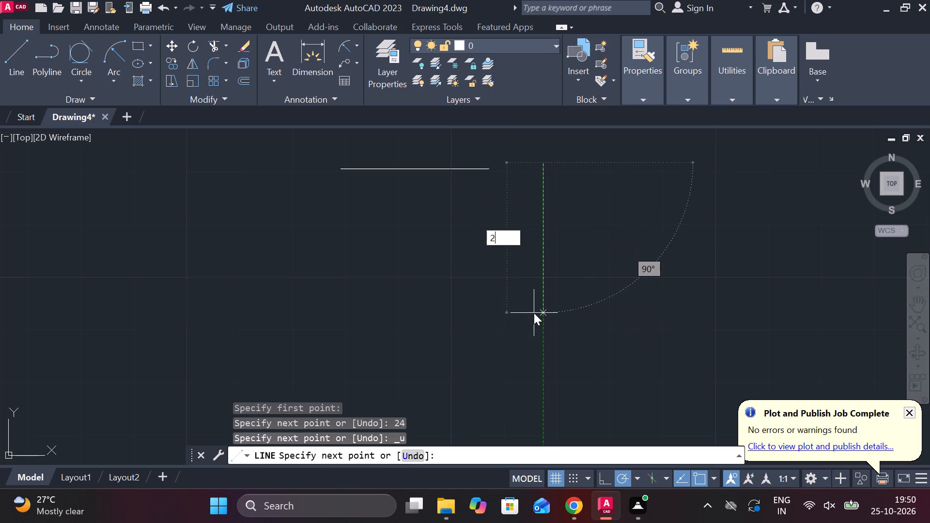
key(space)
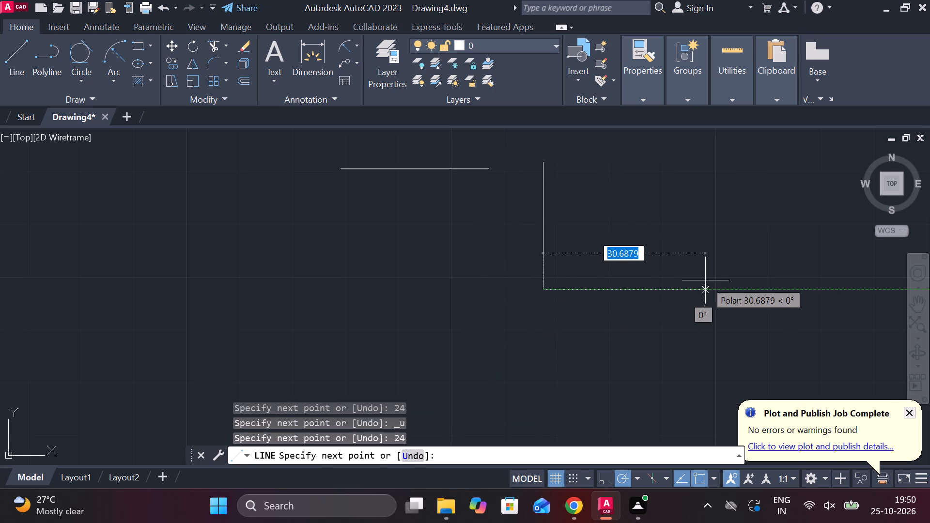
text(70)
key(Return)
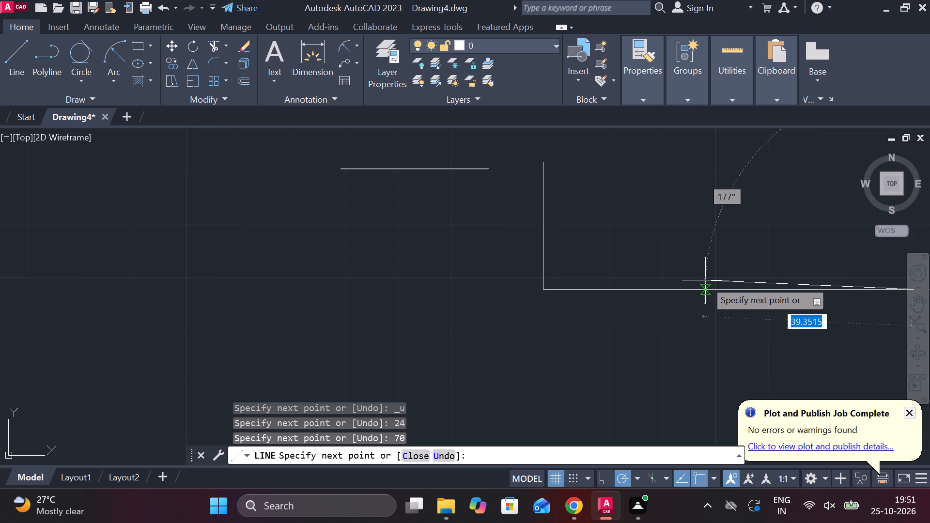
scroll(705, 280, down, 1)
middle_drag(705, 281, 596, 299)
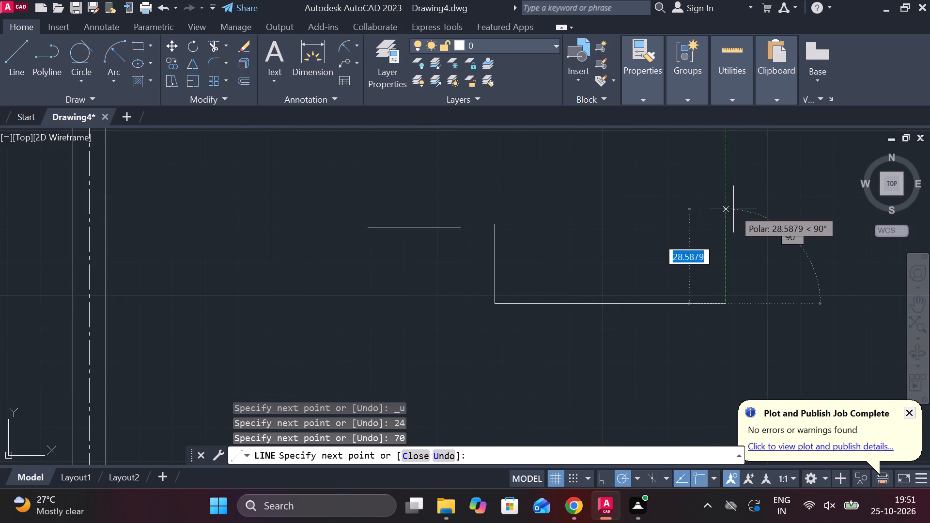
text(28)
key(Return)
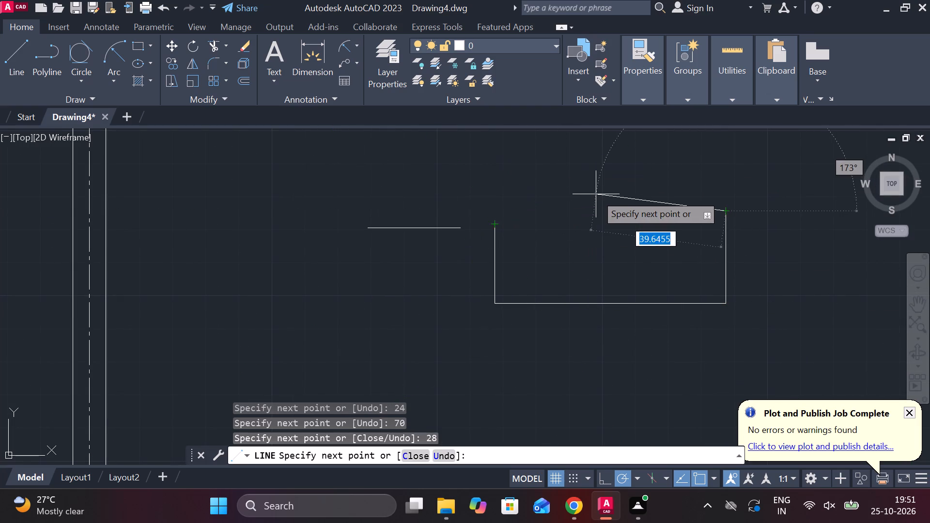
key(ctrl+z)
Complete the 70 by 24 rectangle with a 24-long right side and a top edge back to the starting corner.
text(24)
key(space)
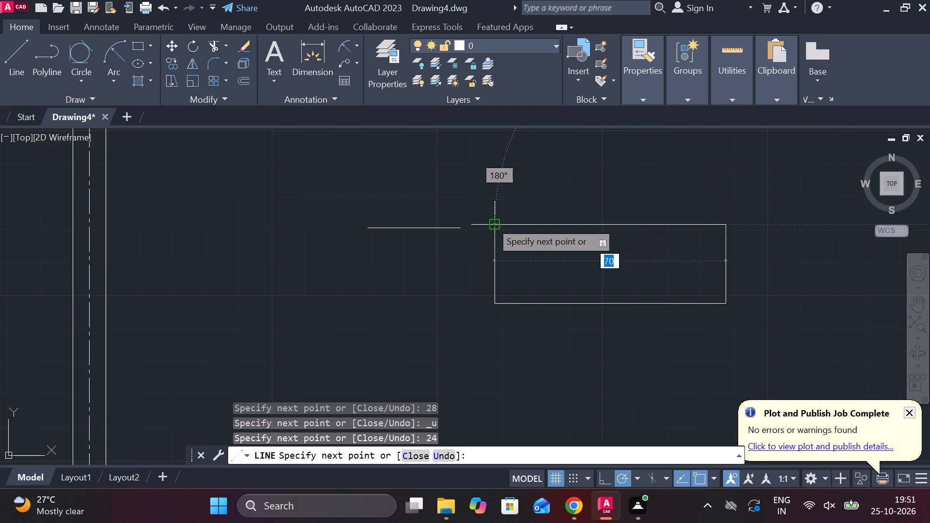
click(491, 222)
key(Escape)
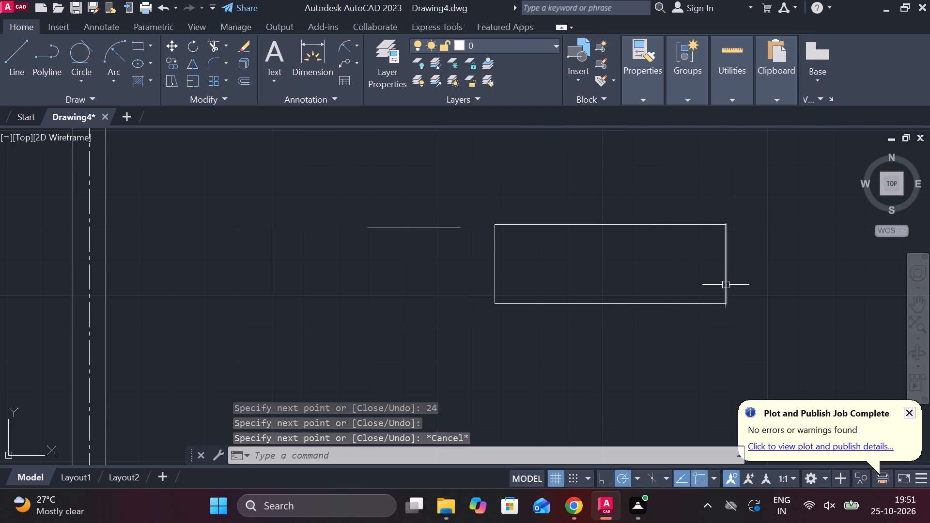
Draw a horizontal line 40 long to the right from the midpoint of the rectangle's right side.
middle_drag(715, 287, 666, 290)
middle_drag(677, 288, 556, 285)
key(l)
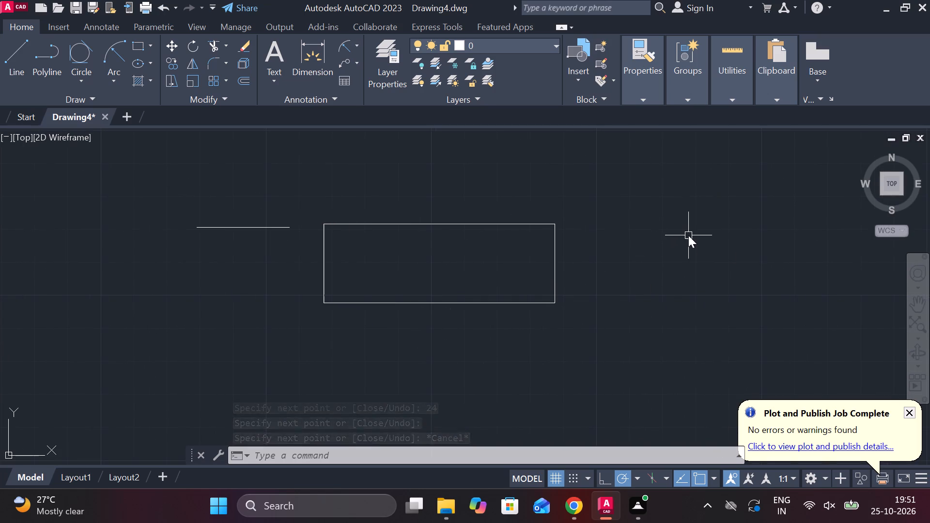
key(Return)
click(554, 264)
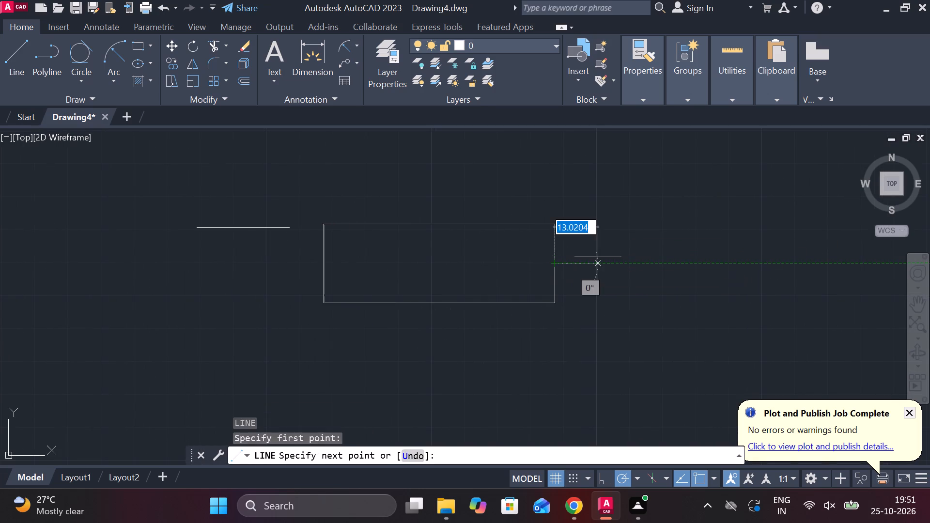
text(40)
key(Return)
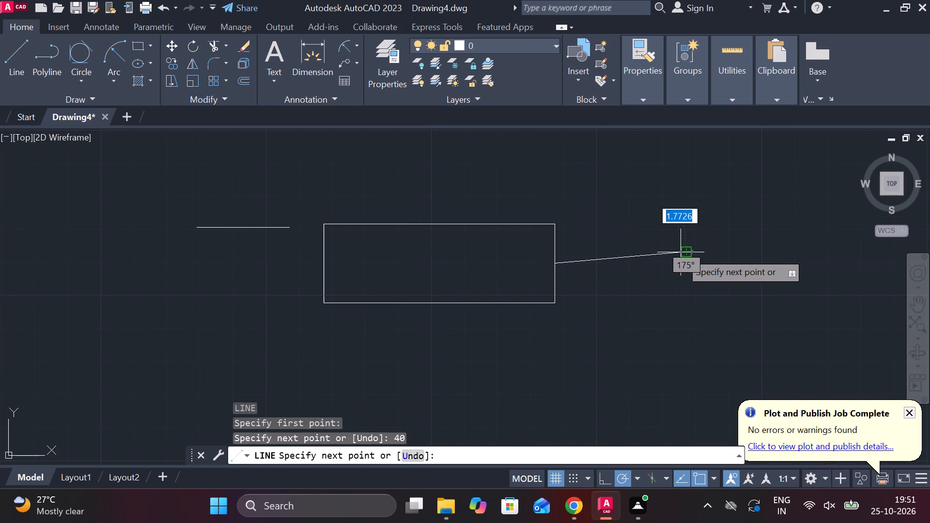
key(ctrl+z)
text(40)
key(Return)
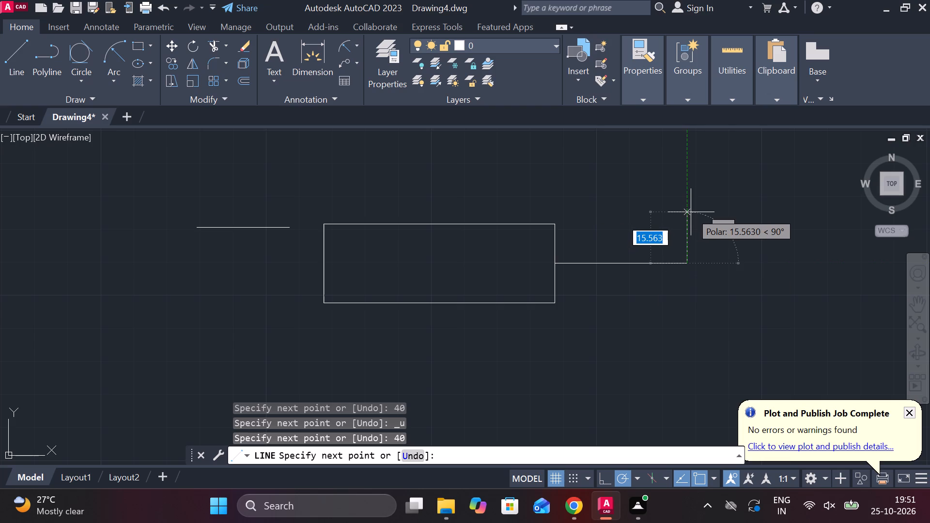
Draw a rectangle 13 wide and 30 high around the end of the 40-long line, with its right side centred on that endpoint.
text(15)
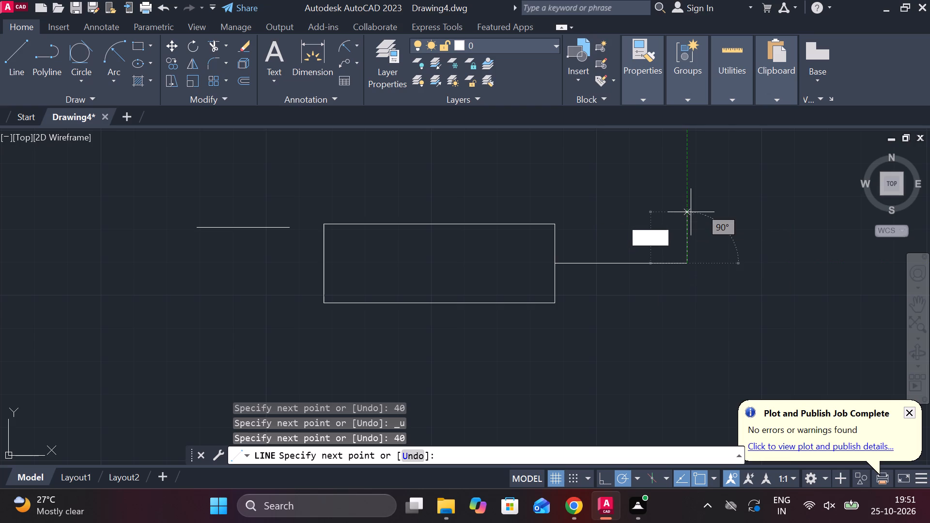
key(space)
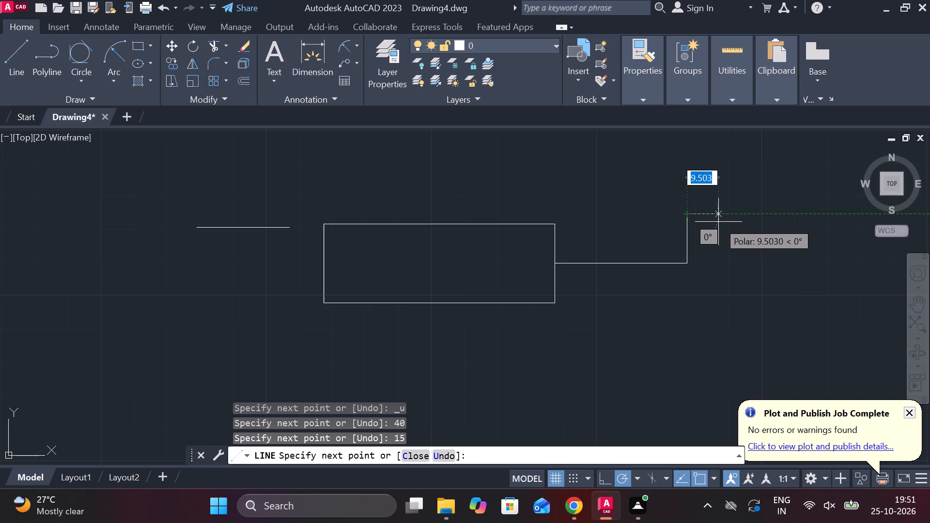
text(13)
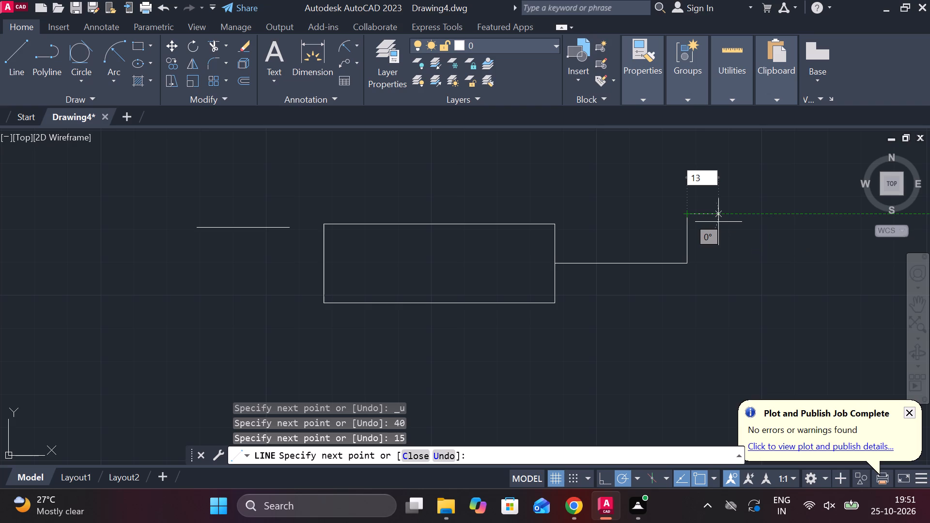
key(Escape)
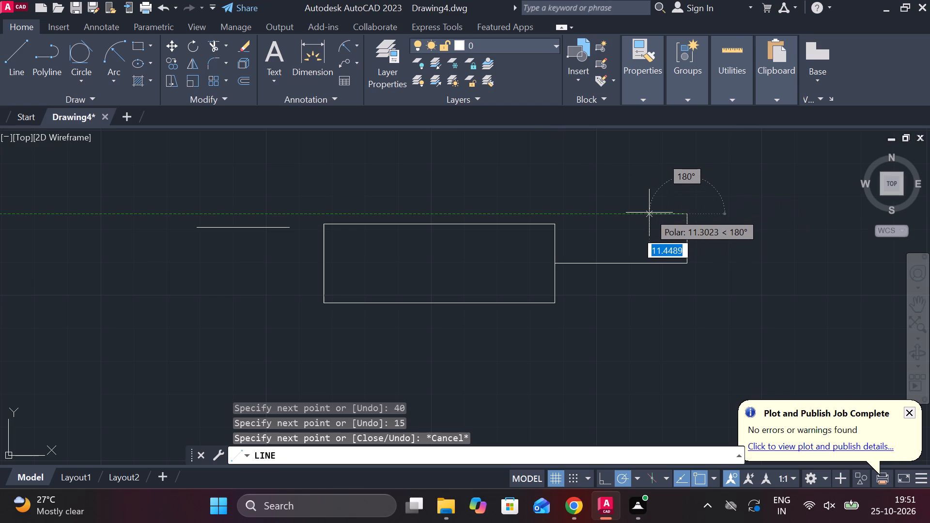
text(13)
key(space)
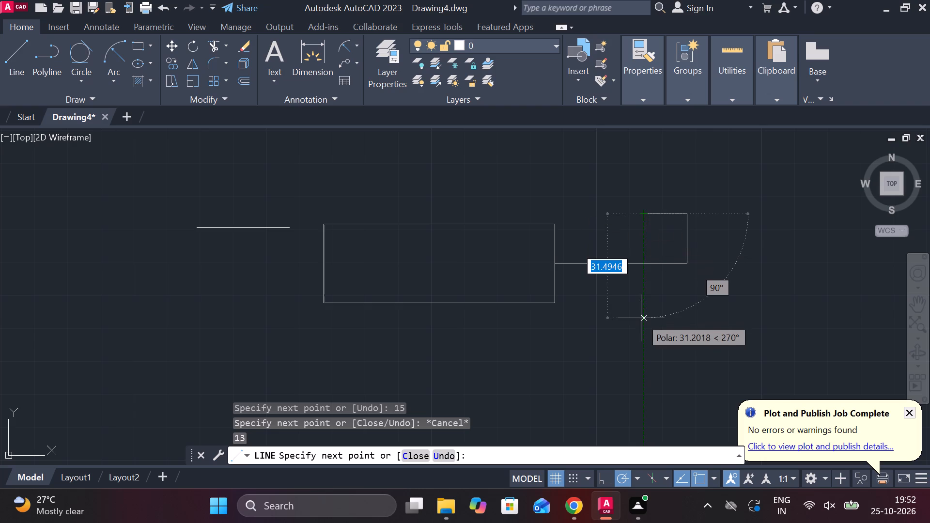
text(30)
key(Return)
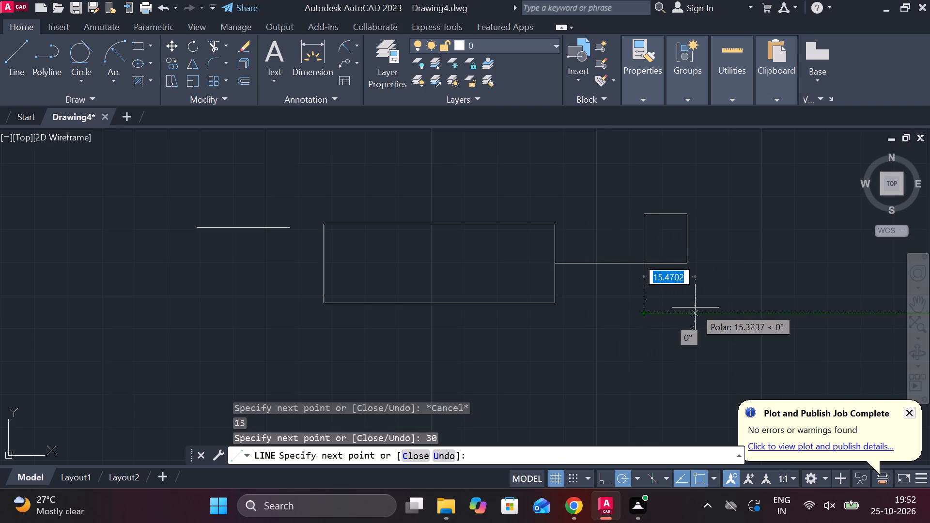
text(13)
key(space)
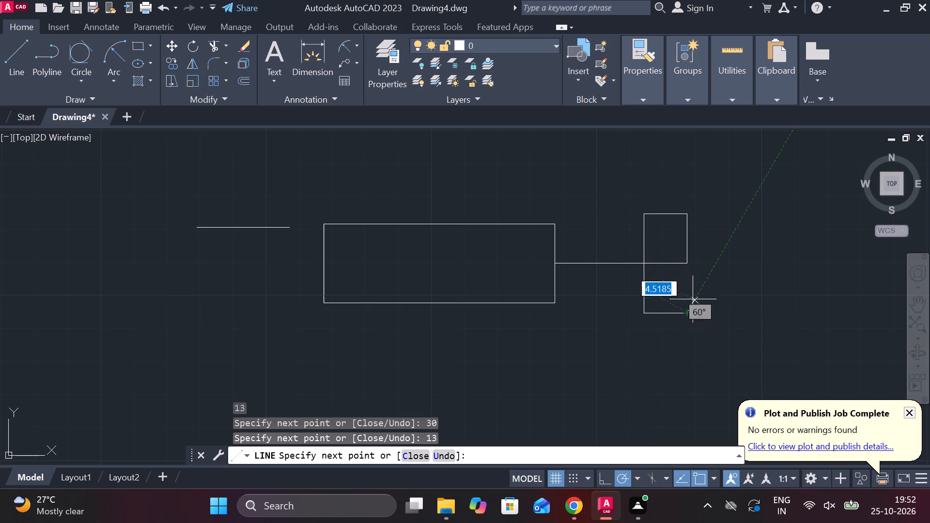
click(689, 259)
key(Escape)
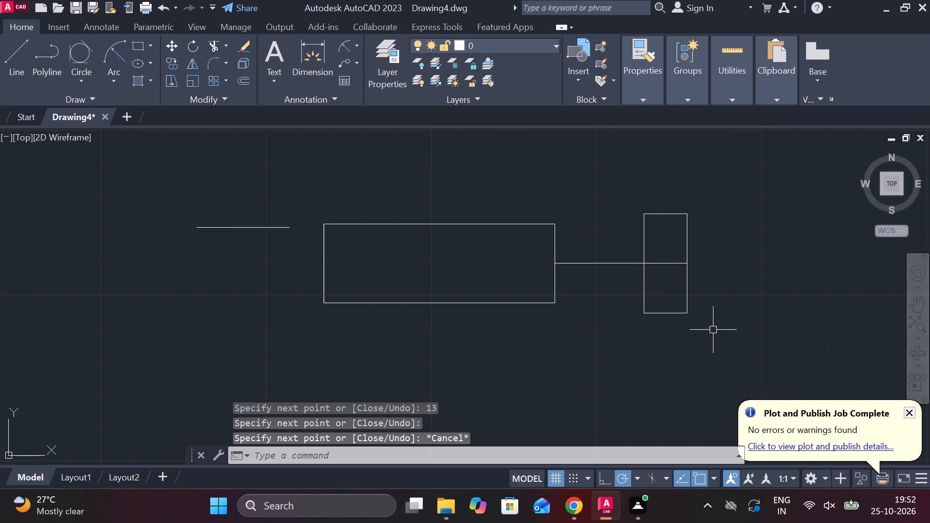
Offset the top and bottom edges of the 70 by 24 rectangle inward by 1.
click(441, 227)
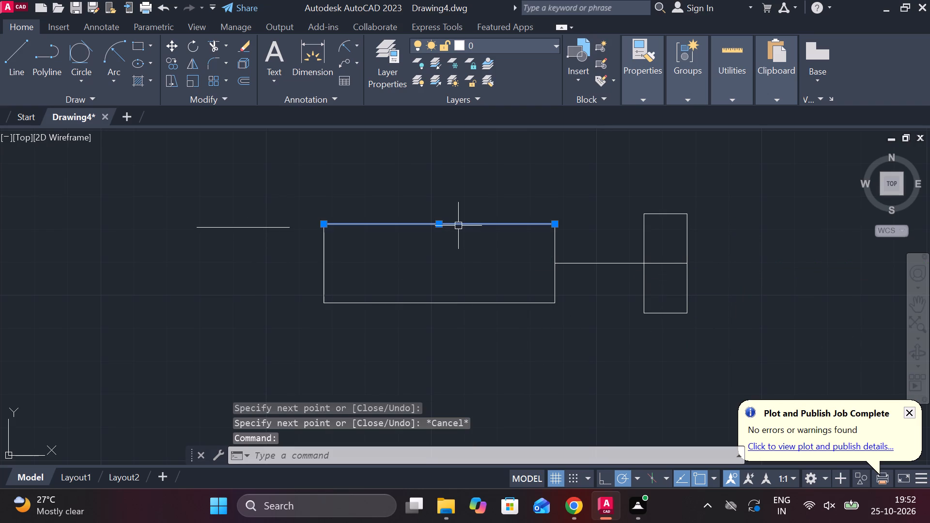
key(o)
key(Return)
key(Return)
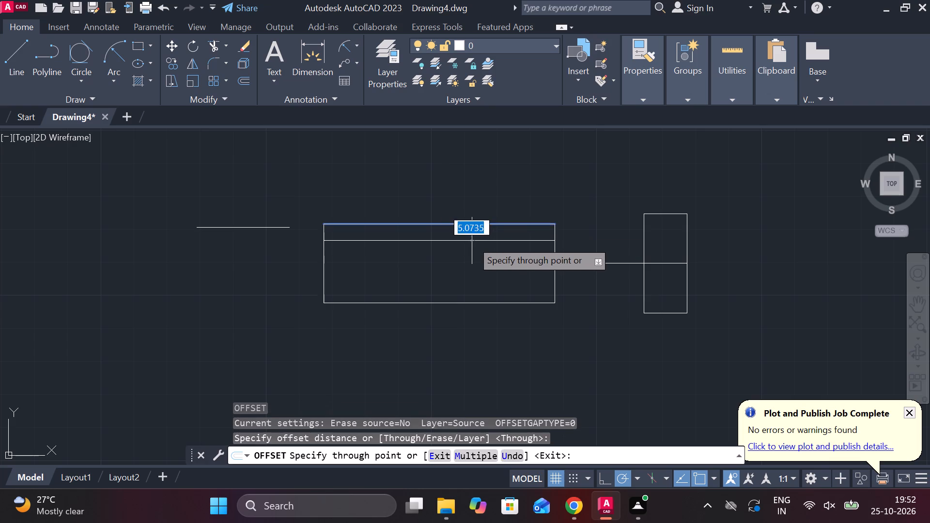
text(1)
key(space)
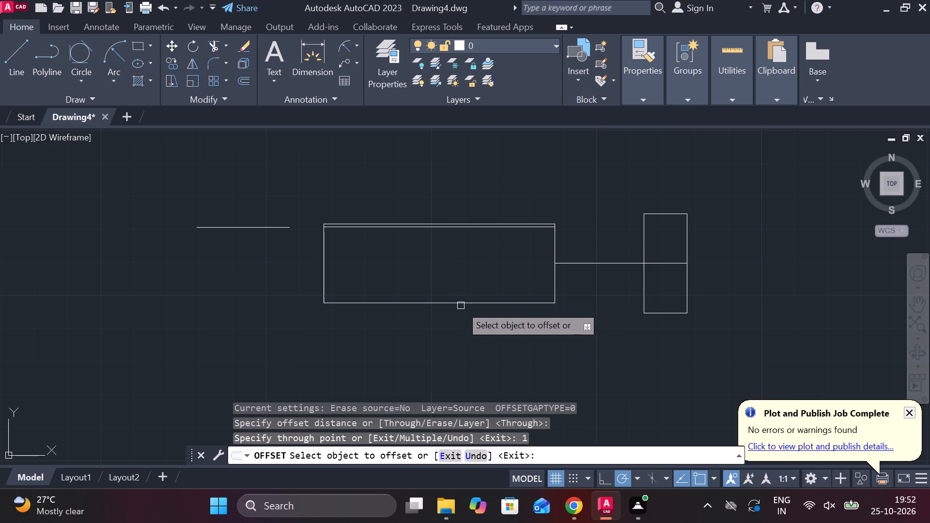
click(459, 305)
text(1)
key(space)
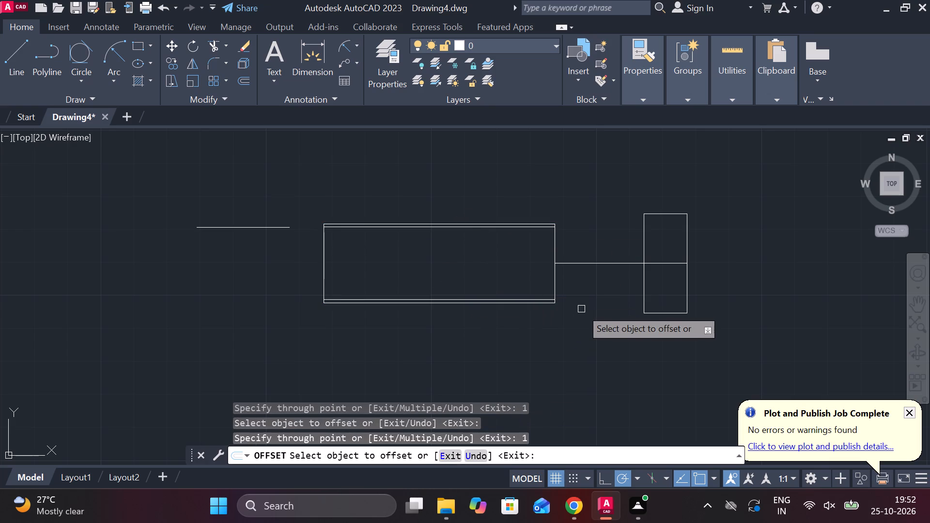
key(Escape)
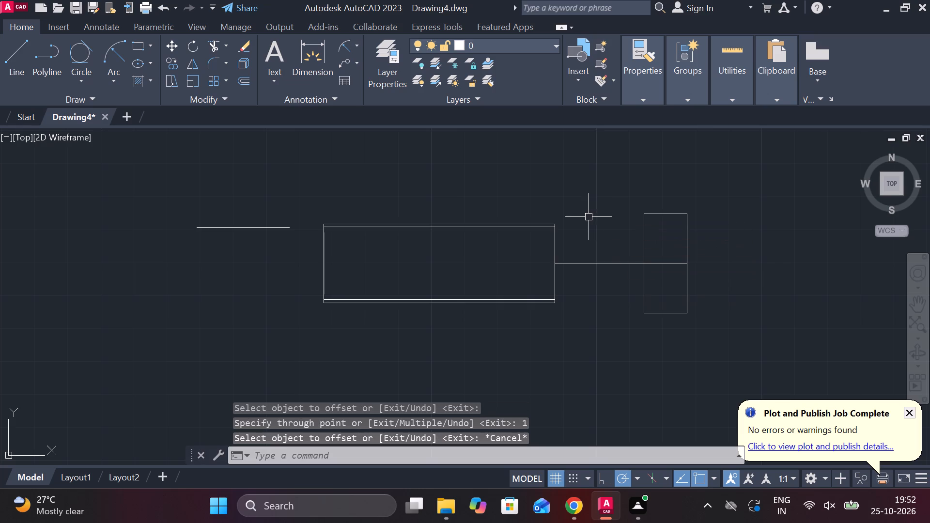
Extend both inner offset lines to the left side of the 13 by 30 rectangle.
scroll(534, 222, up, 2)
text(EX)
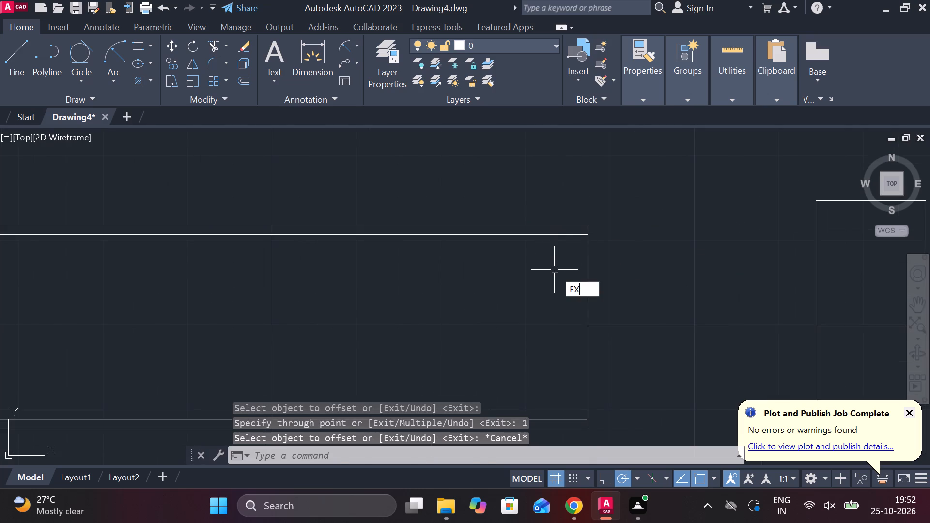
key(space)
click(558, 236)
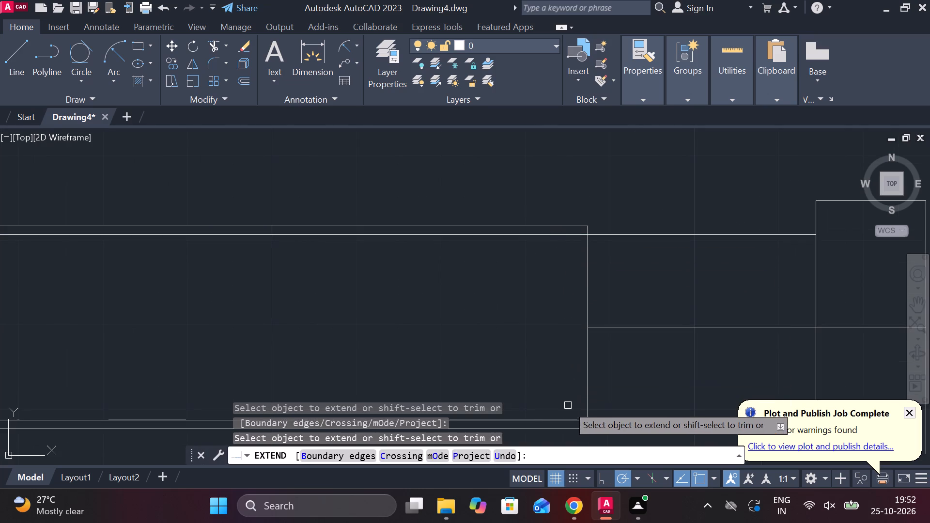
click(566, 417)
scroll(556, 372, down, 1)
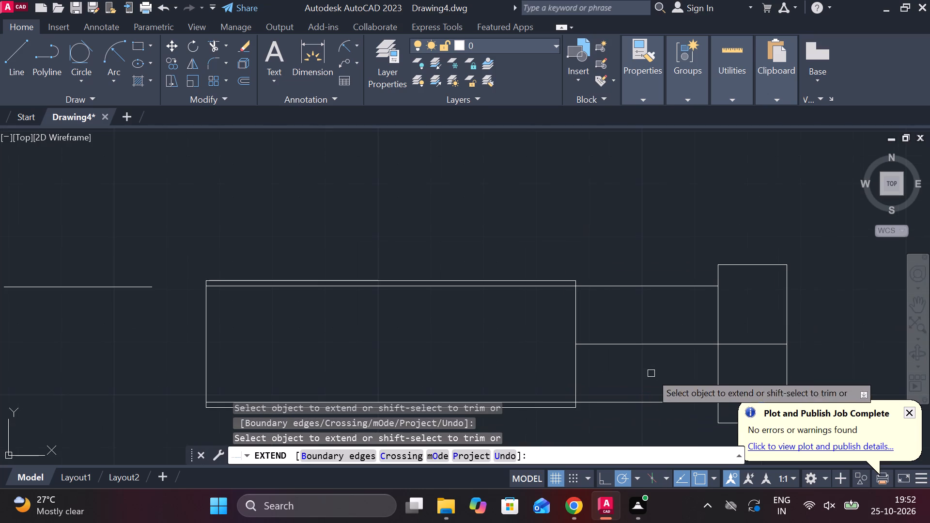
middle_drag(654, 369, 613, 310)
key(Escape)
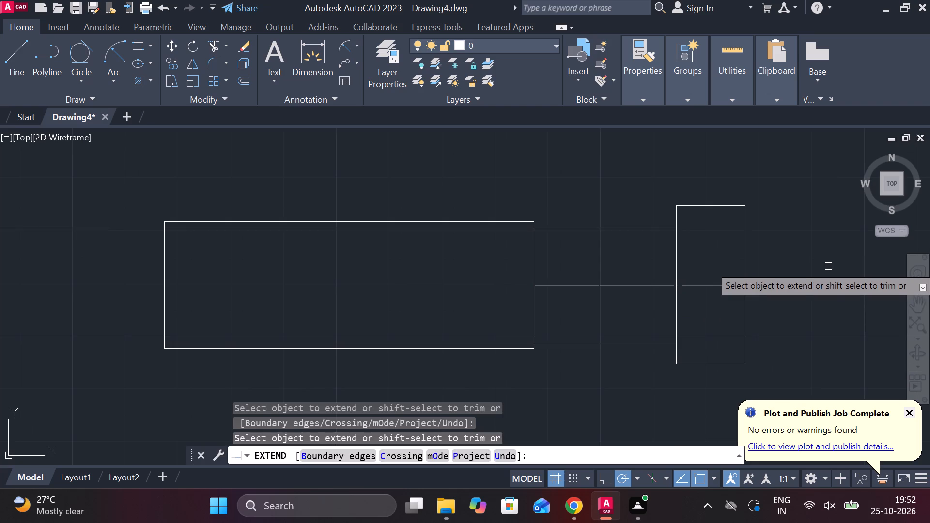
Trim the left side of the 13 by 30 rectangle between the two extended lines.
text(TR)
key(space)
drag(703, 251, 665, 251)
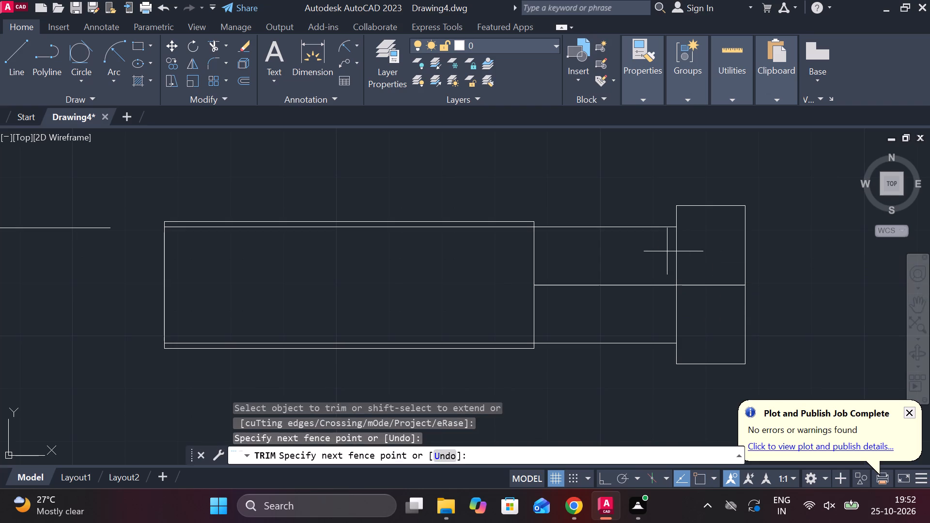
drag(665, 251, 622, 250)
drag(668, 314, 706, 323)
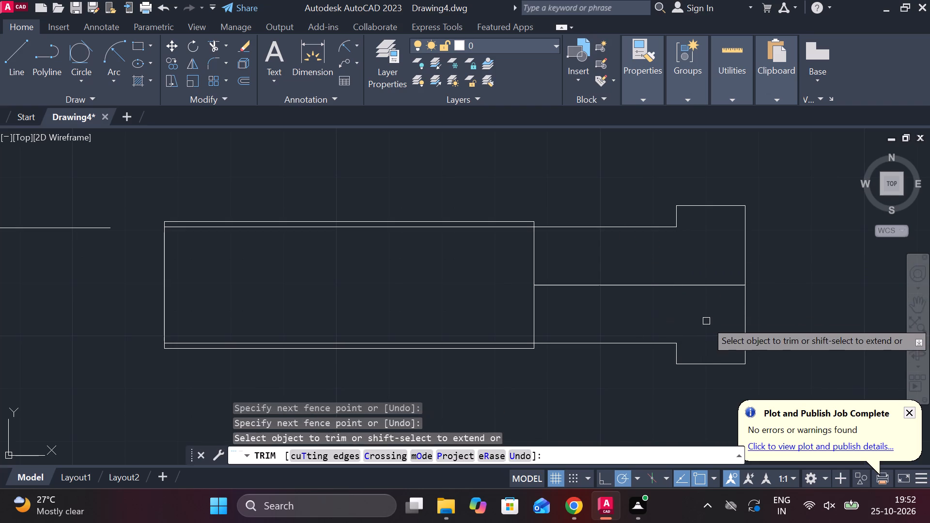
key(Escape)
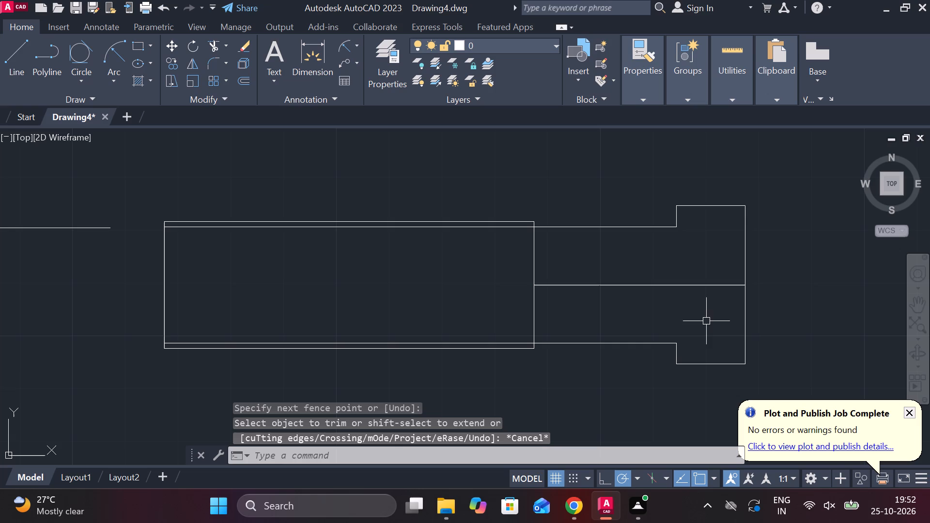
Draw a 20 long by 10 high hole outline inside the head, starting 5 above the midpoint of the head's right side.
key(l)
key(Return)
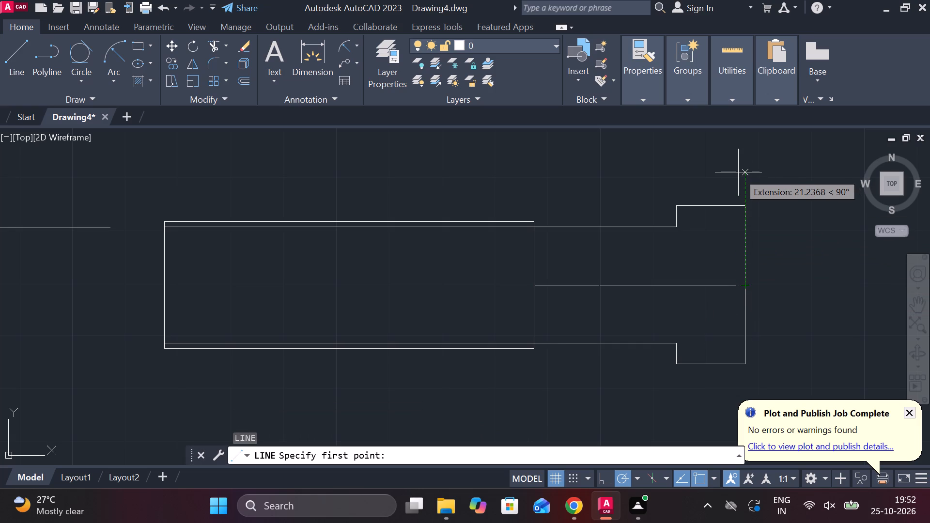
text(5)
key(space)
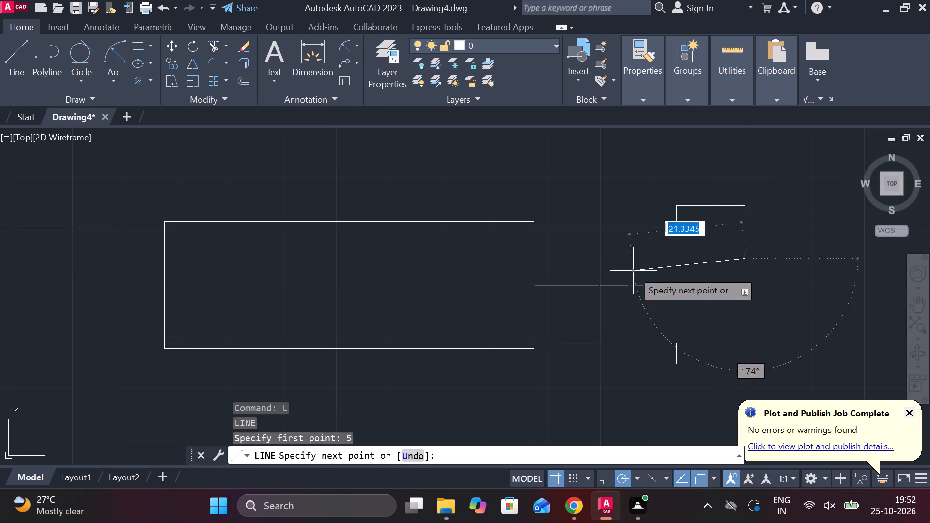
key(3)
key(BackSpace)
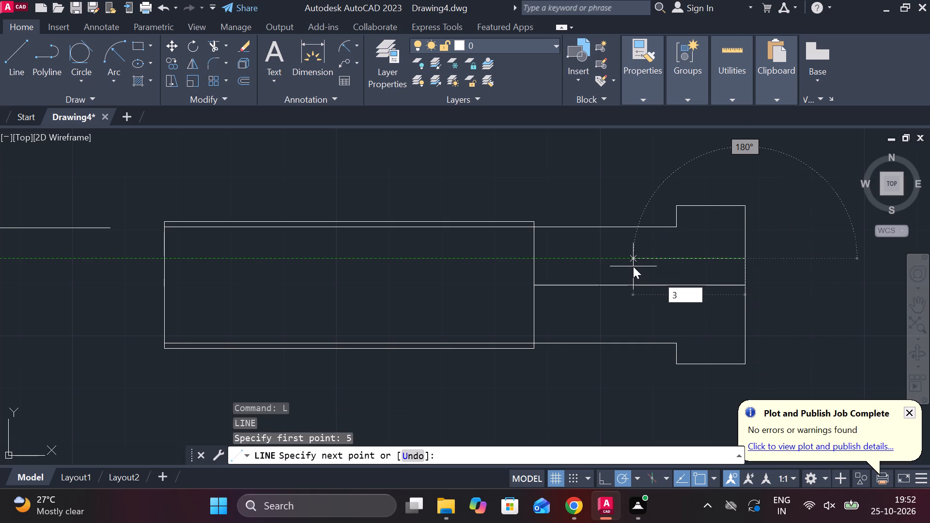
key(2)
key(0)
key(Return)
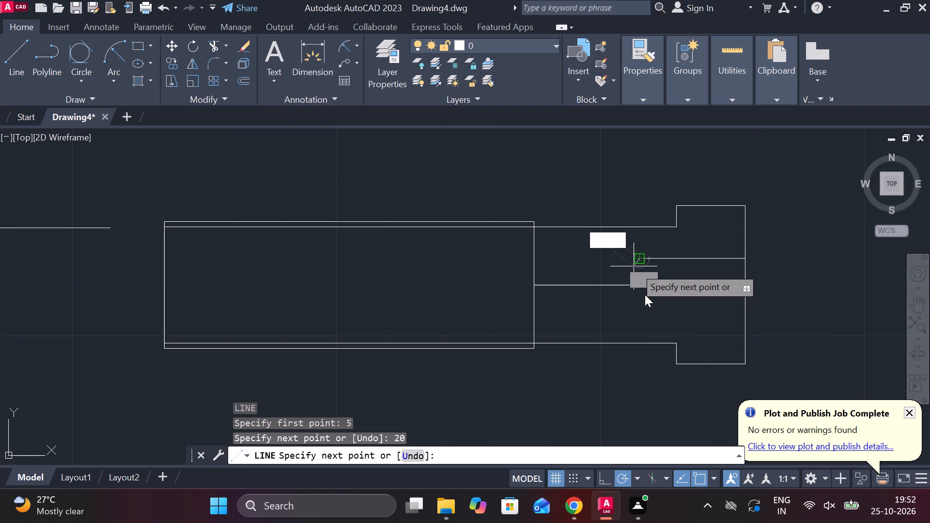
text(20)
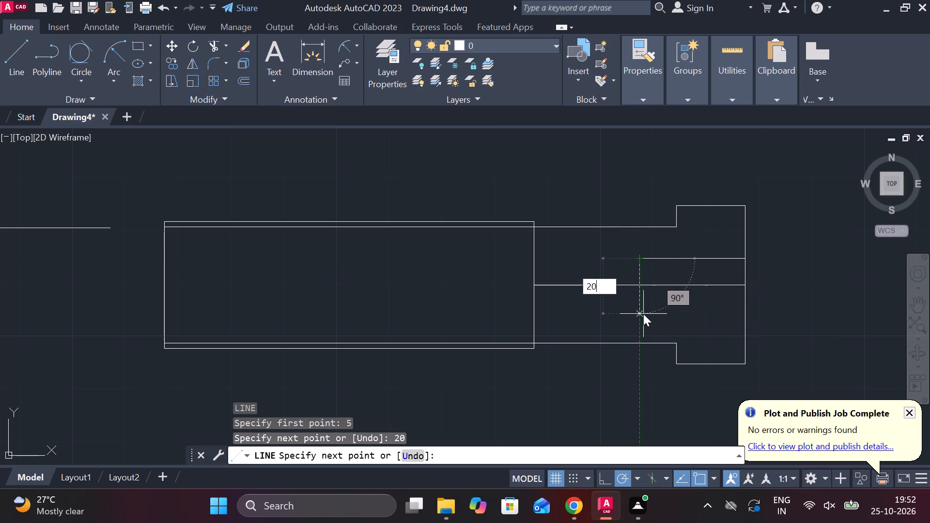
key(Return)
key(ctrl+z)
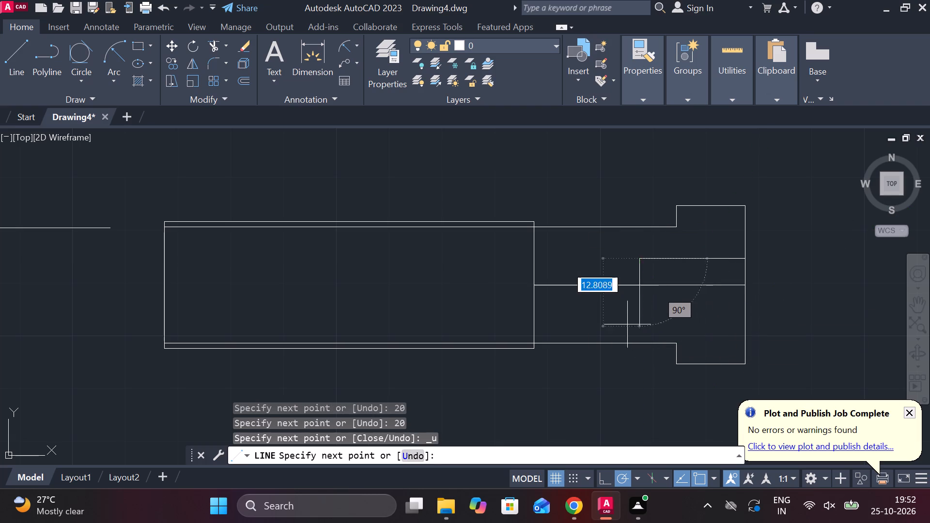
text(10)
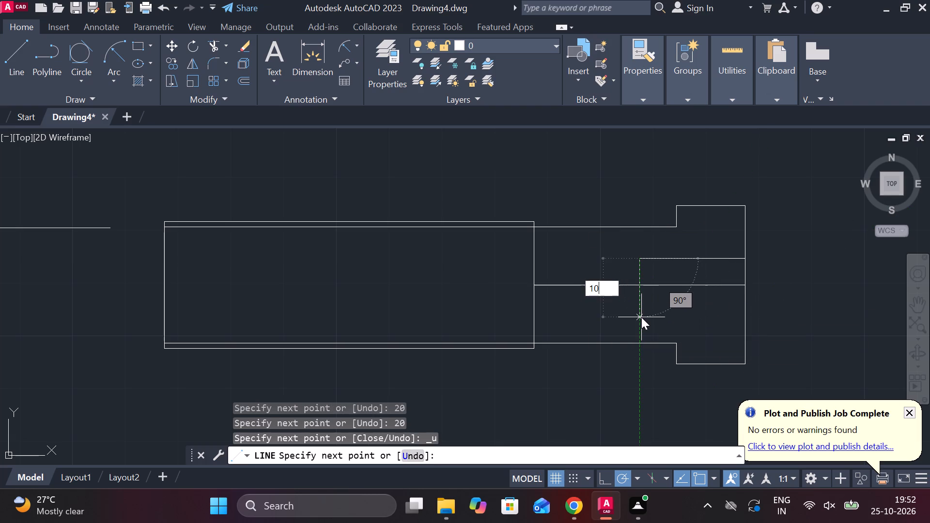
key(Return)
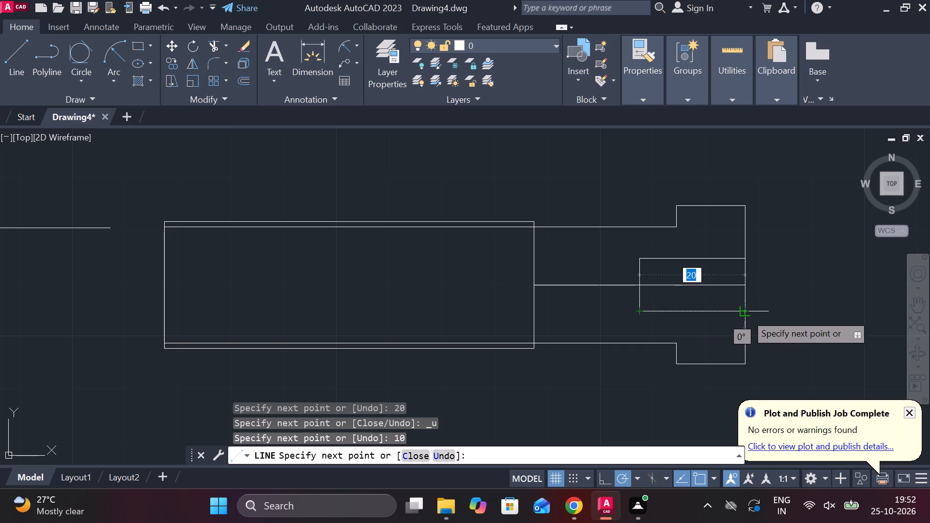
click(746, 314)
key(Escape)
Draw two crossing lines from the hole's left corners toward the body, the upper one at 240° and the lower one mirroring it.
key(l)
key(Return)
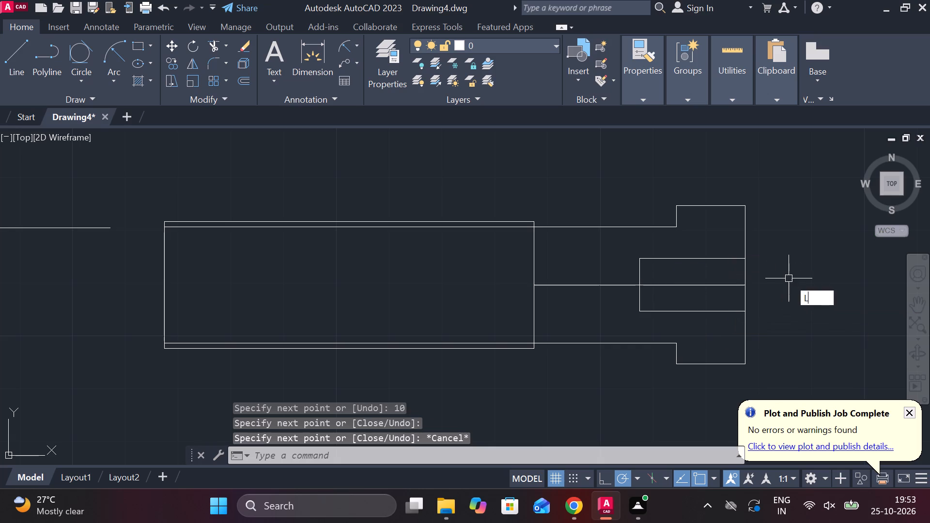
click(641, 259)
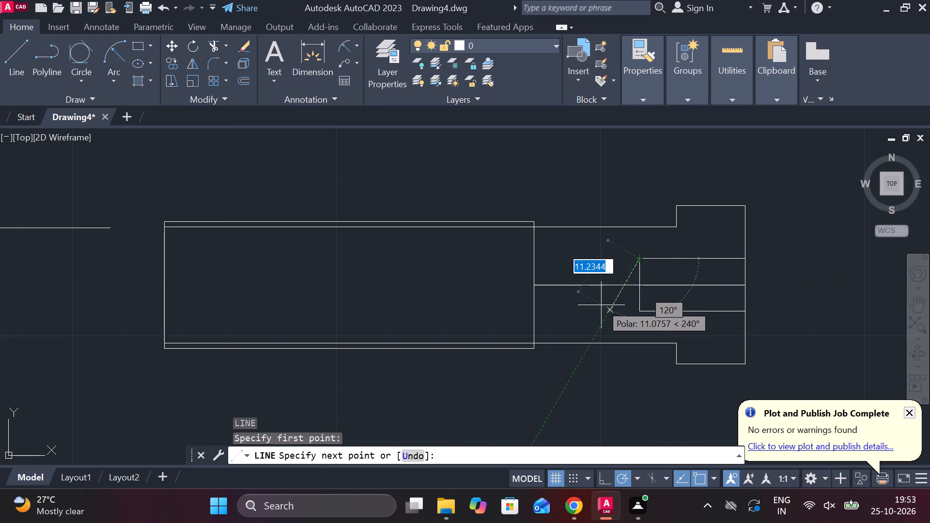
click(601, 305)
key(Escape)
key(space)
click(642, 314)
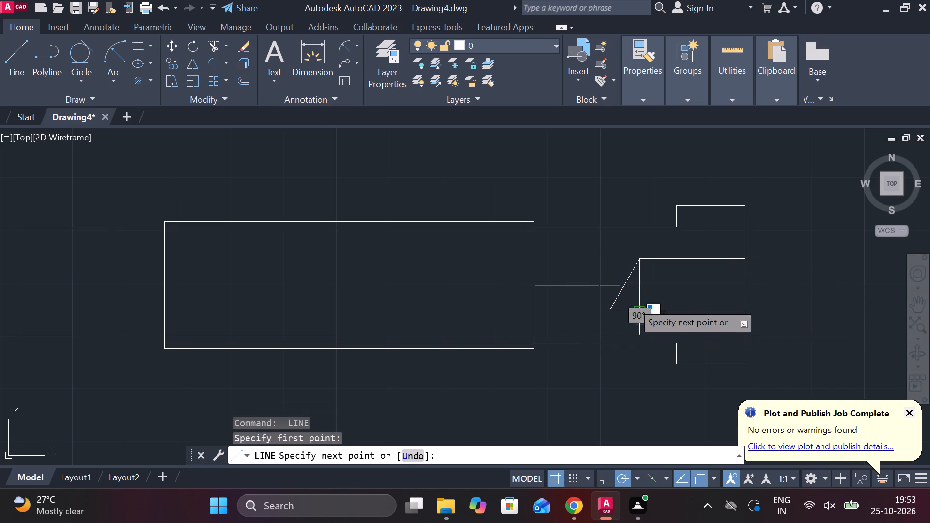
click(607, 264)
key(Escape)
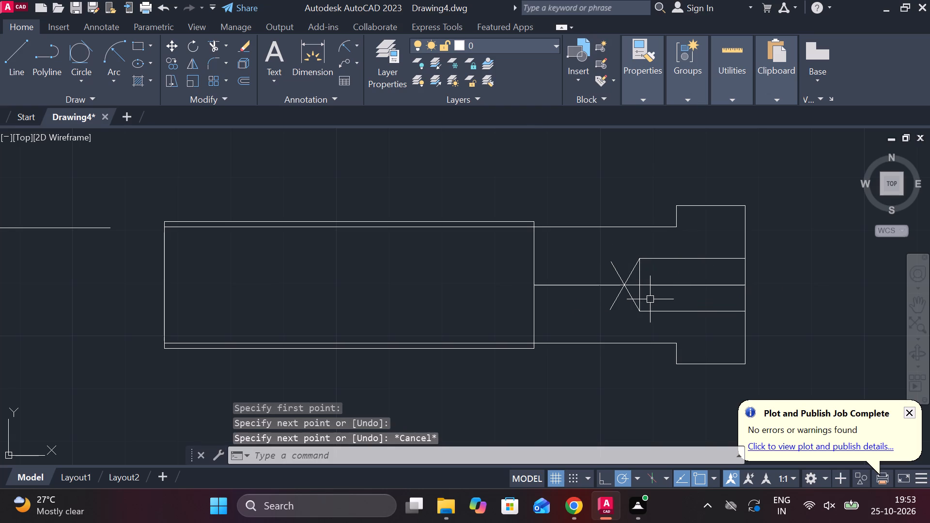
Trim both angled lines beyond their crossing to leave a pointed tip on the hole.
text(TR)
key(space)
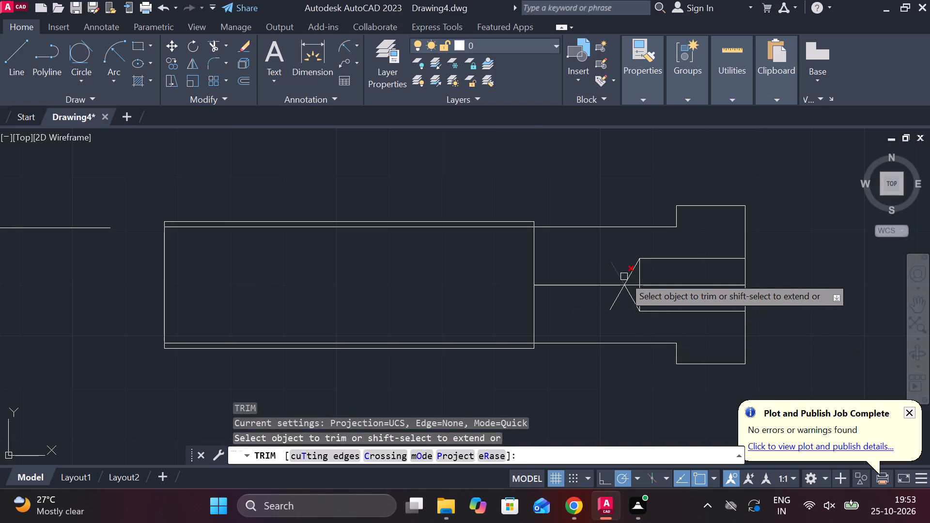
click(624, 277)
click(620, 300)
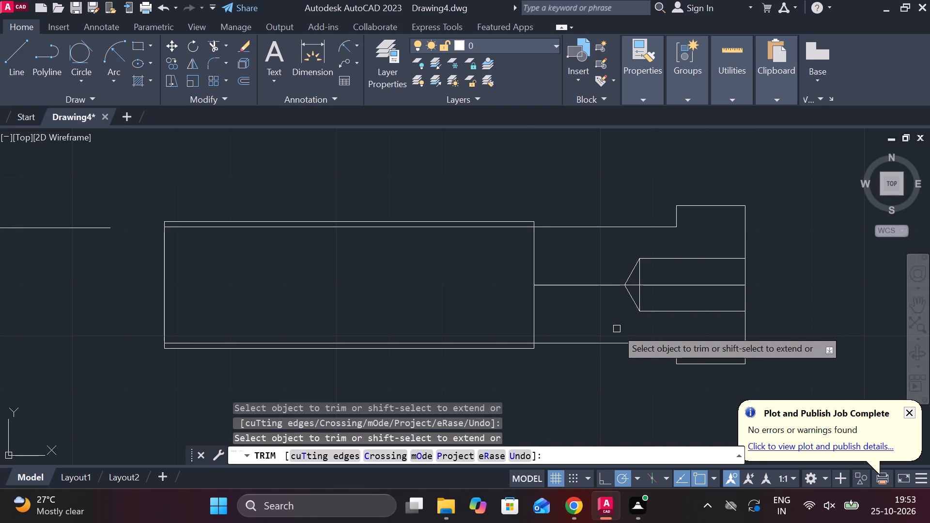
key(Escape)
Erase the 40-long middle line running from the body to the head's right side.
click(597, 286)
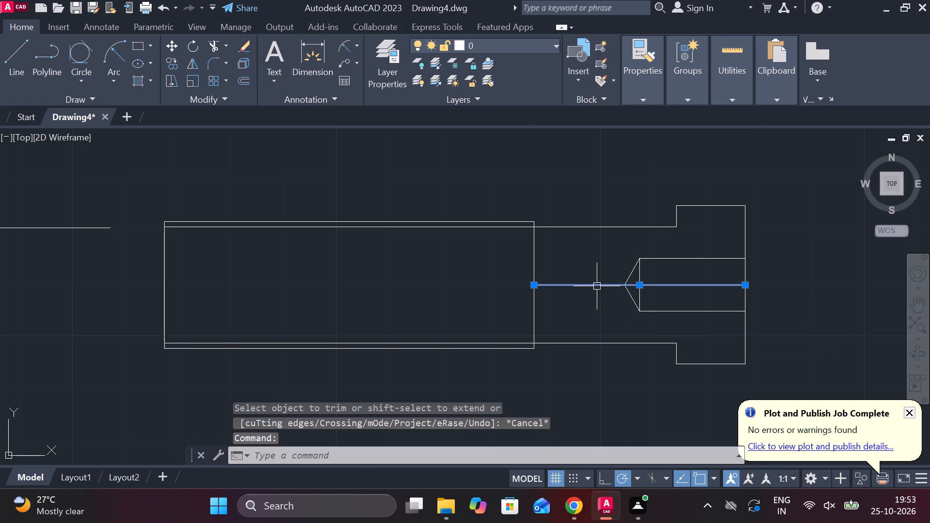
text(E)
key(space)
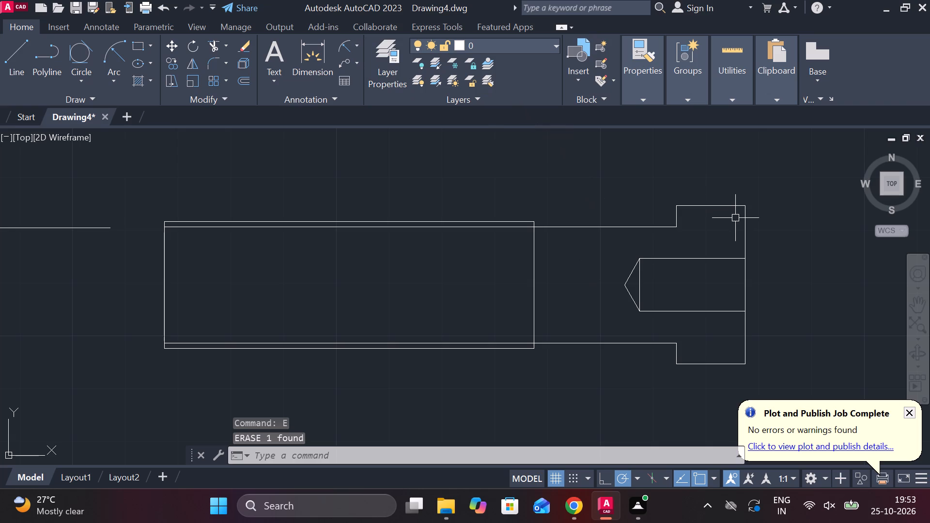
Add a centerline between the upper and lower inner long lines of the bolt-like part.
text(CE)
click(772, 250)
click(595, 227)
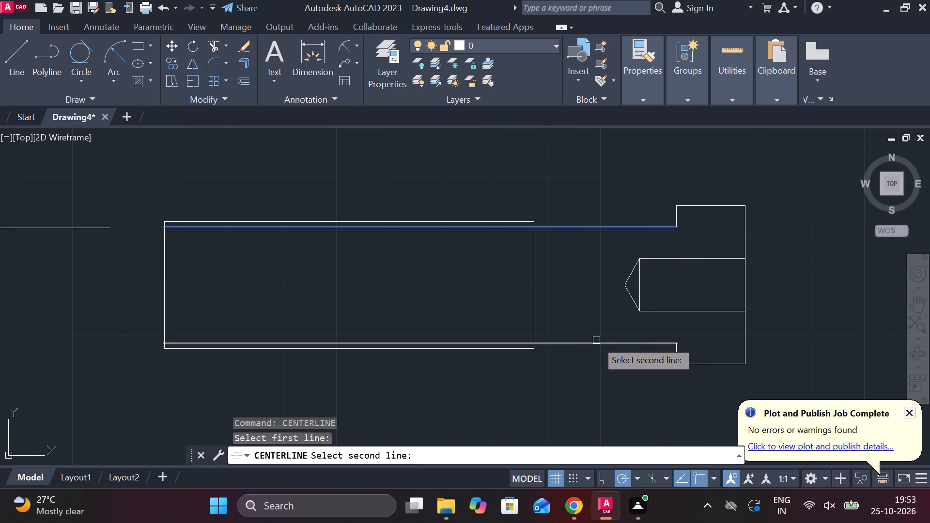
click(596, 340)
scroll(732, 307, down, 1)
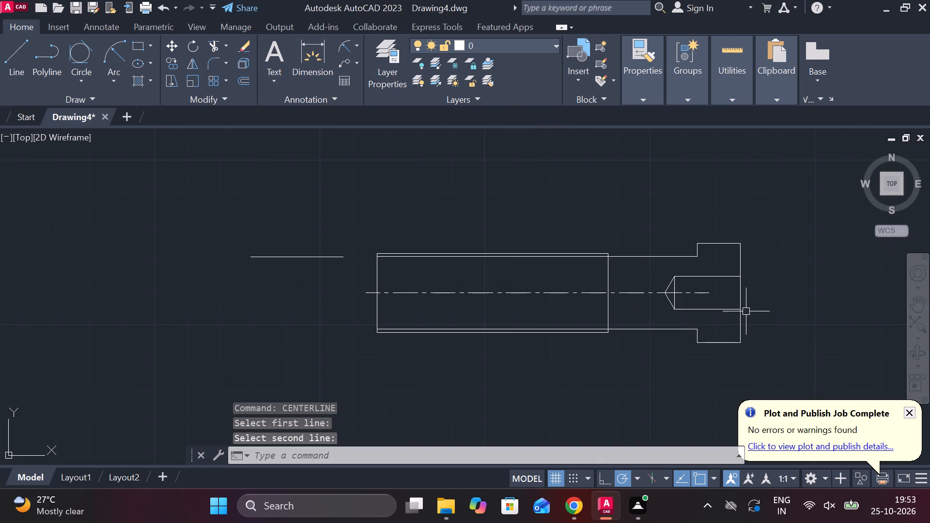
key(Escape)
Stretch the centerline's ends past the head on the right and well past the body on the left.
click(707, 293)
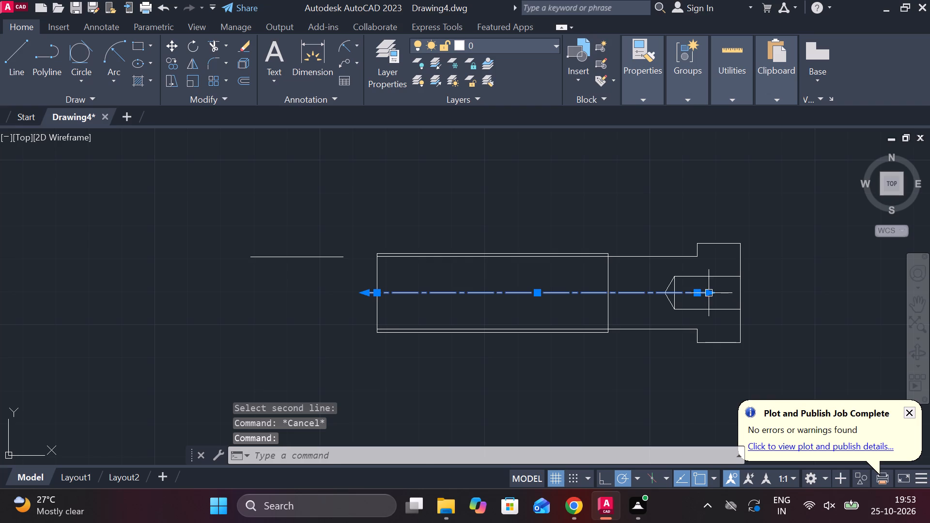
click(713, 294)
key(Escape)
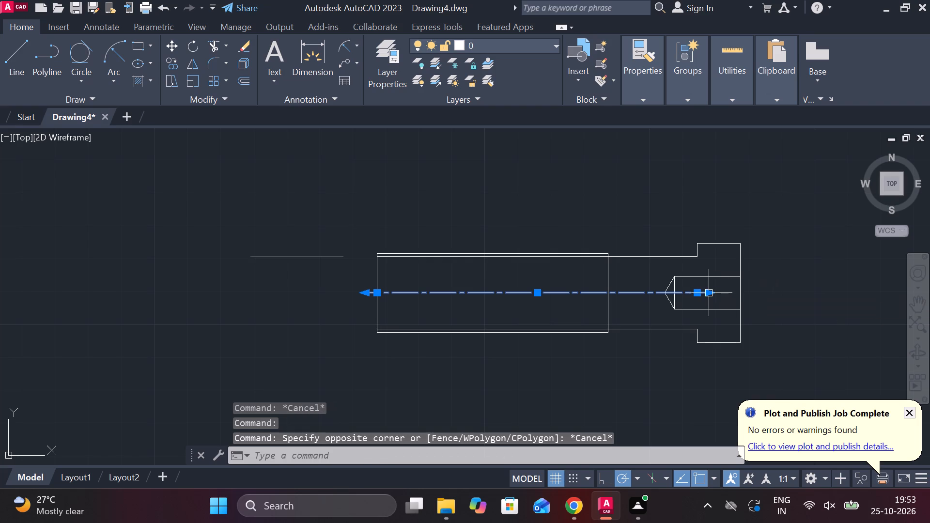
click(709, 294)
click(779, 283)
key(Escape)
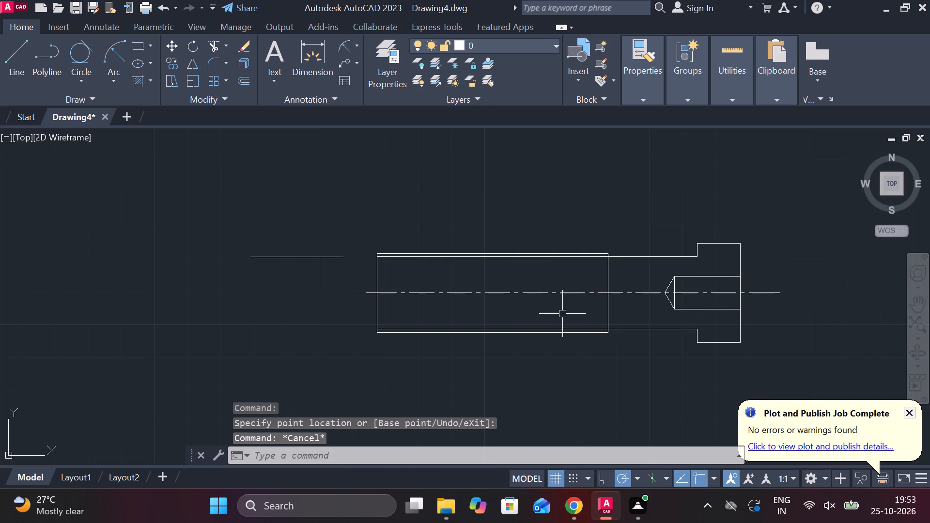
middle_drag(538, 303, 634, 305)
click(539, 298)
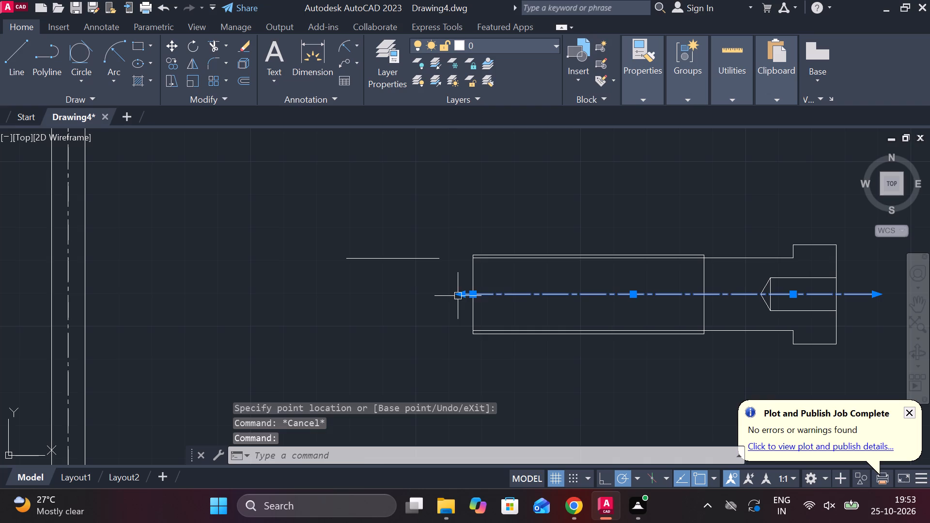
click(463, 294)
click(317, 286)
key(Escape)
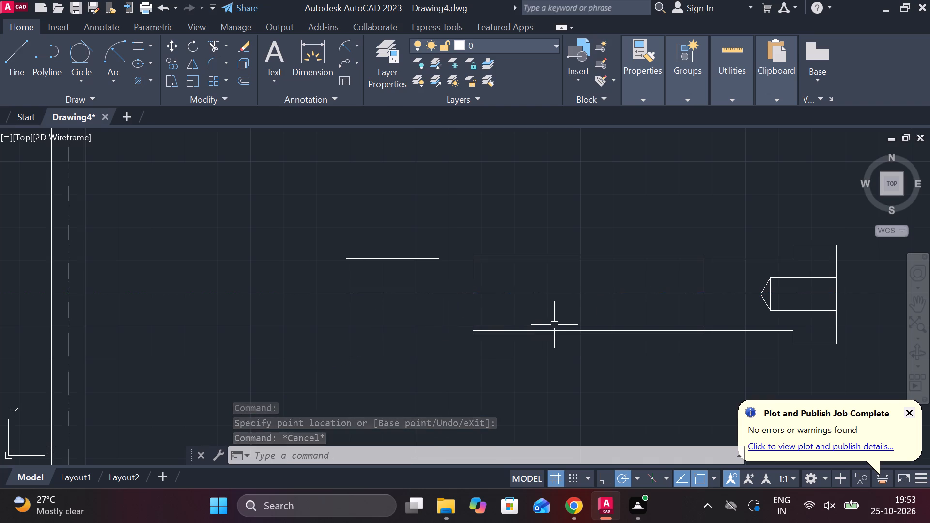
Erase the short loose horizontal line to the left of the 70 by 24 body.
scroll(554, 325, down, 1)
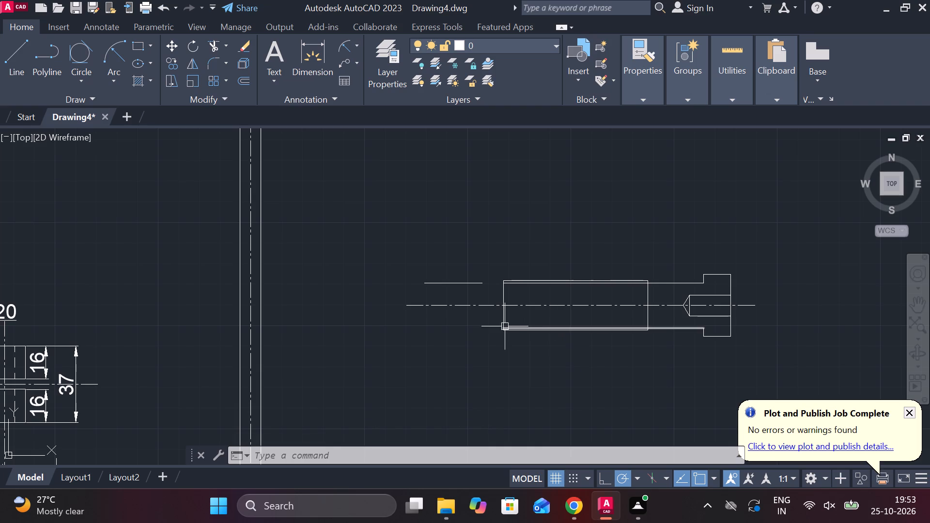
scroll(477, 286, up, 1)
click(469, 283)
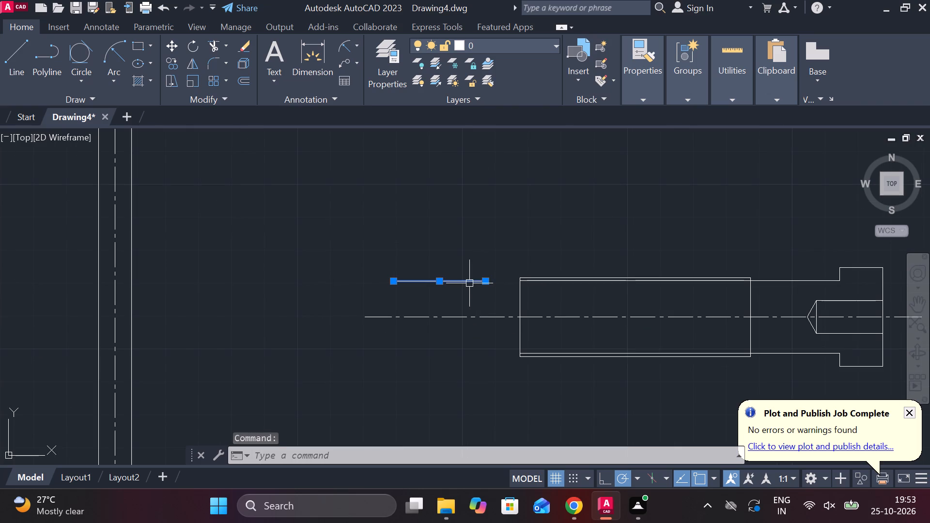
text(E)
key(space)
Draw a three-sided outline extending 28 left from the body's inner upper line, down 22, and back to the body's inner lower line.
key(l)
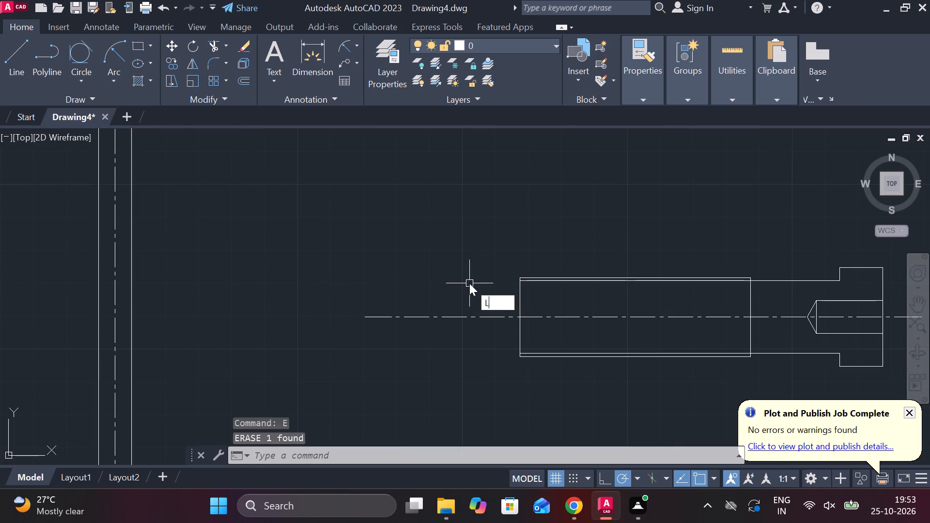
key(Return)
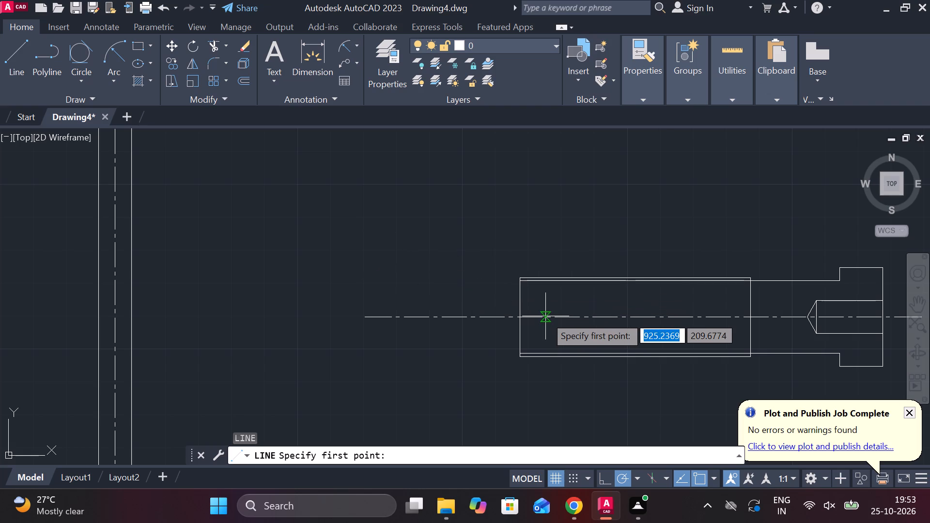
scroll(545, 292, up, 2)
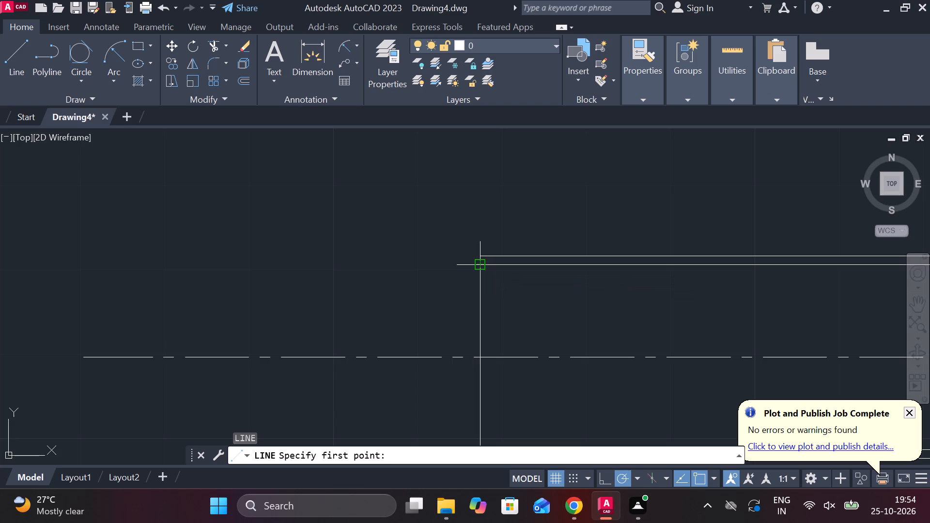
scroll(482, 262, down, 2)
scroll(434, 277, up, 2)
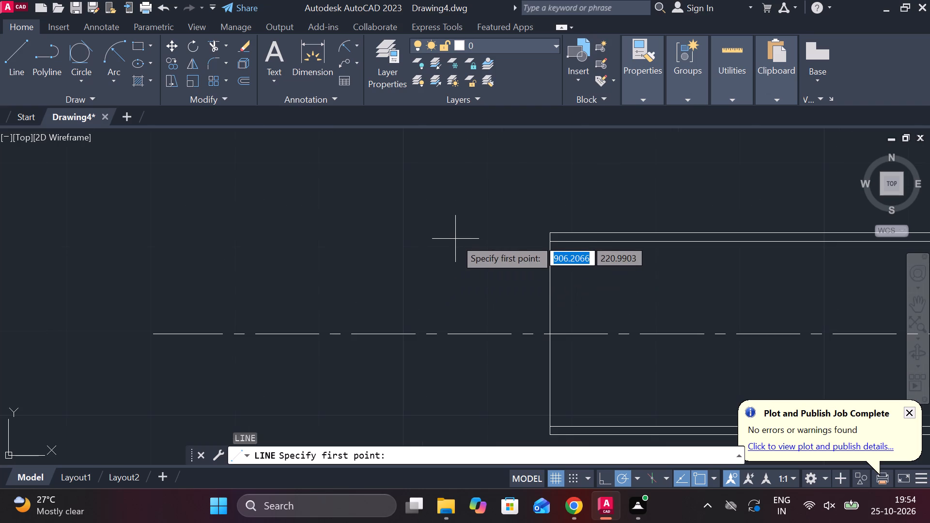
middle_drag(453, 239, 350, 219)
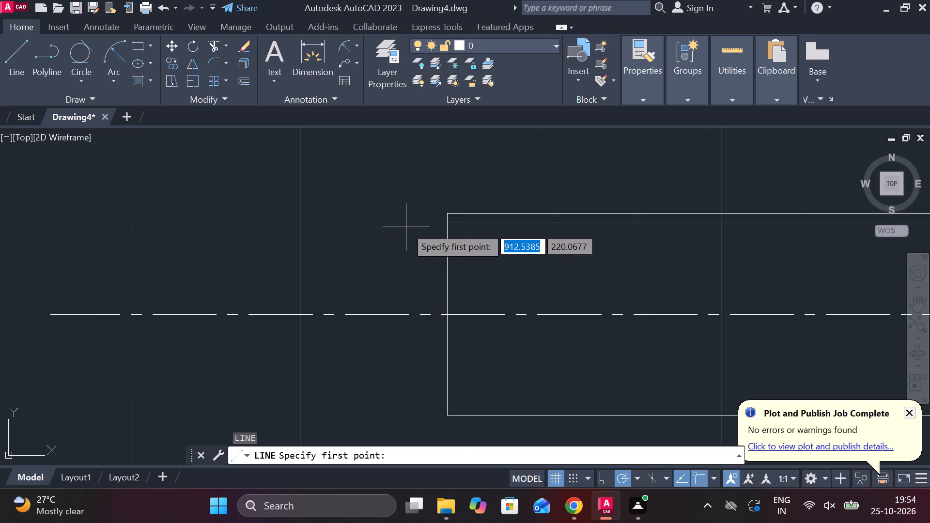
scroll(406, 227, down, 2)
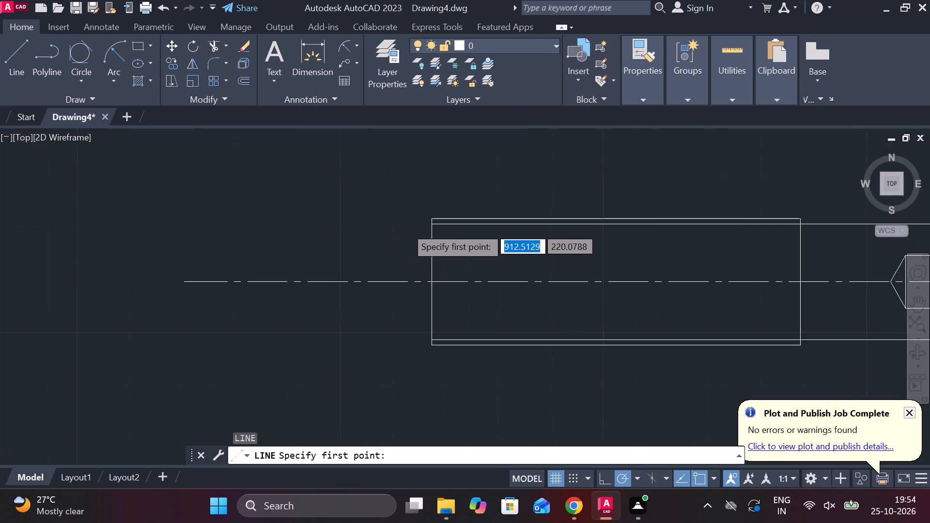
scroll(453, 255, up, 1)
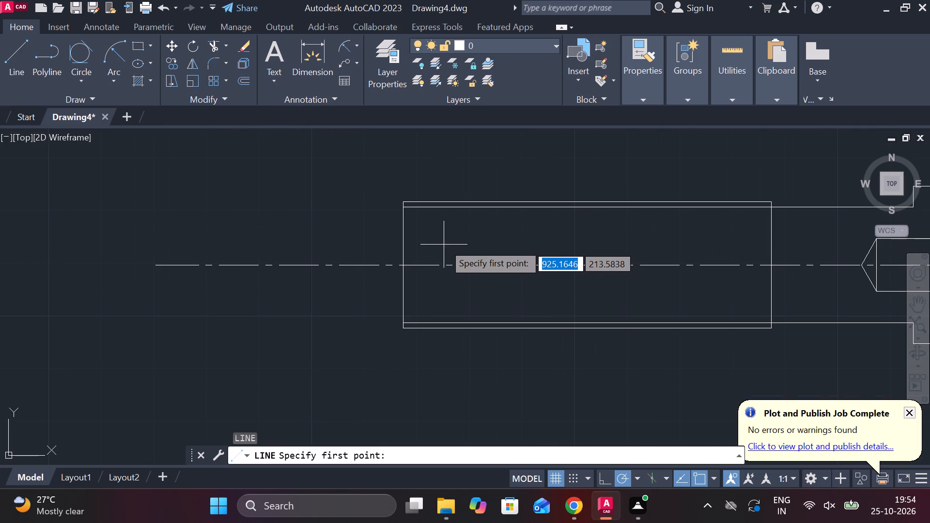
scroll(436, 229, down, 1)
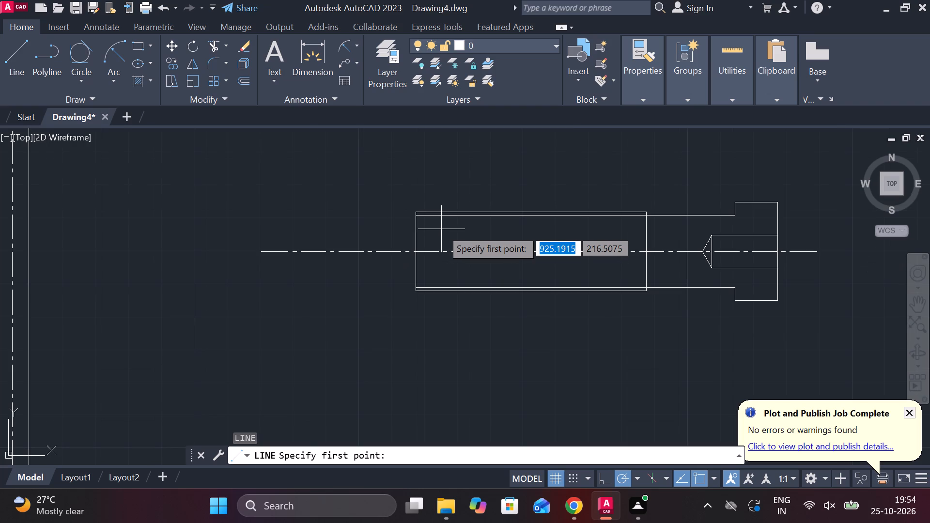
scroll(439, 229, up, 1)
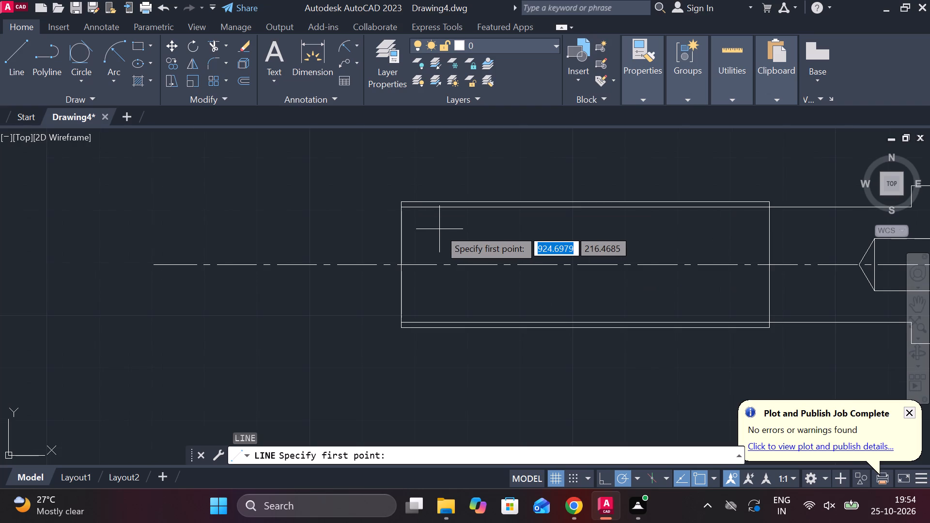
click(395, 214)
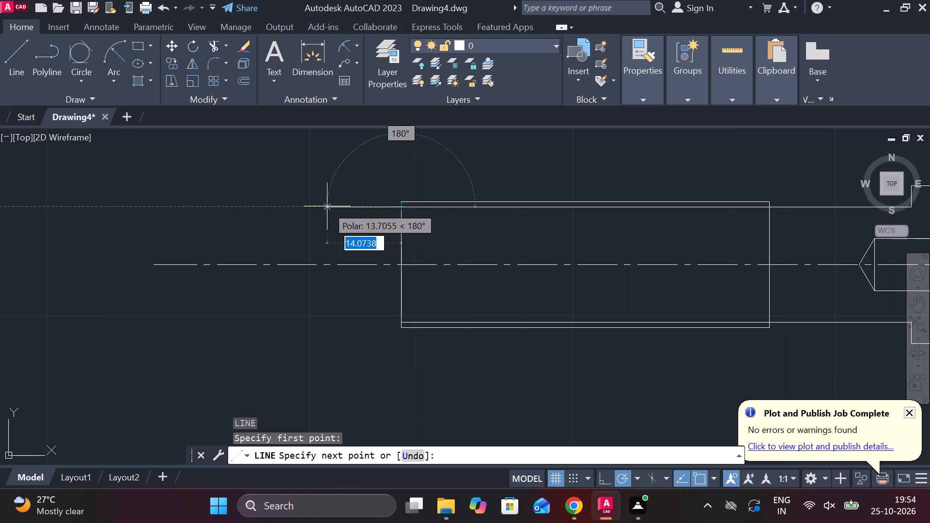
key(2)
key(8)
key(Return)
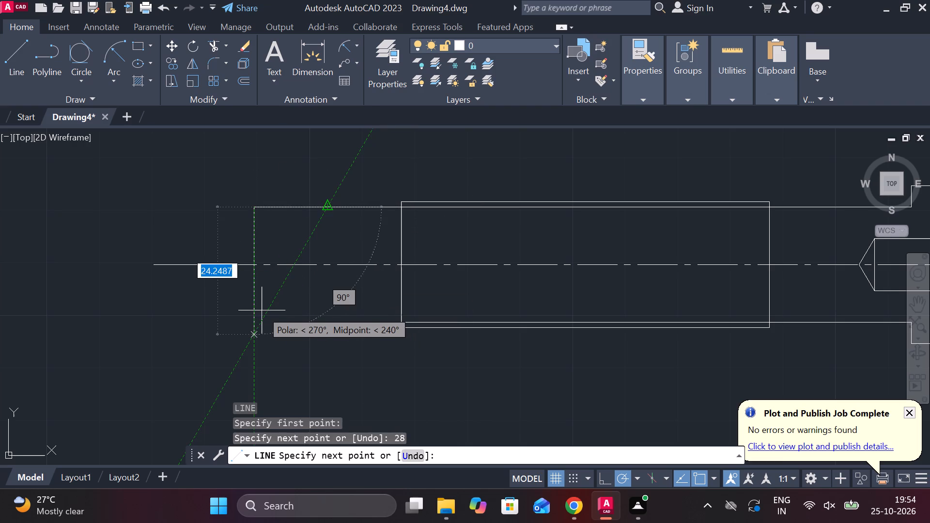
scroll(263, 299, up, 1)
middle_drag(283, 301, 307, 291)
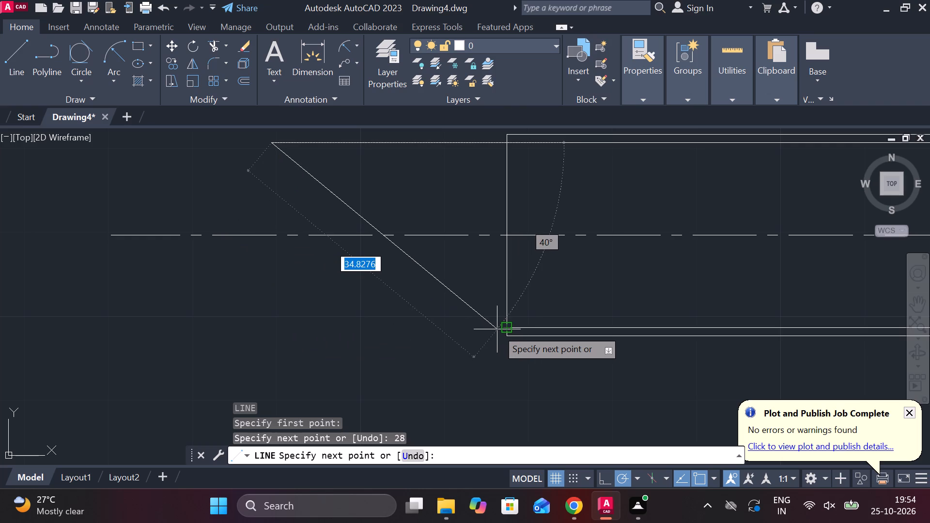
click(275, 336)
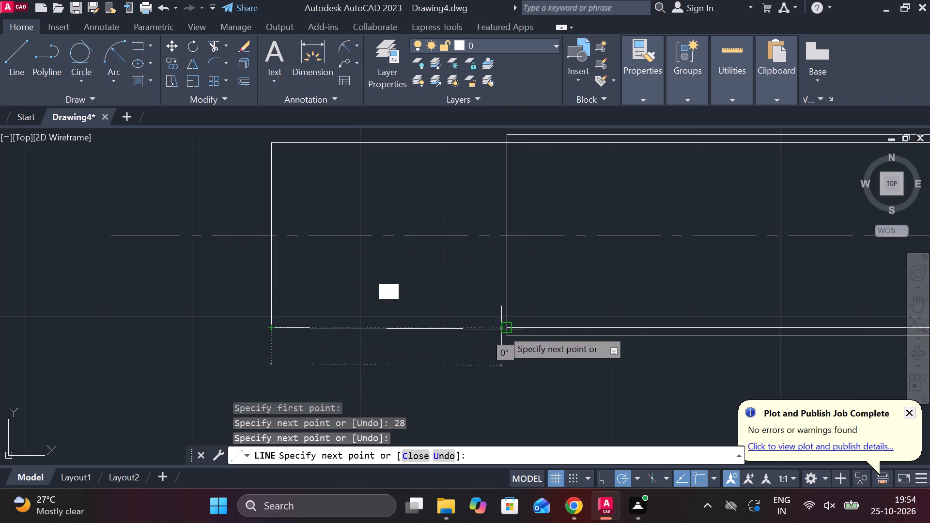
click(503, 329)
key(Escape)
Draw a vertical line across the new left extension from the midpoint of its upper edge to its lower edge.
scroll(418, 341, down, 2)
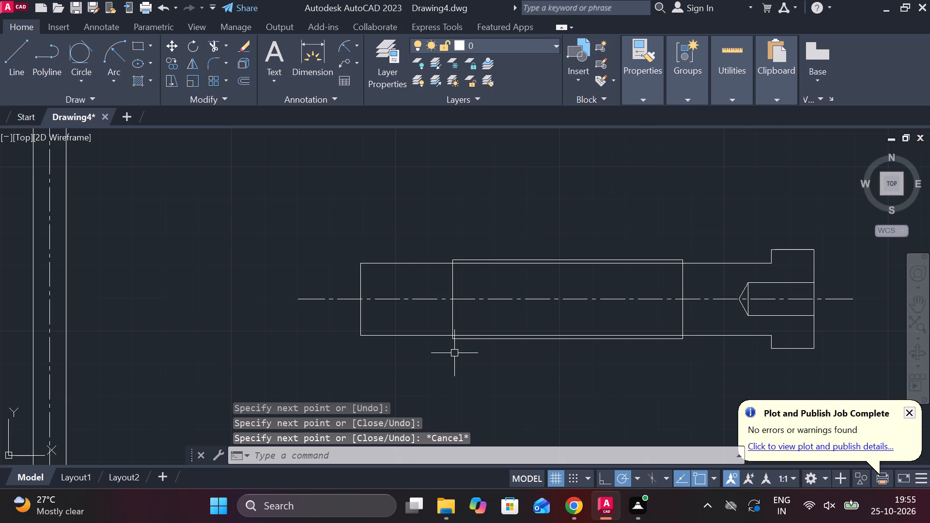
scroll(403, 361, down, 2)
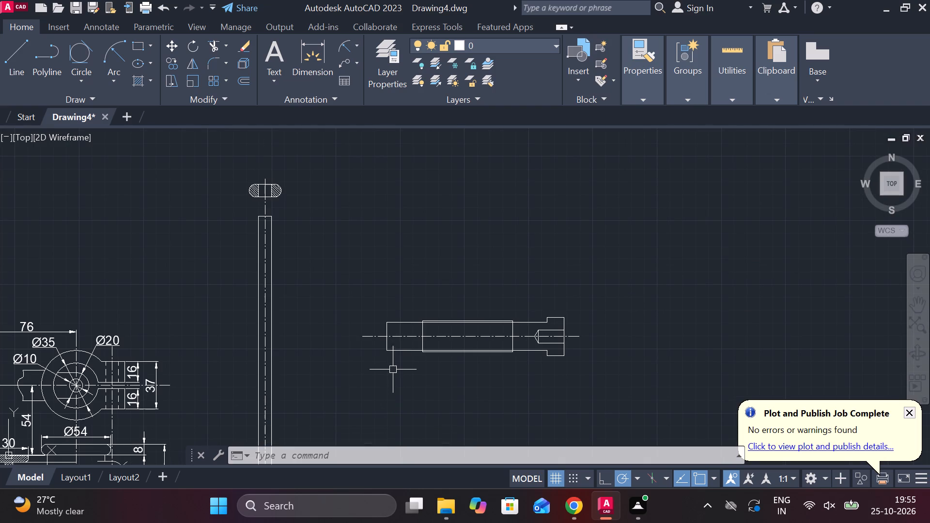
scroll(393, 369, up, 1)
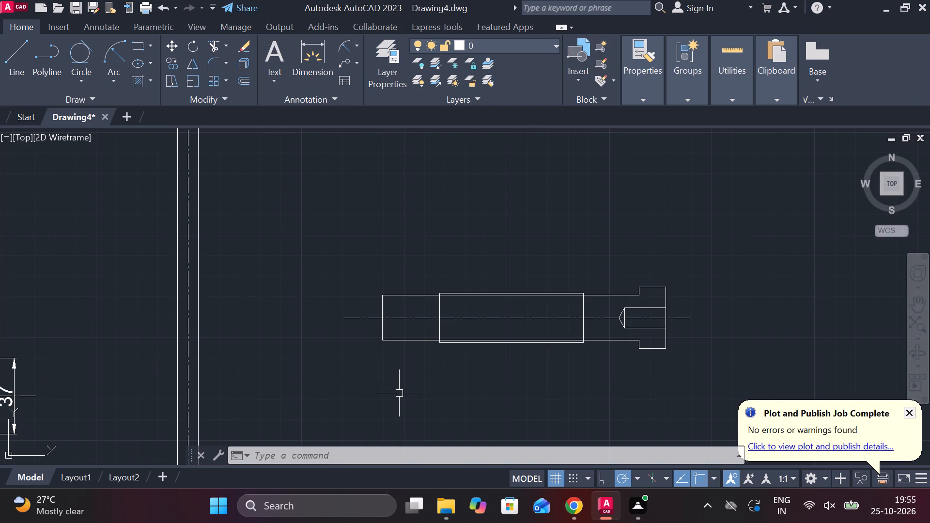
key(l)
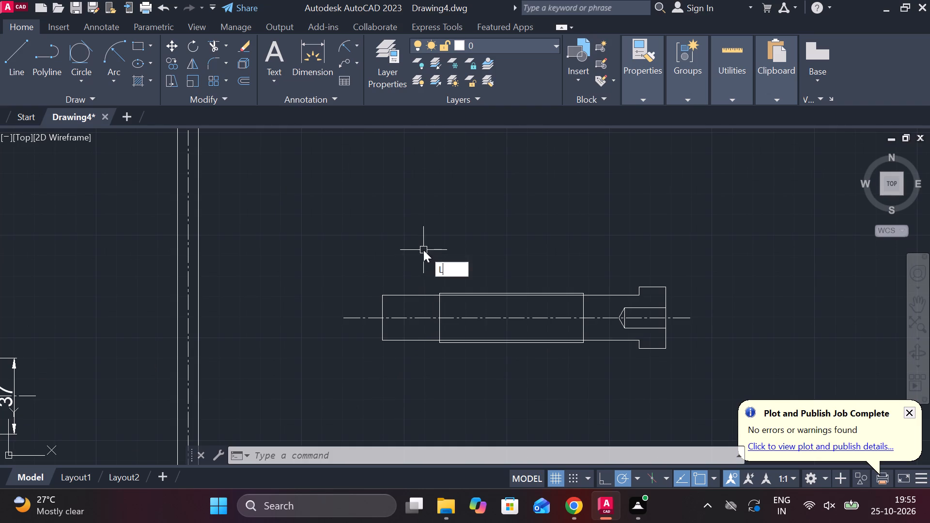
key(Return)
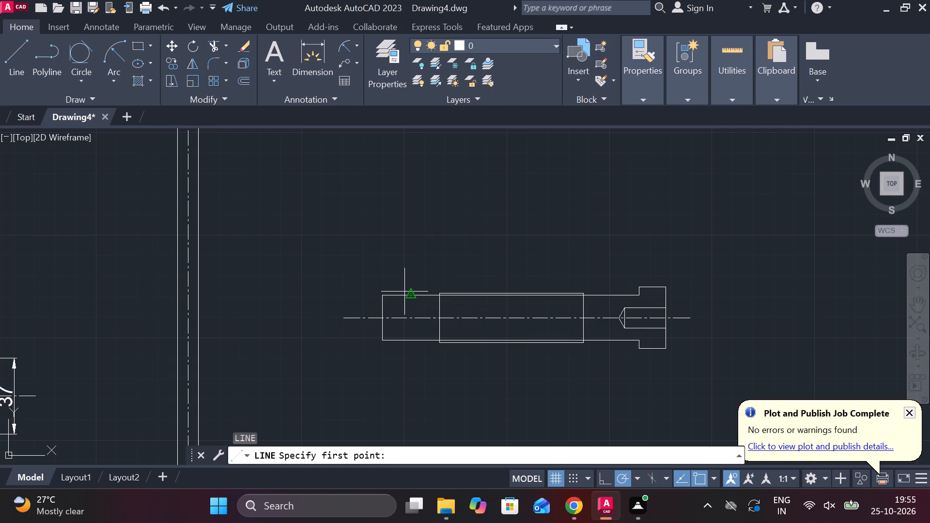
click(406, 292)
click(406, 338)
key(Escape)
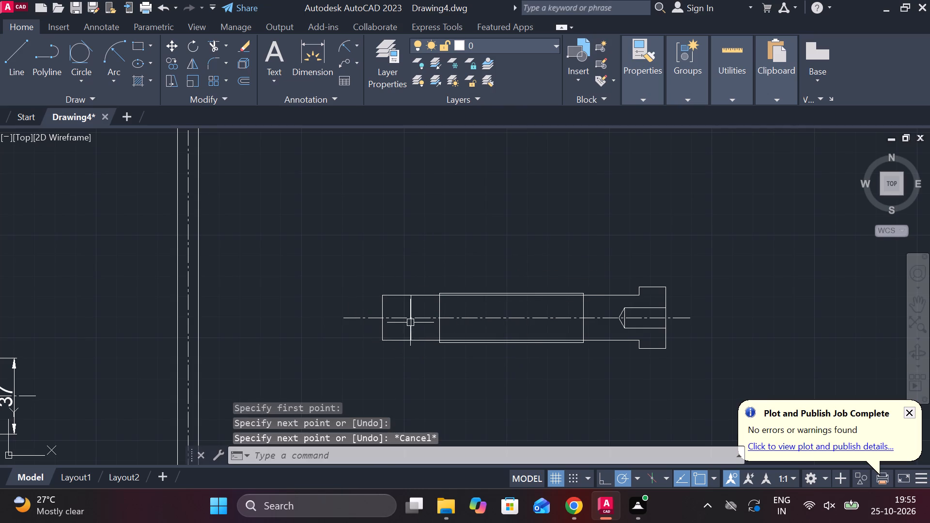
Offset the extension's middle vertical line by 5 to both sides.
scroll(410, 322, up, 2)
click(411, 297)
key(o)
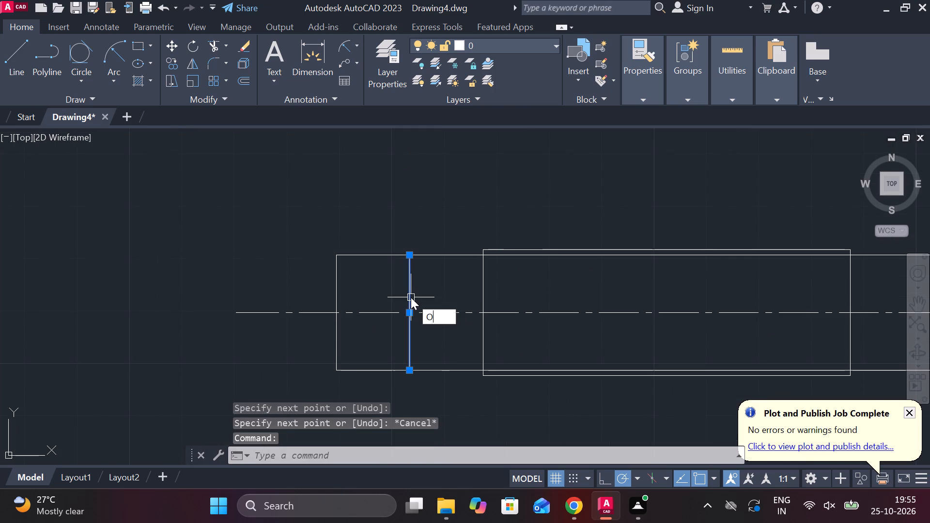
key(Return)
key(Return)
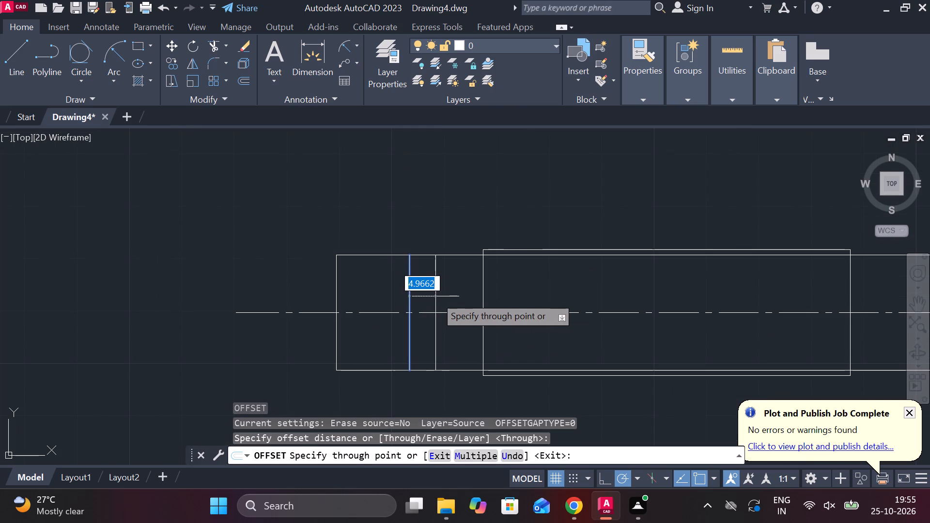
text(5)
key(space)
click(407, 275)
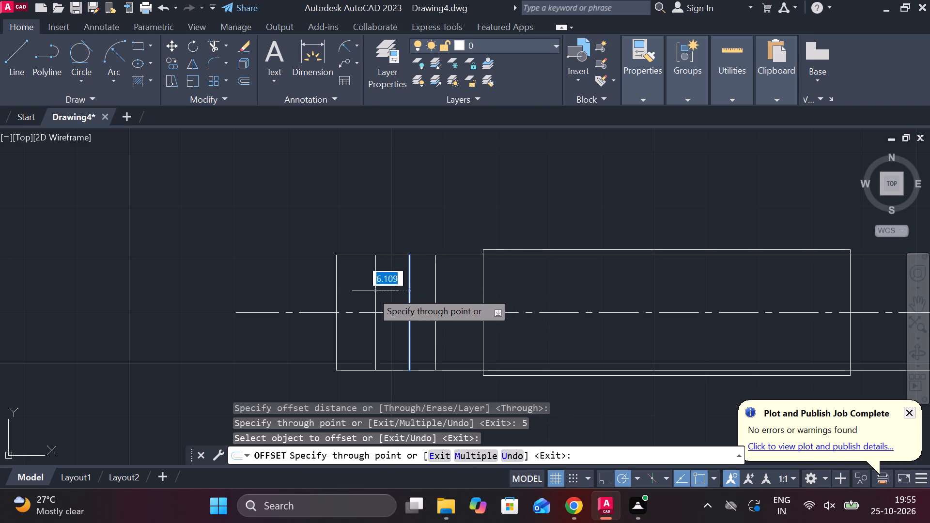
text(5)
key(space)
key(Escape)
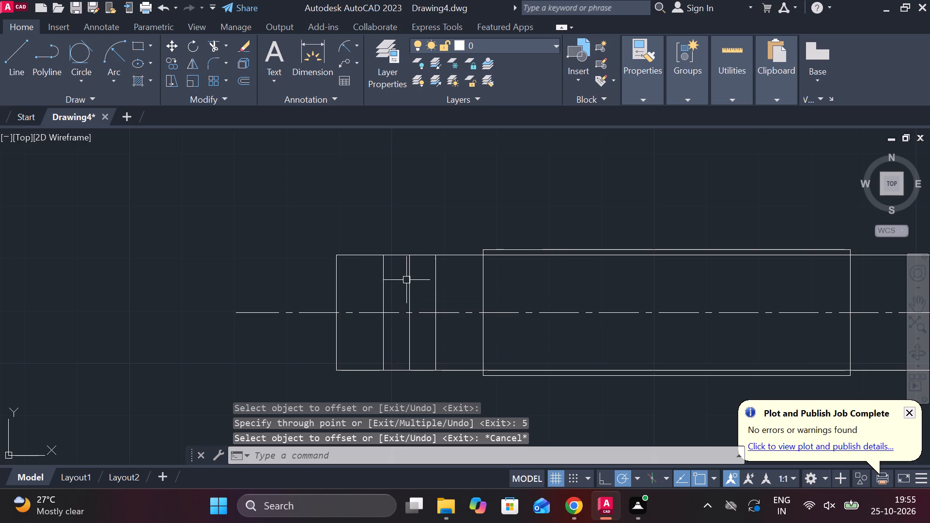
click(411, 277)
key(Escape)
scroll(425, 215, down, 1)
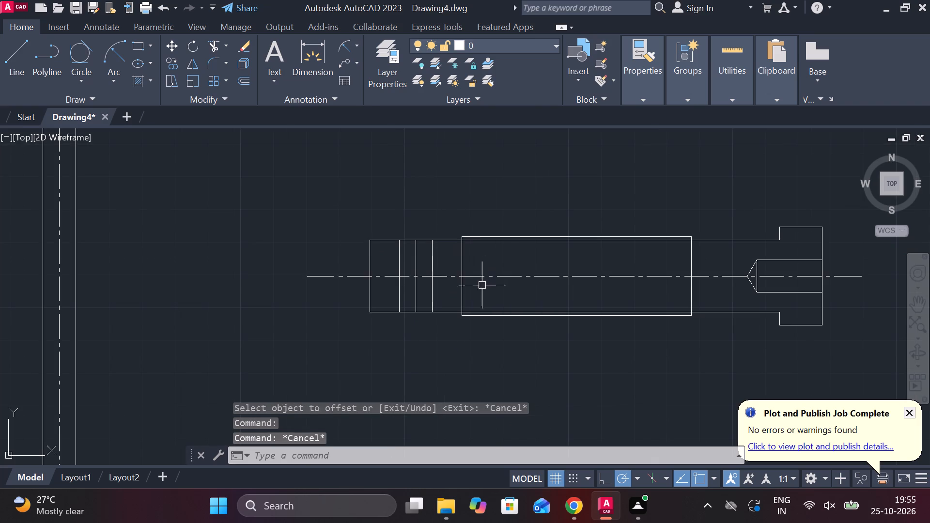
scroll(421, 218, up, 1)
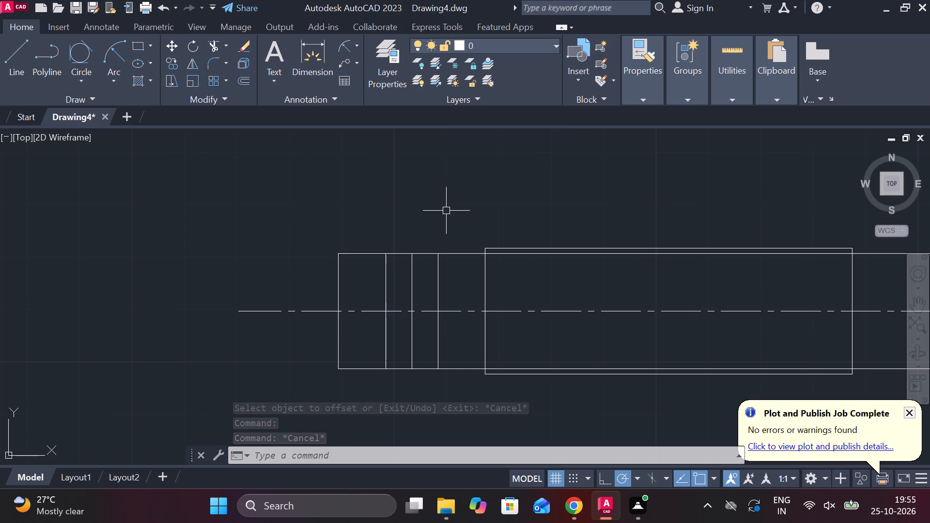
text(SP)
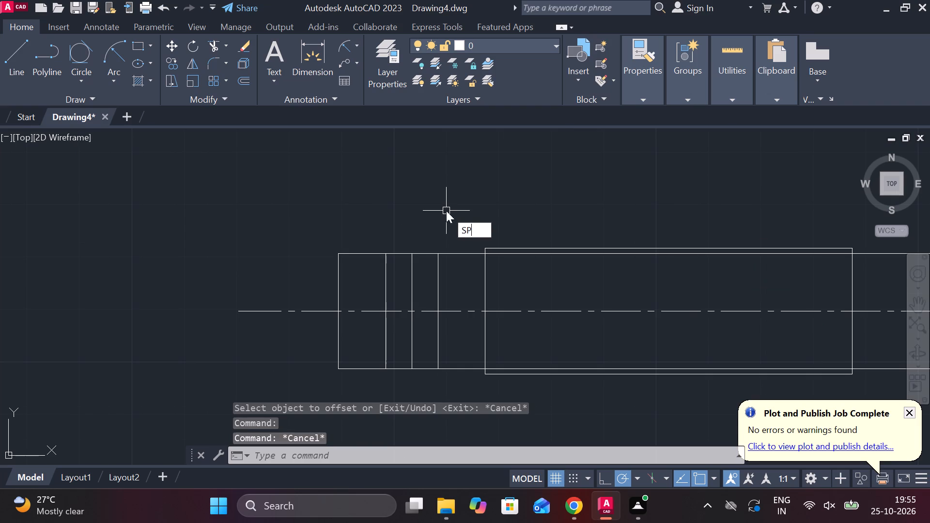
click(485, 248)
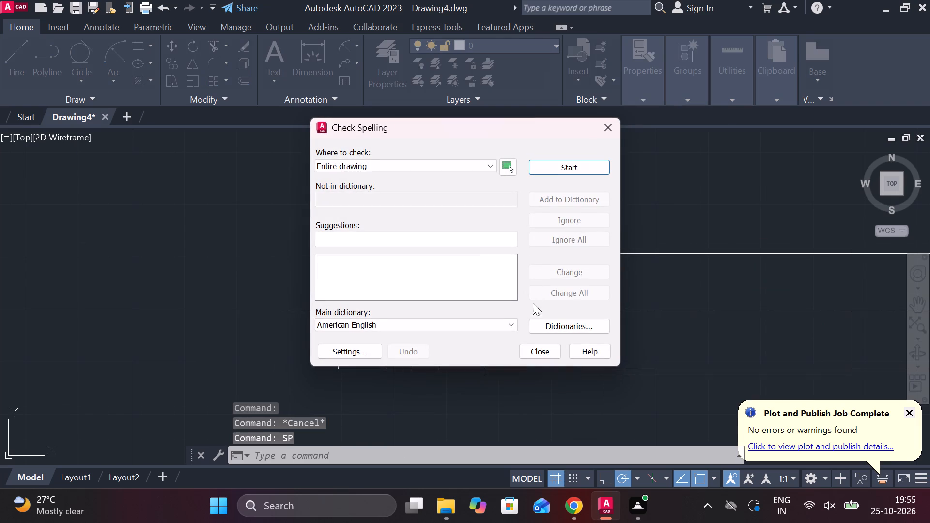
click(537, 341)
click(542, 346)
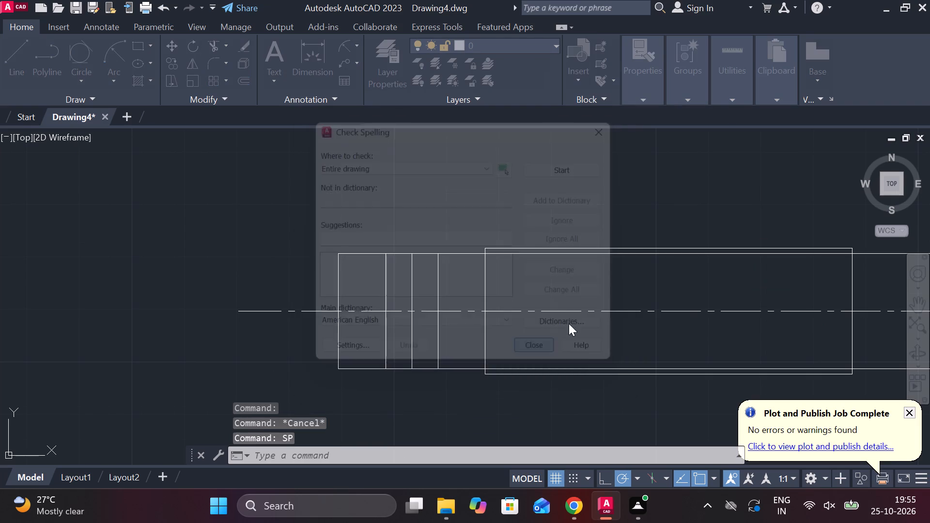
Draw a wavy vertical spline break line between the extension's upper and lower edges, just left of the 70 by 24 body.
text(SPL)
click(596, 269)
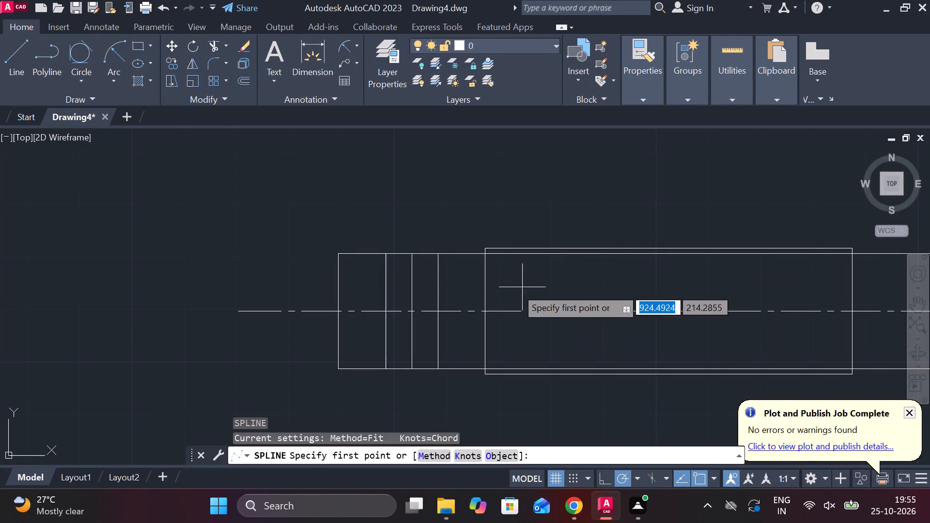
click(459, 261)
scroll(450, 277, up, 3)
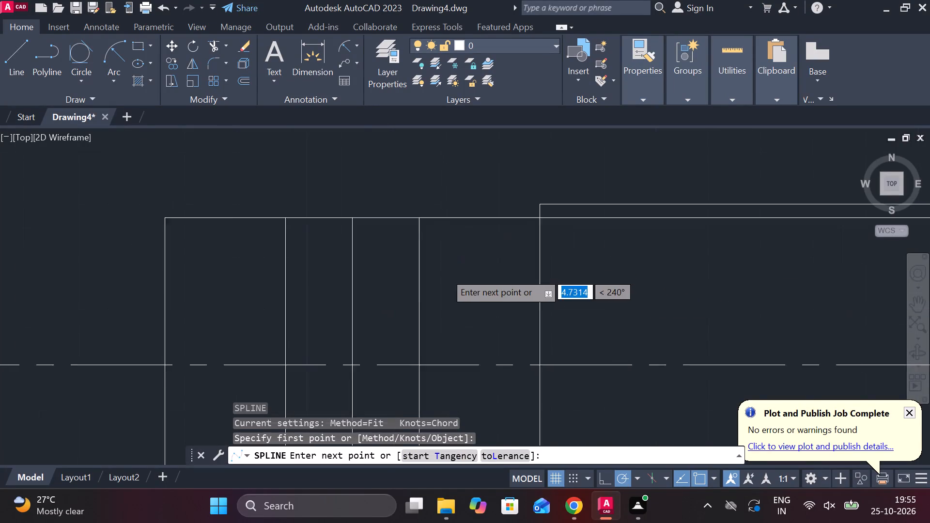
click(509, 242)
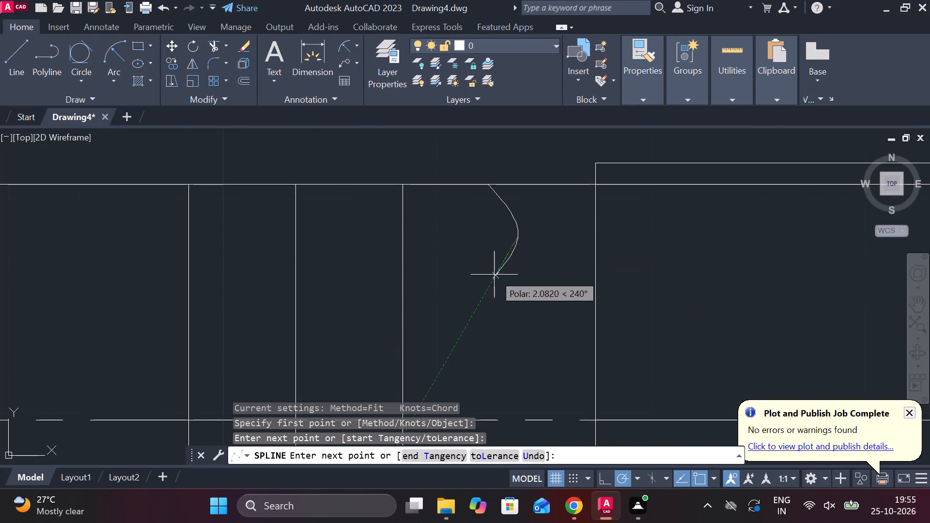
click(501, 339)
middle_drag(493, 373, 457, 275)
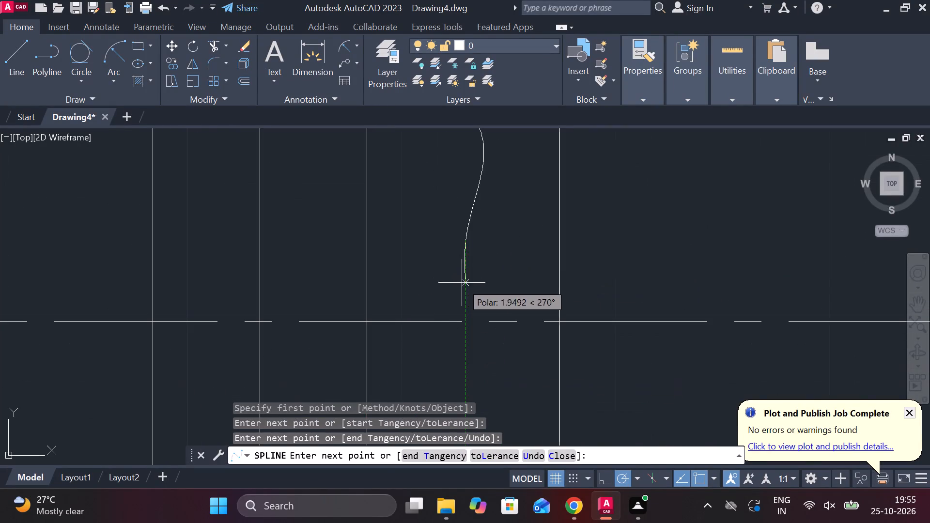
click(470, 289)
middle_drag(456, 358, 432, 246)
click(419, 272)
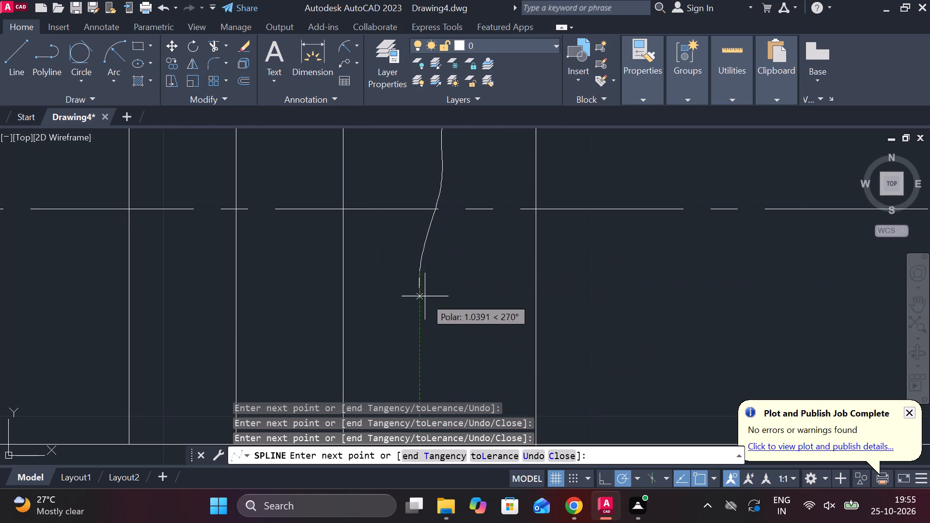
middle_click(443, 332)
click(444, 341)
middle_drag(444, 341, 417, 190)
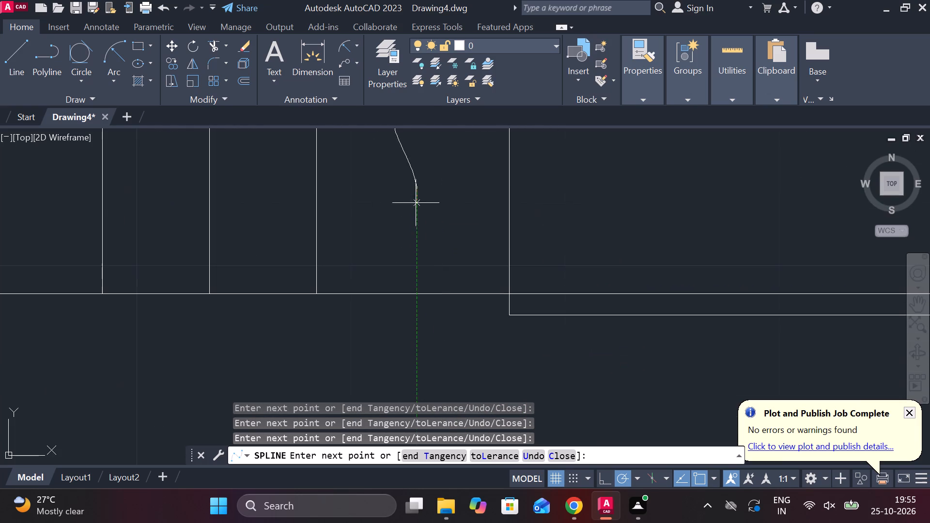
click(411, 228)
click(405, 292)
scroll(416, 282, down, 1)
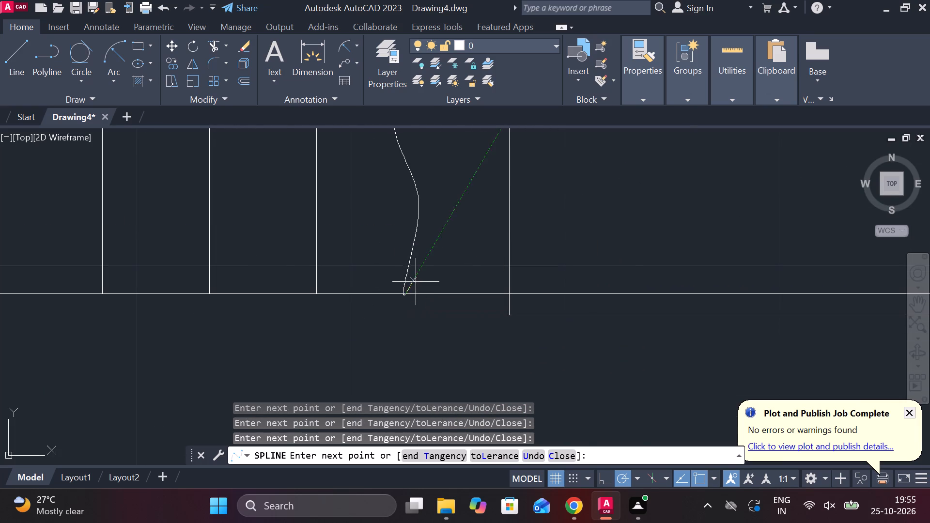
scroll(416, 282, down, 1)
key(Return)
scroll(421, 320, down, 2)
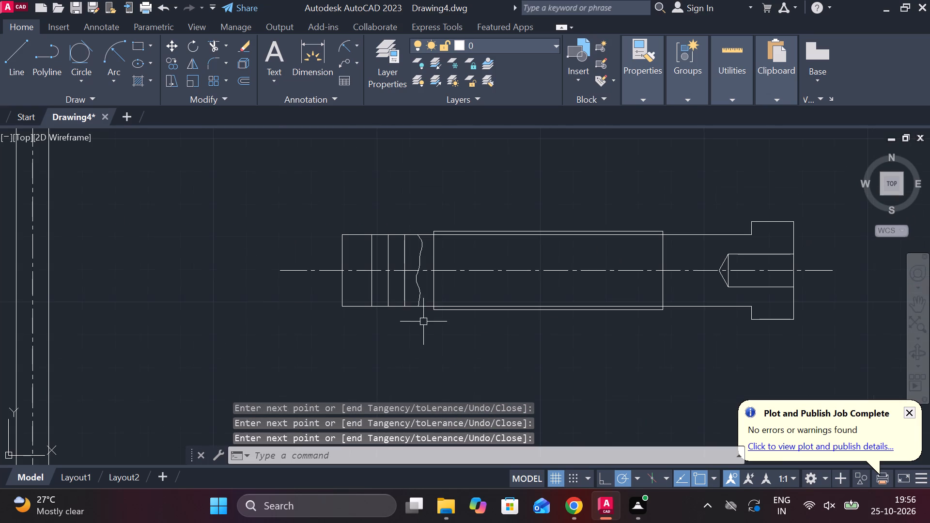
Draw a line 6 left along the head's bottom edge from its lower outer corner, continuing with a short vertical line up into the head.
scroll(419, 308, up, 2)
scroll(419, 312, down, 2)
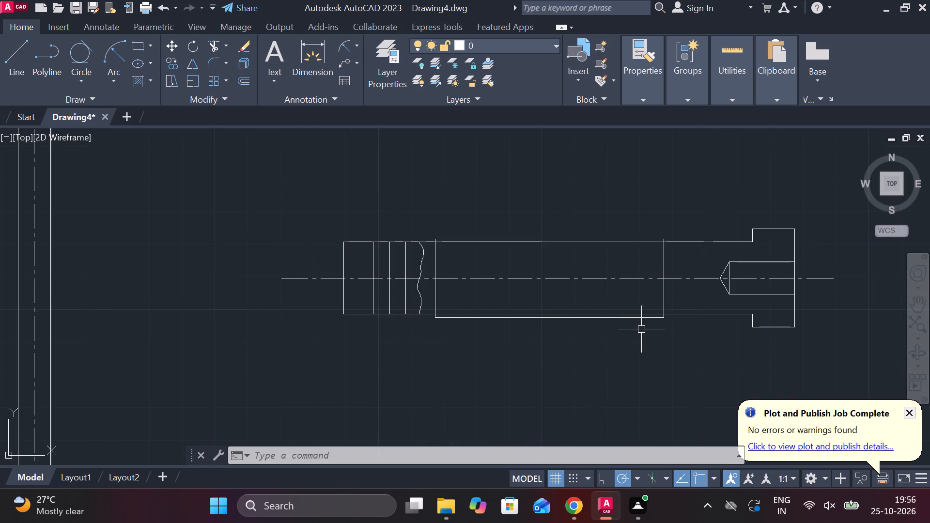
middle_drag(573, 332, 493, 319)
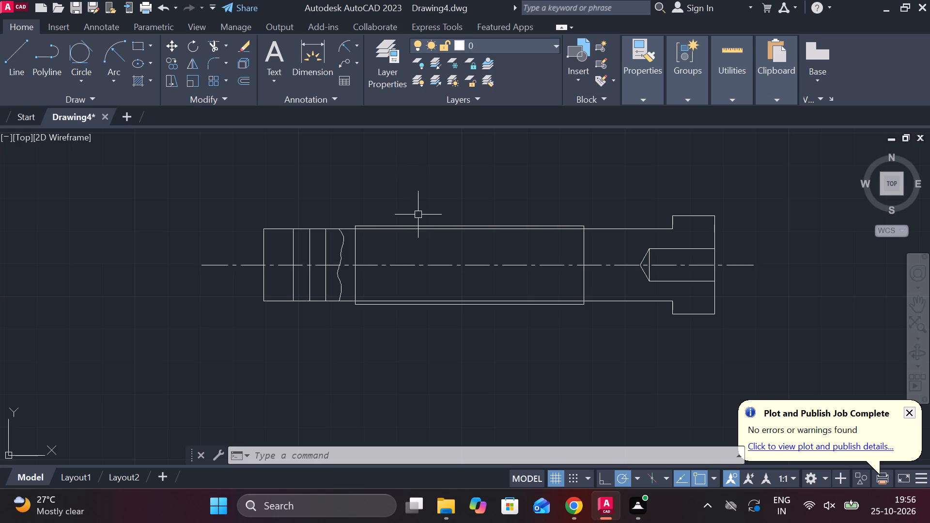
scroll(436, 237, down, 2)
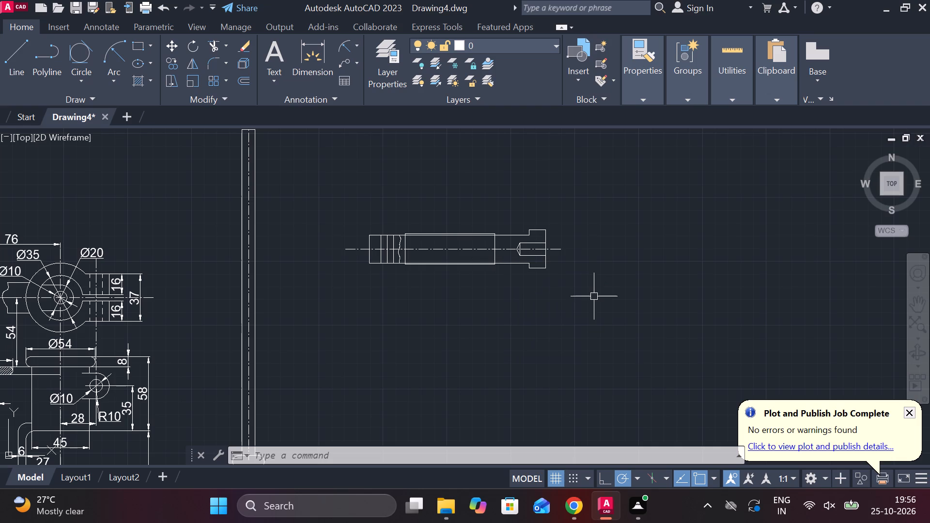
scroll(594, 296, up, 2)
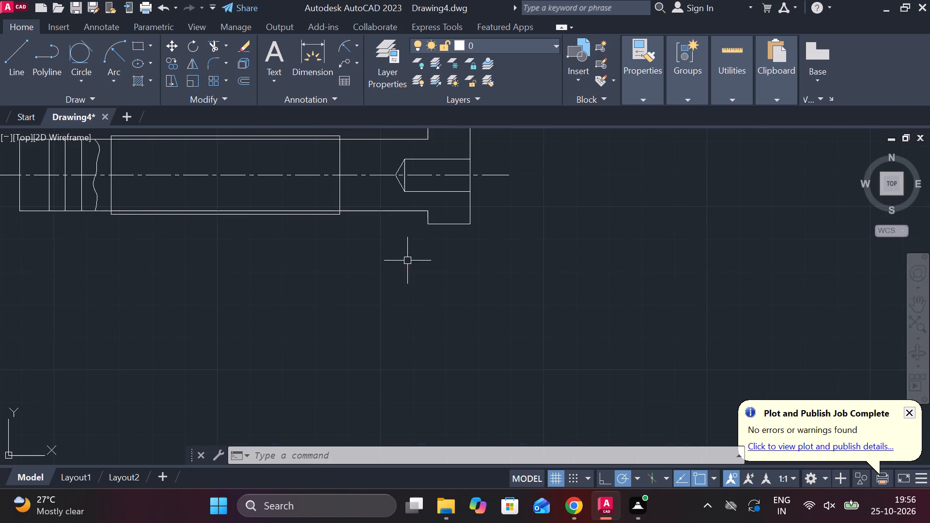
scroll(403, 292, up, 1)
middle_drag(403, 292, 376, 415)
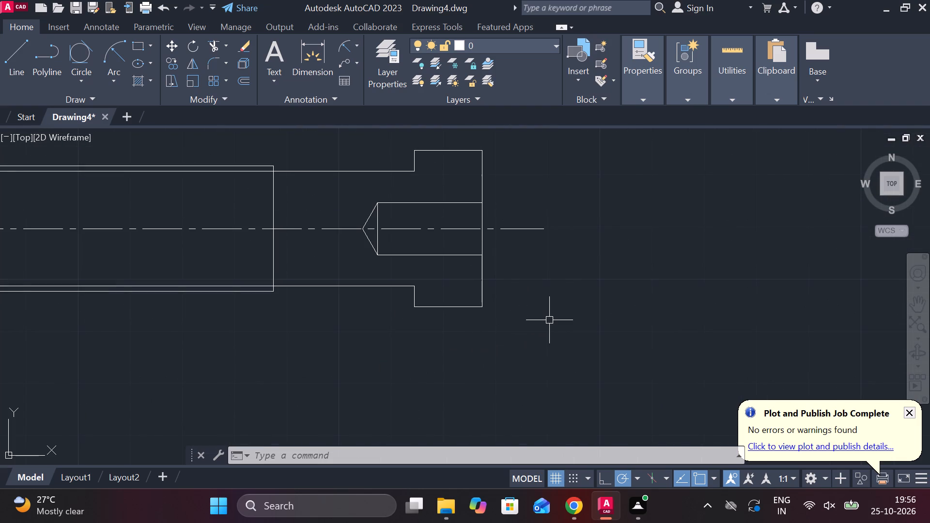
key(l)
key(Return)
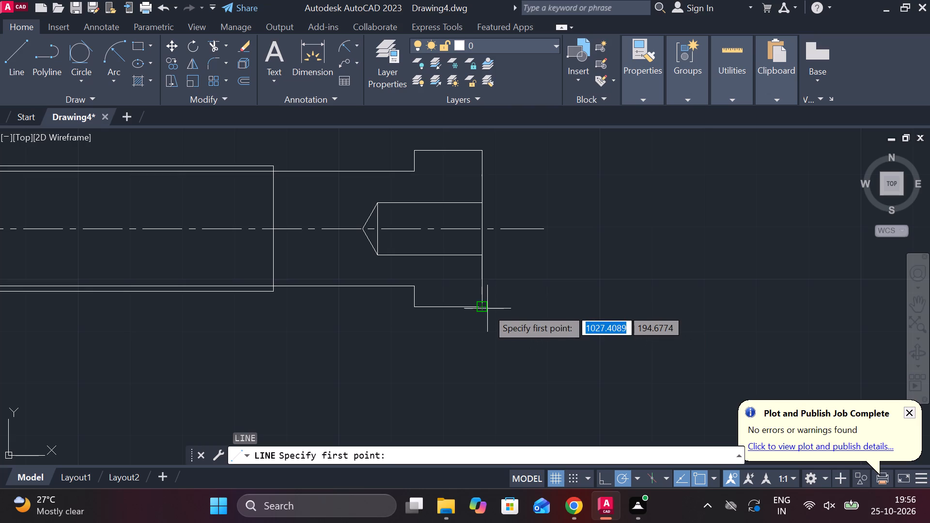
click(486, 308)
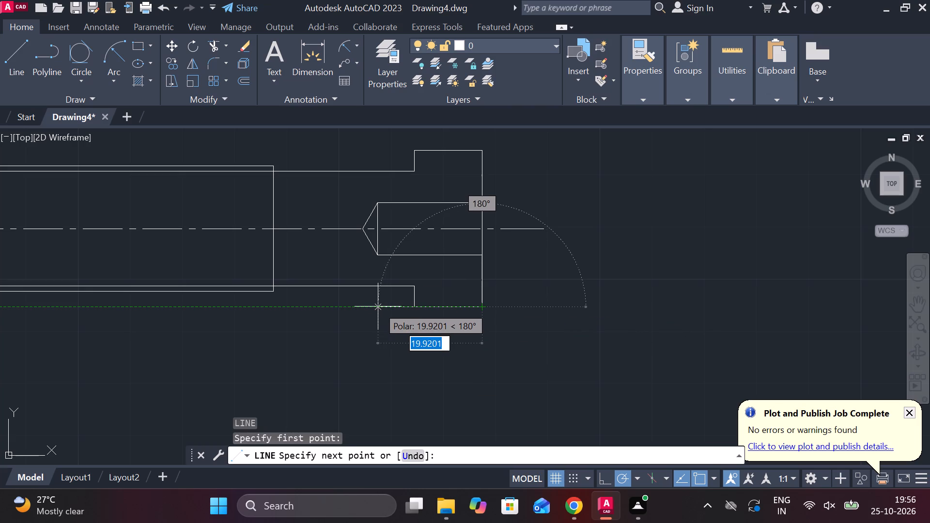
key(6)
key(Return)
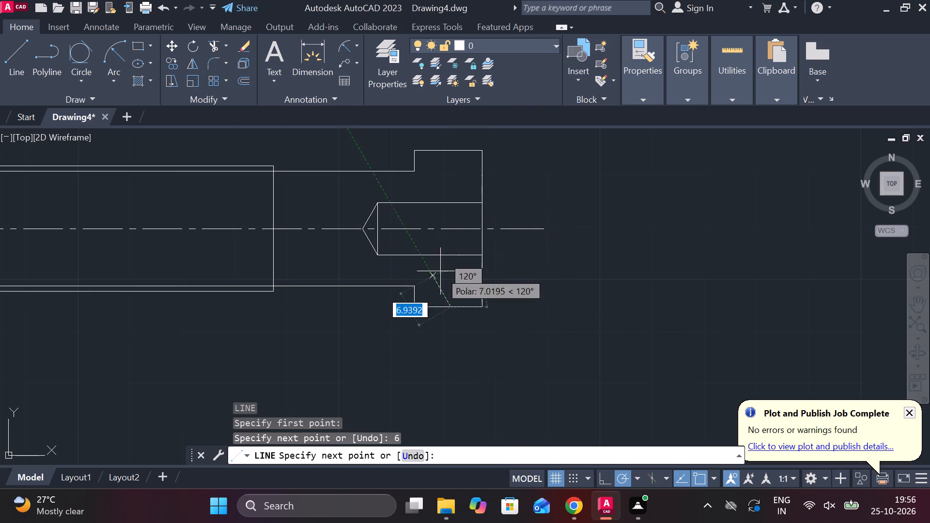
scroll(440, 272, up, 2)
click(465, 277)
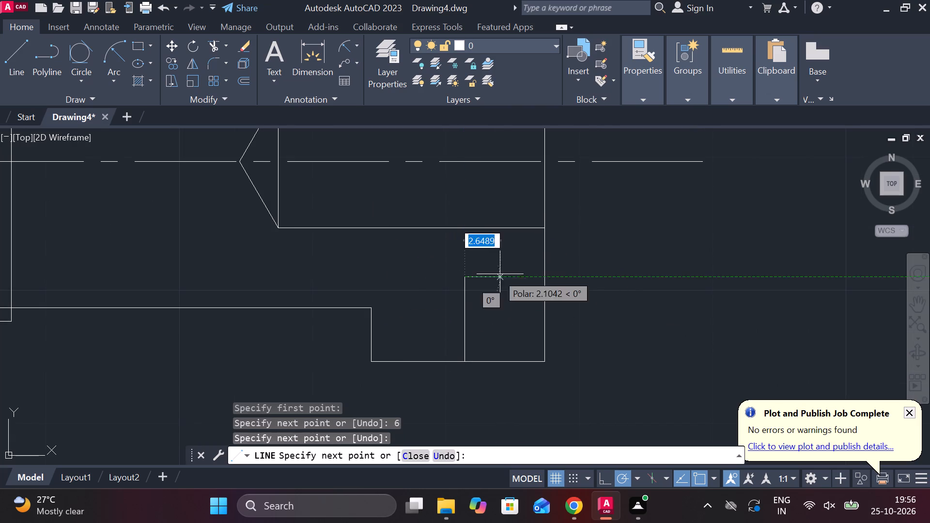
key(Escape)
middle_drag(484, 317, 481, 303)
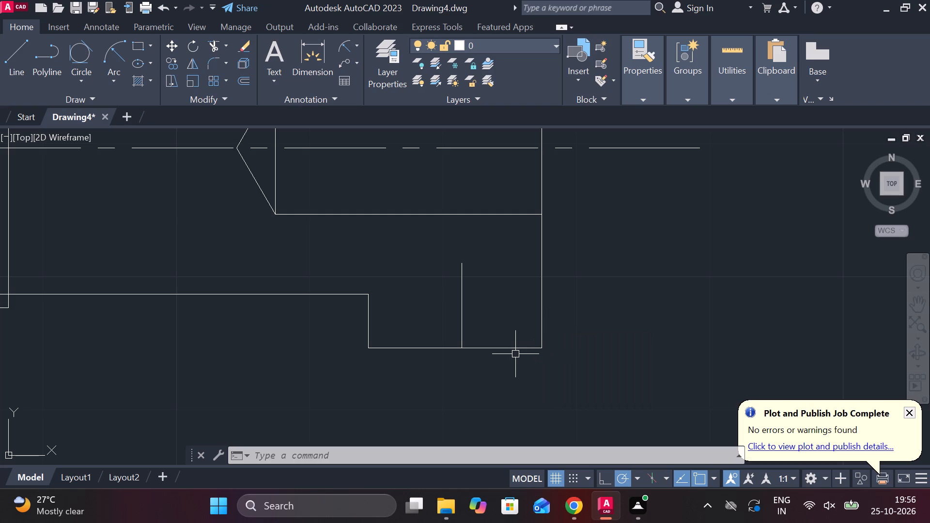
Offset the short vertical line in the head by 3 to both sides.
click(462, 281)
key(o)
key(Return)
key(Return)
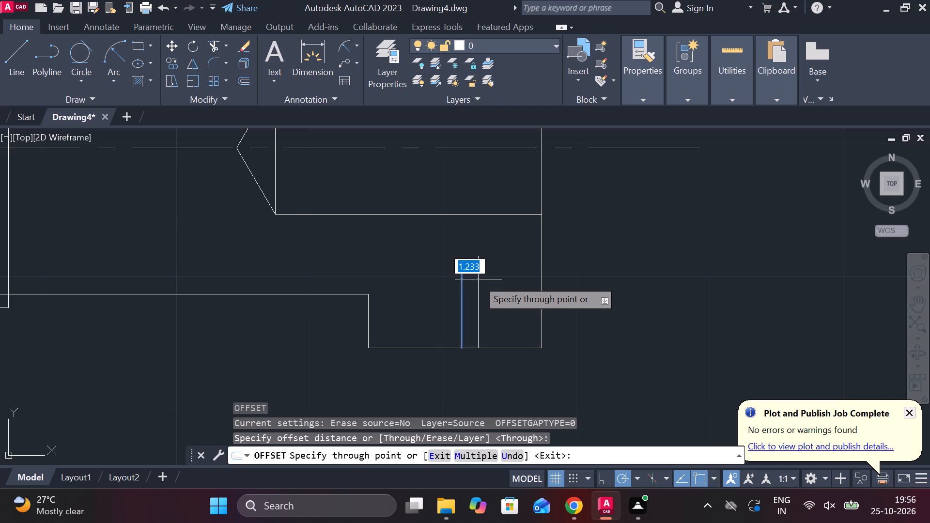
text(3)
key(space)
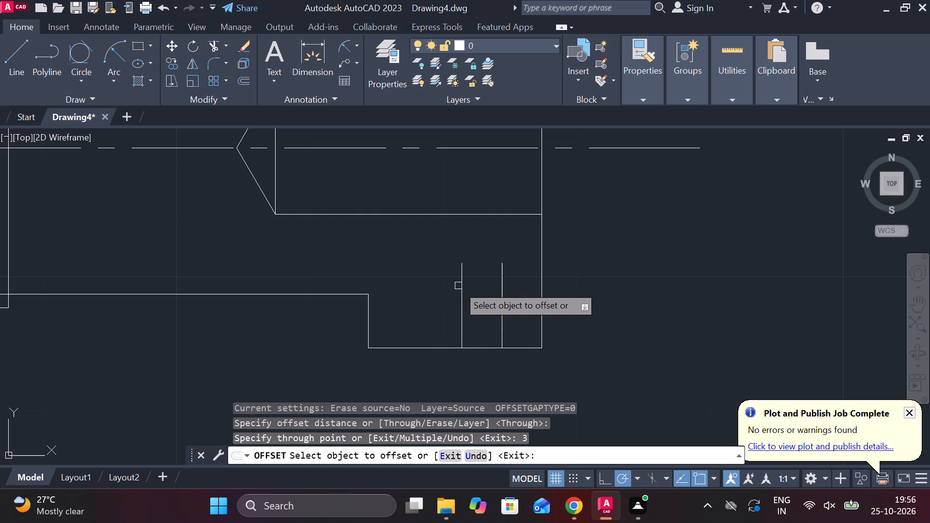
click(461, 277)
text(3)
key(space)
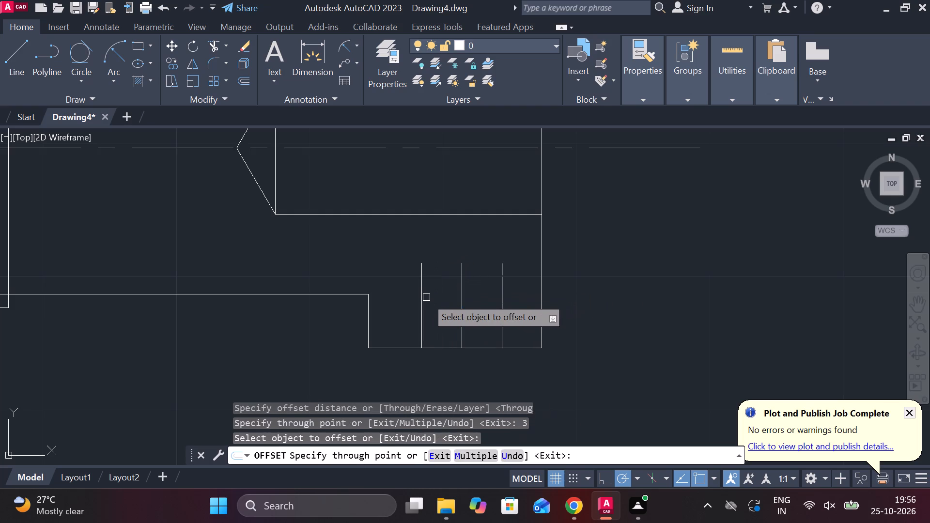
key(Escape)
Extend the three short vertical lines up to the lower edge of the drilled hole.
text(EX)
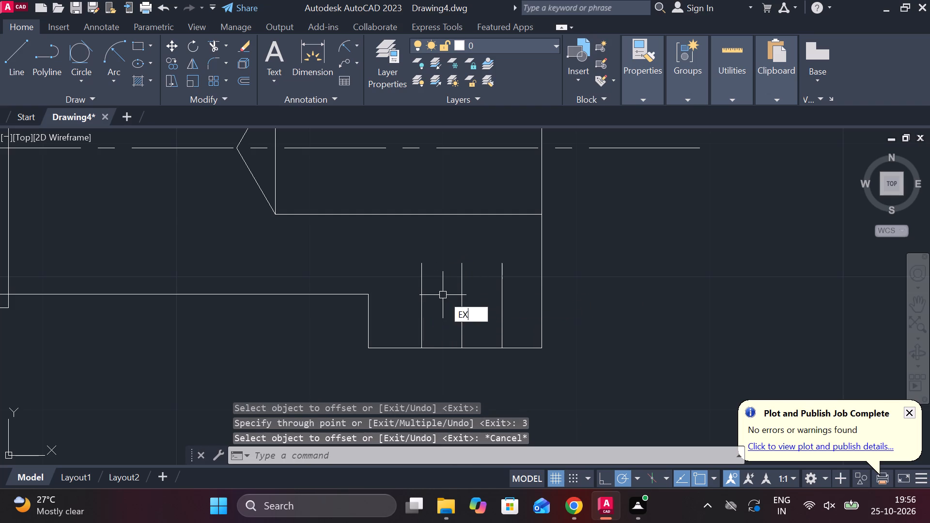
key(space)
click(423, 277)
click(501, 283)
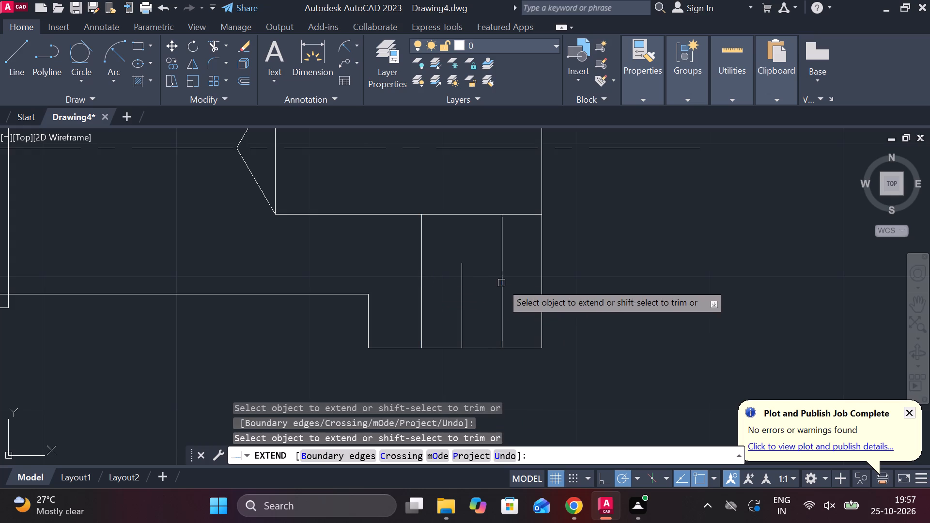
click(462, 302)
key(Escape)
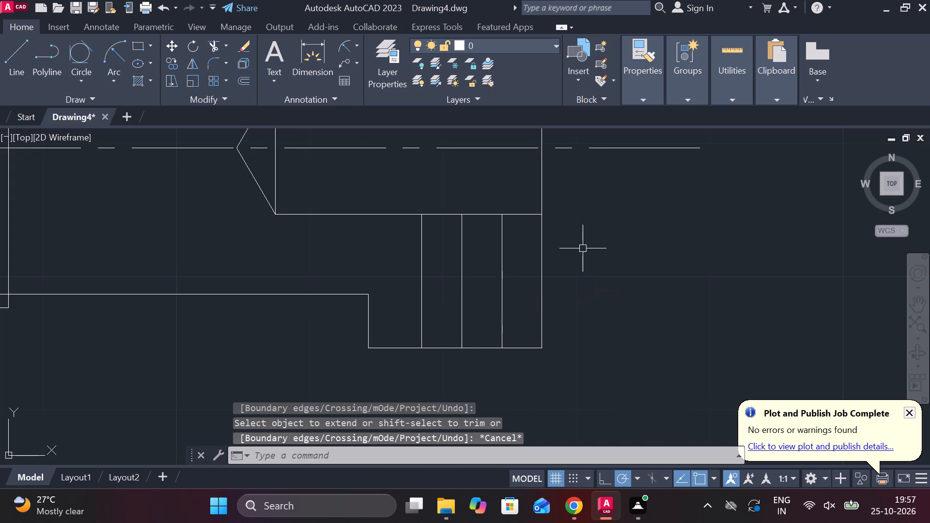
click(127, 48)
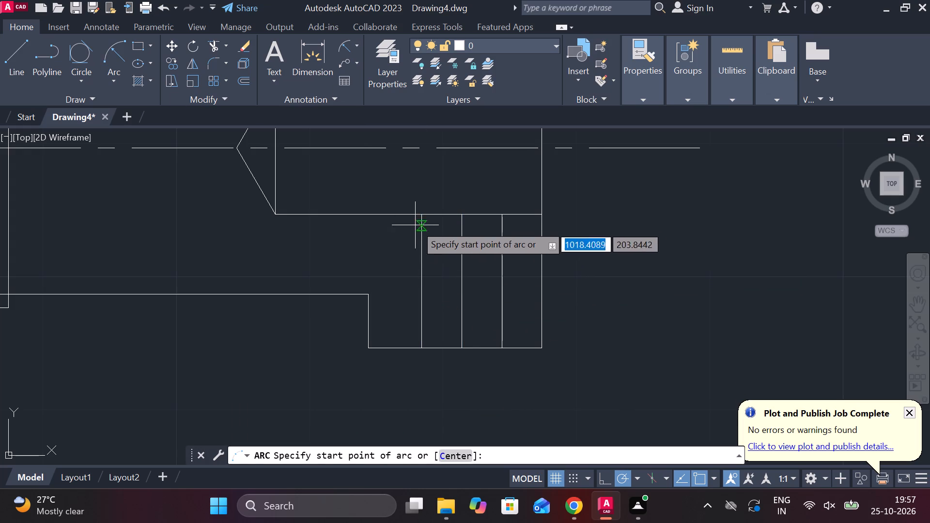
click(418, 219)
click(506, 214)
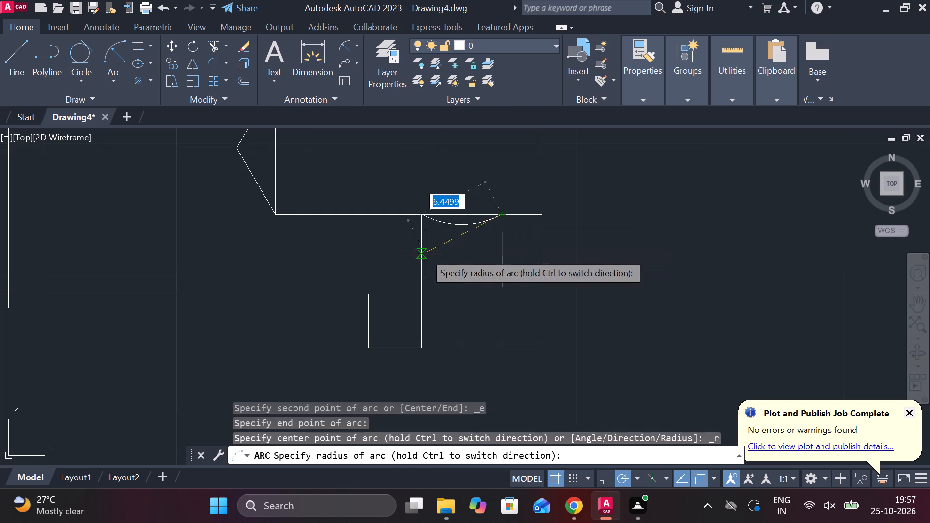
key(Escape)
Draw a three-point arc through the tops of the two outer vertical lines, bulging into the drilled hole and ending below its edge.
key(space)
click(502, 218)
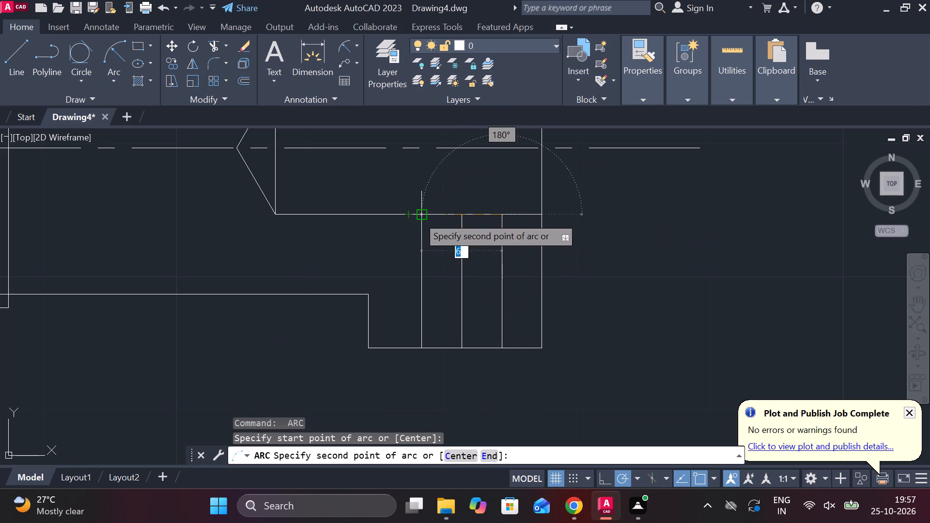
click(418, 216)
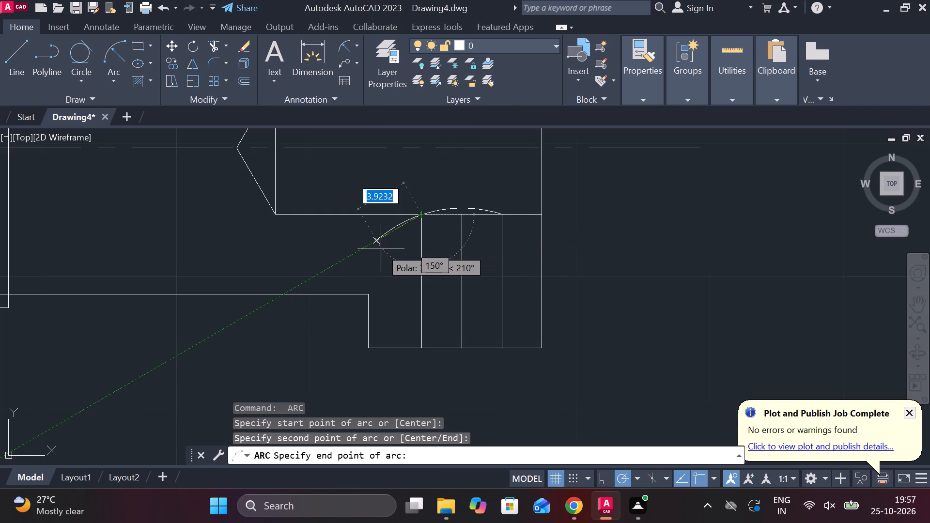
click(381, 248)
key(Escape)
Trim the arc's tail beyond the outer vertical line and the drilled hole's edge segments beneath the arc.
text(TR)
key(space)
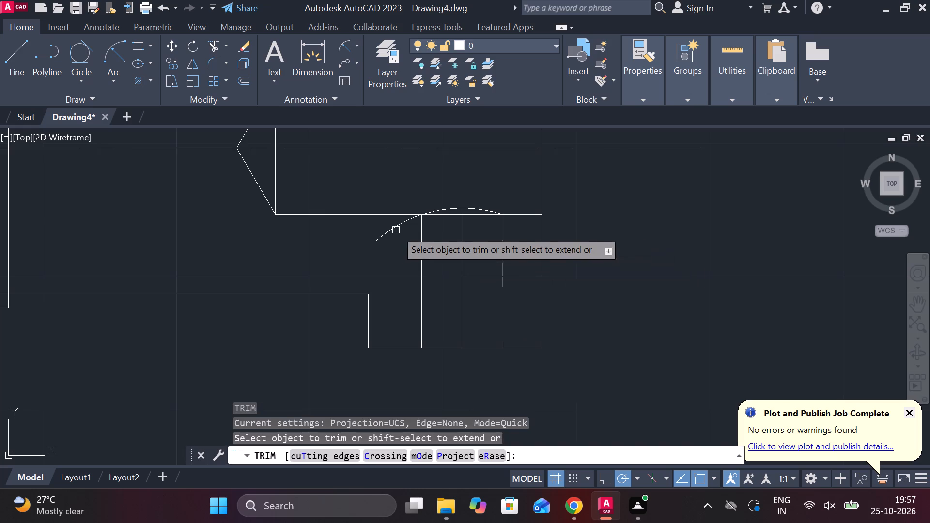
click(392, 230)
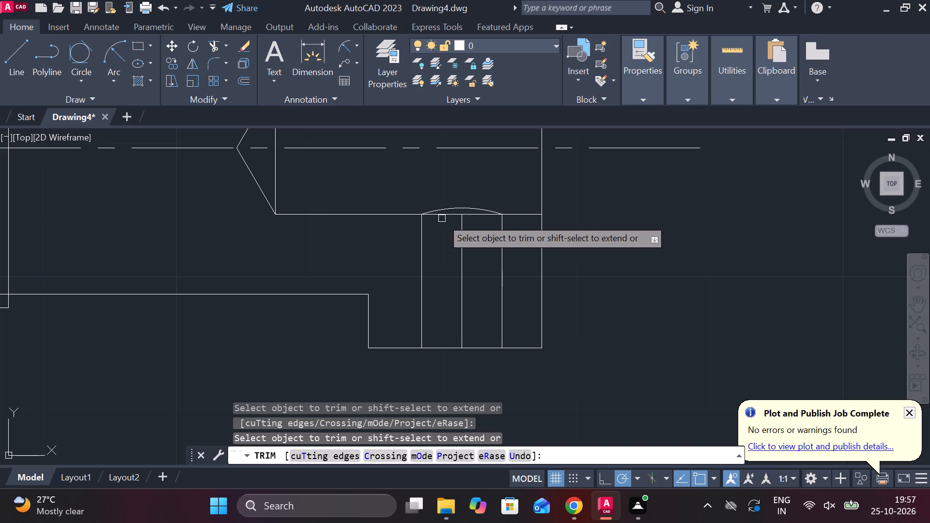
click(453, 215)
click(470, 215)
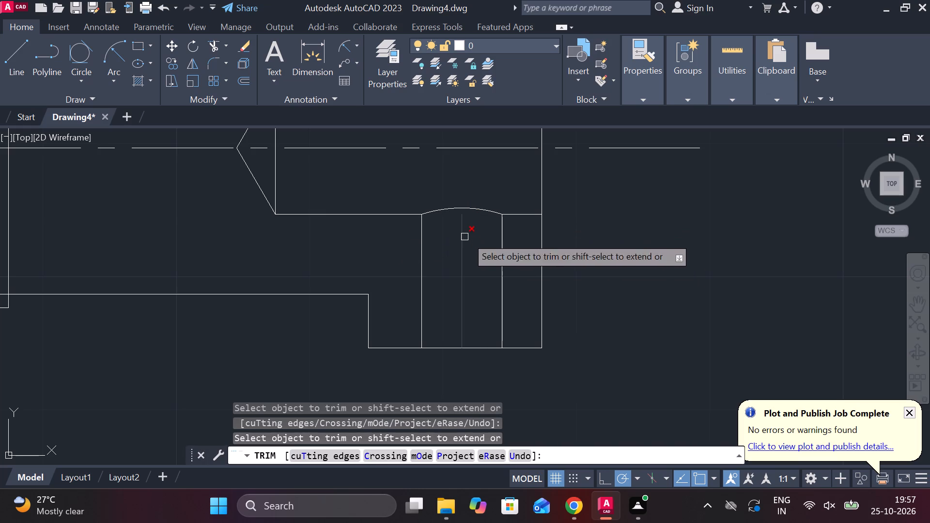
scroll(583, 261, down, 3)
key(Escape)
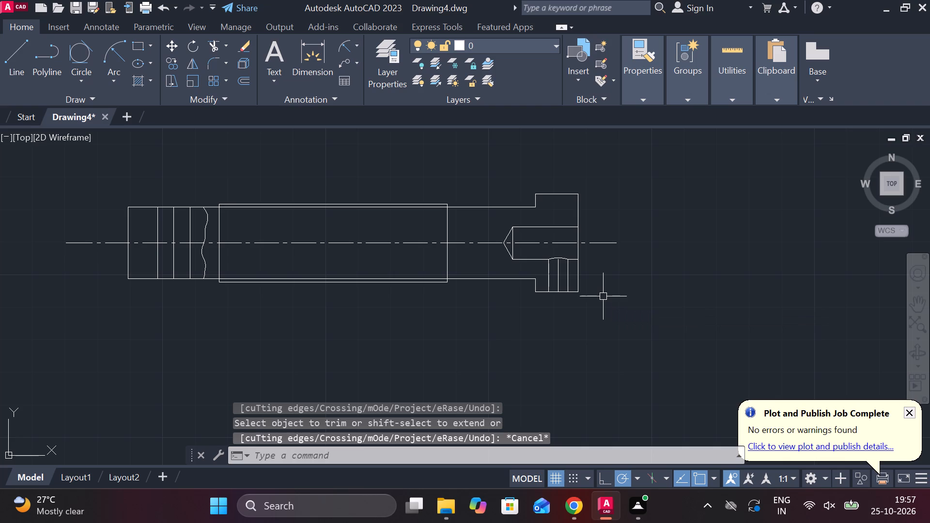
Stretch the lower end of the cross hole's middle line straight down, well below the head.
middle_drag(601, 307, 596, 307)
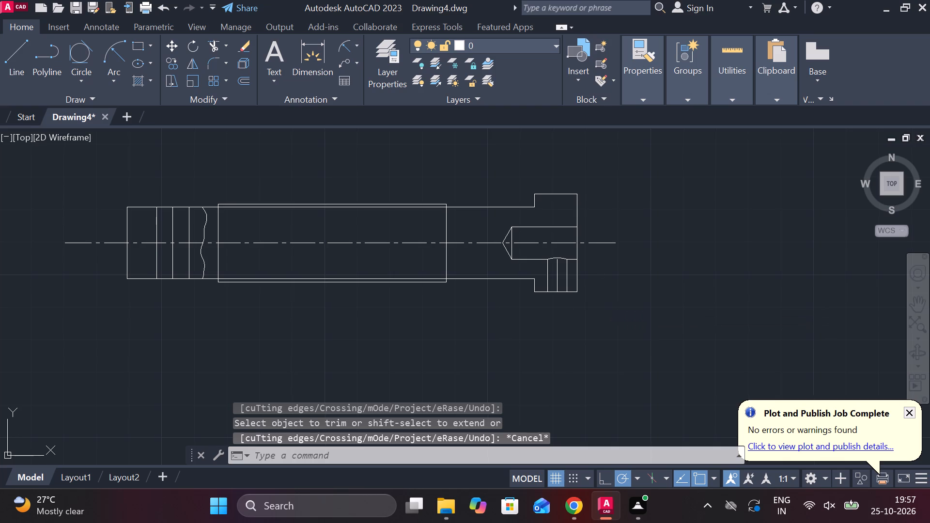
middle_drag(596, 307, 557, 300)
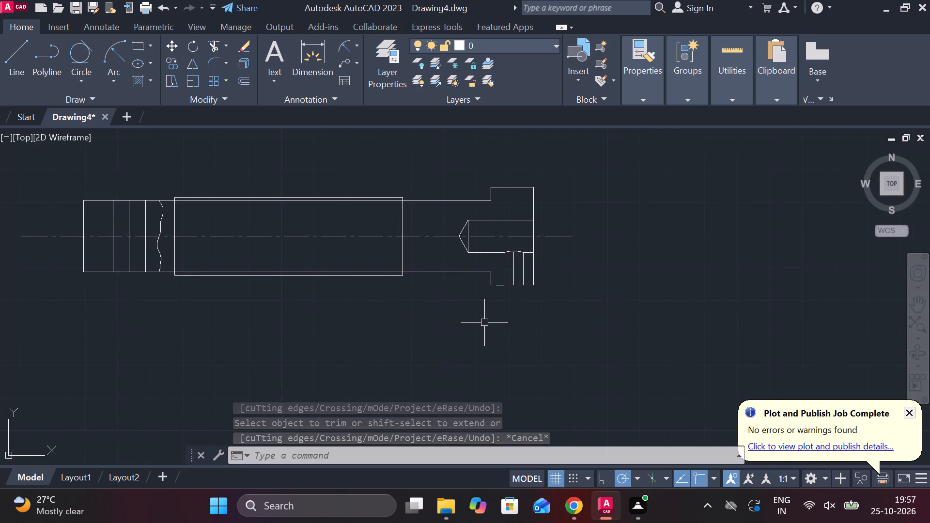
click(513, 261)
click(513, 284)
click(513, 369)
scroll(569, 342, down, 1)
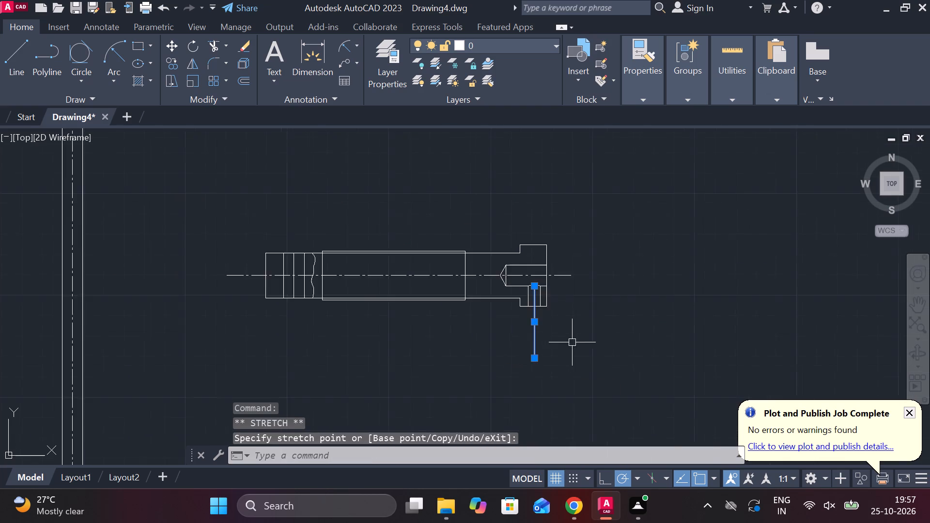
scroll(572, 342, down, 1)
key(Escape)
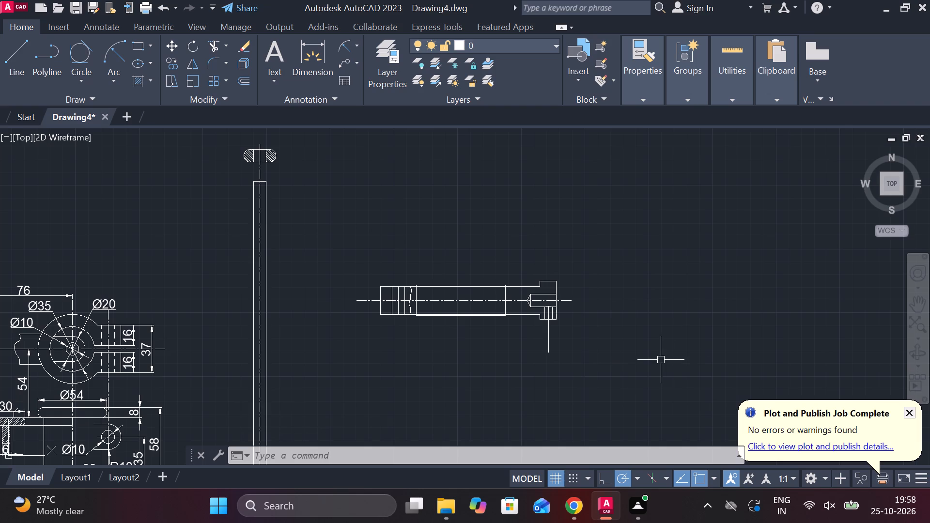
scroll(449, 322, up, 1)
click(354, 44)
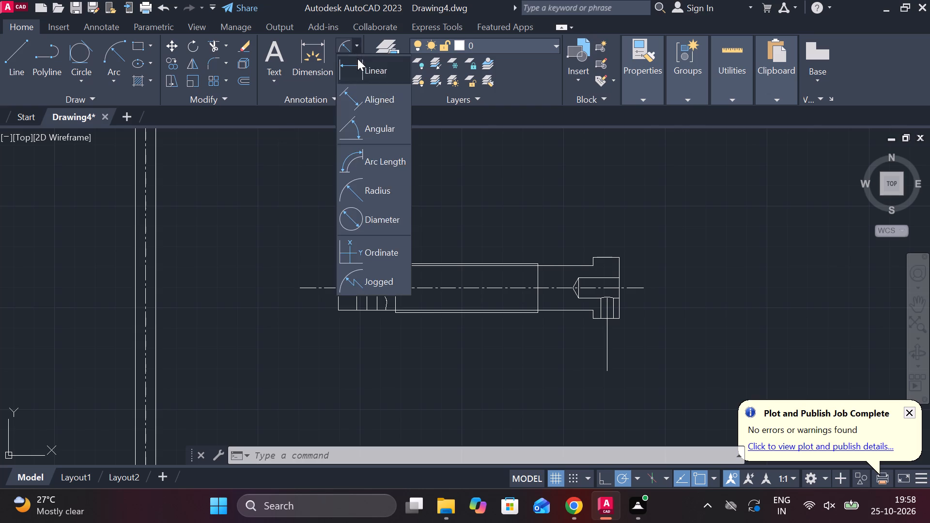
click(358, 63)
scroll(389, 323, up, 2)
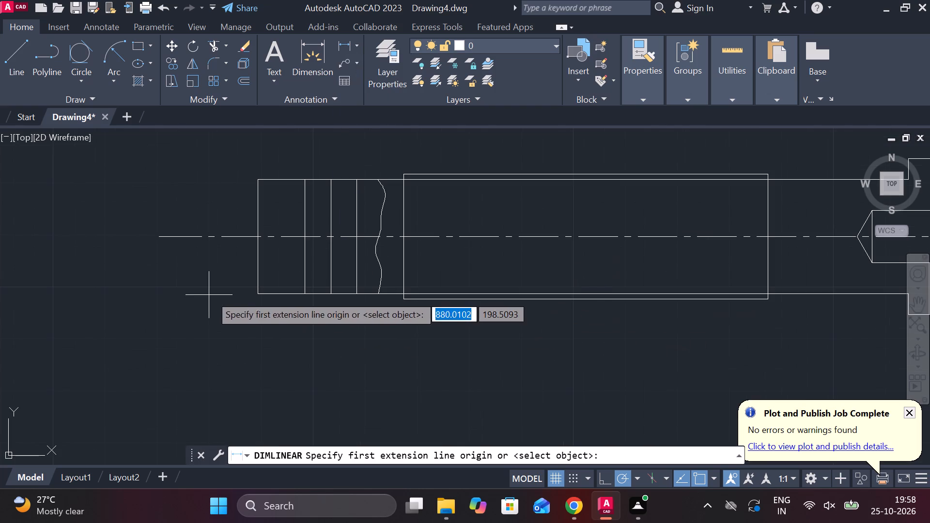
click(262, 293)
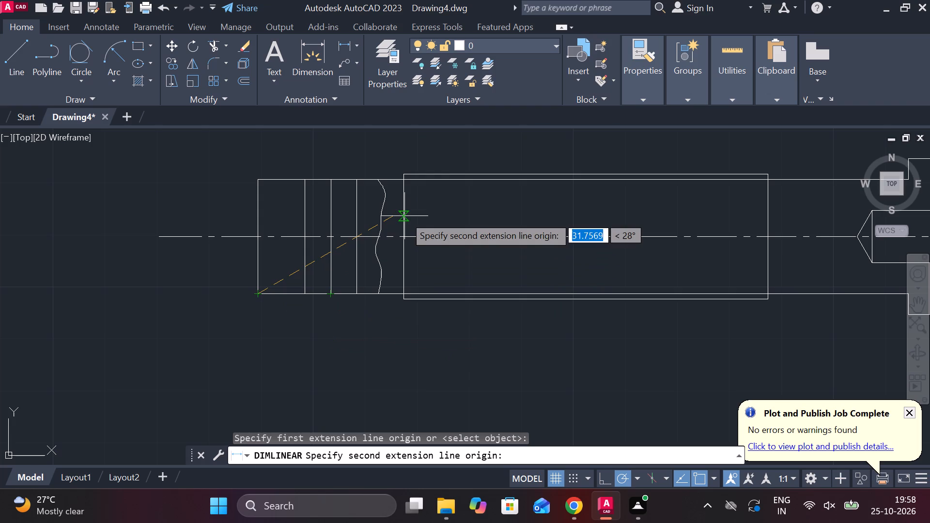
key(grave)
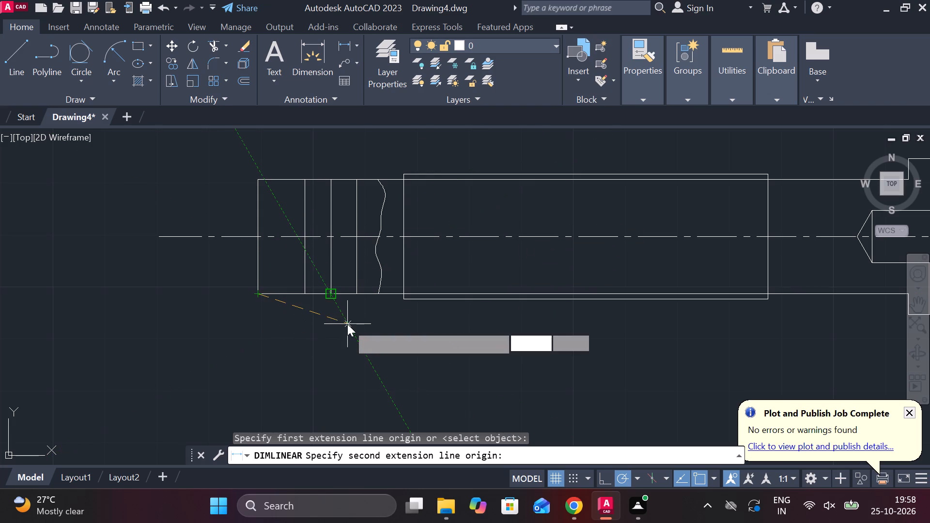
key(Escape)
Erase the three vertical lines between the shank's plain end and the wavy break line.
click(330, 212)
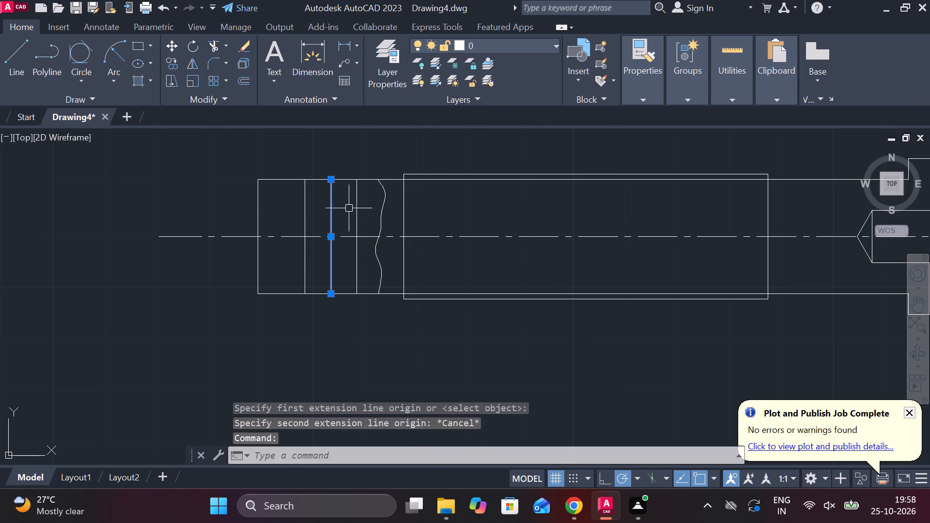
click(355, 201)
click(308, 210)
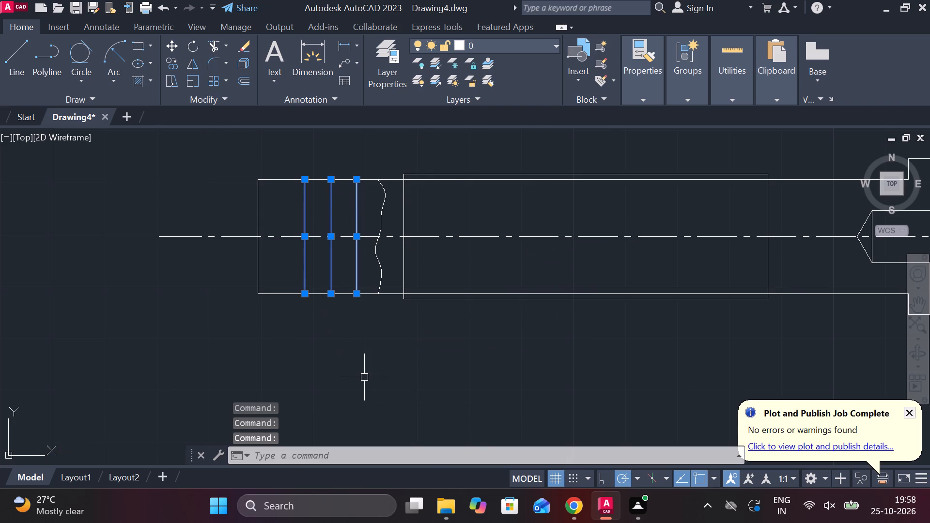
text(E)
key(space)
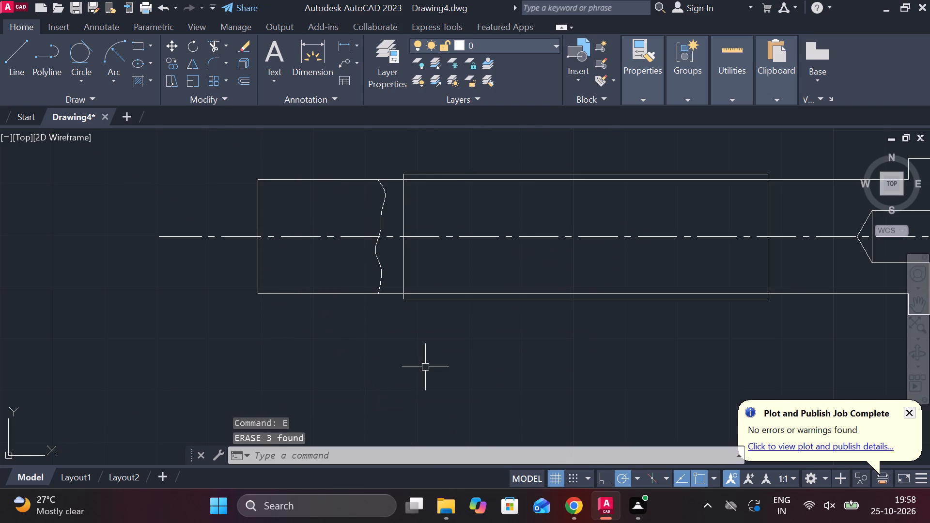
Offset the shank's plain end edge 12 units inward, toward the break line.
click(258, 255)
key(o)
key(Return)
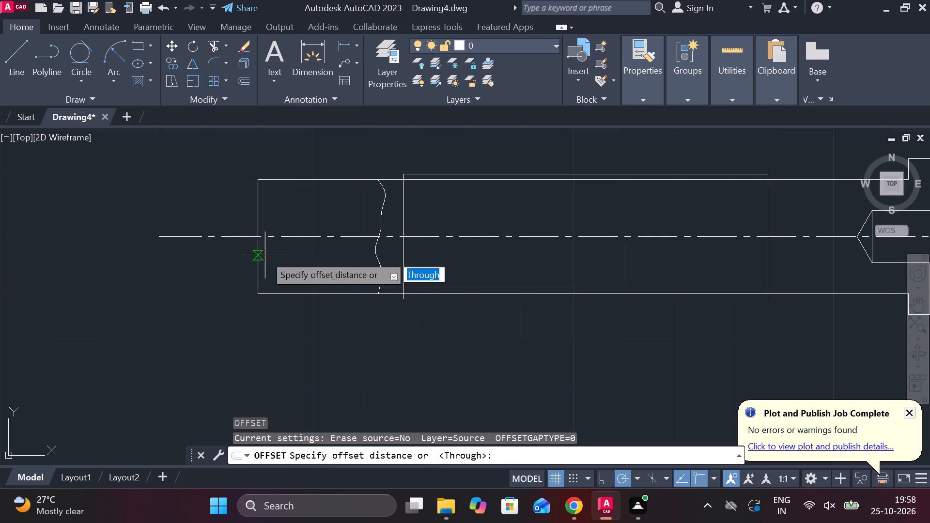
key(Return)
text(12)
key(space)
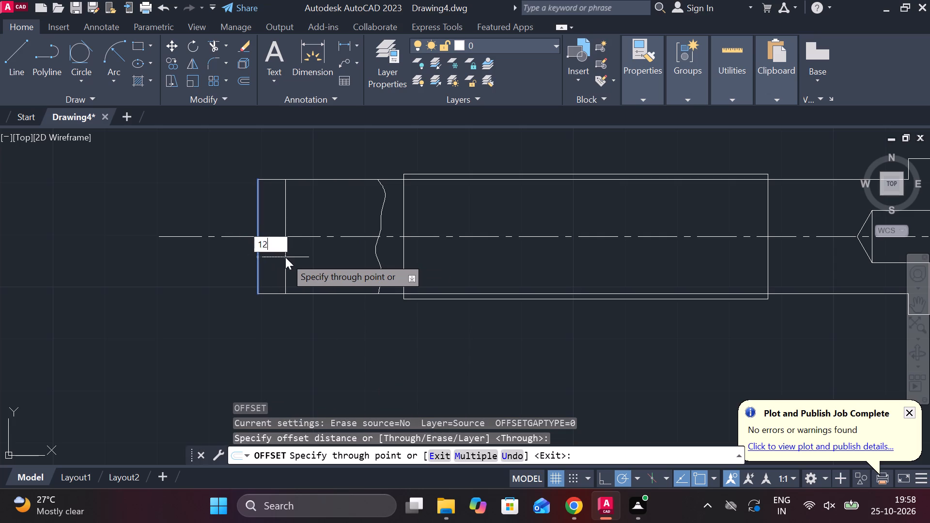
key(Escape)
Offset the new vertical line 5 units to each side.
click(319, 222)
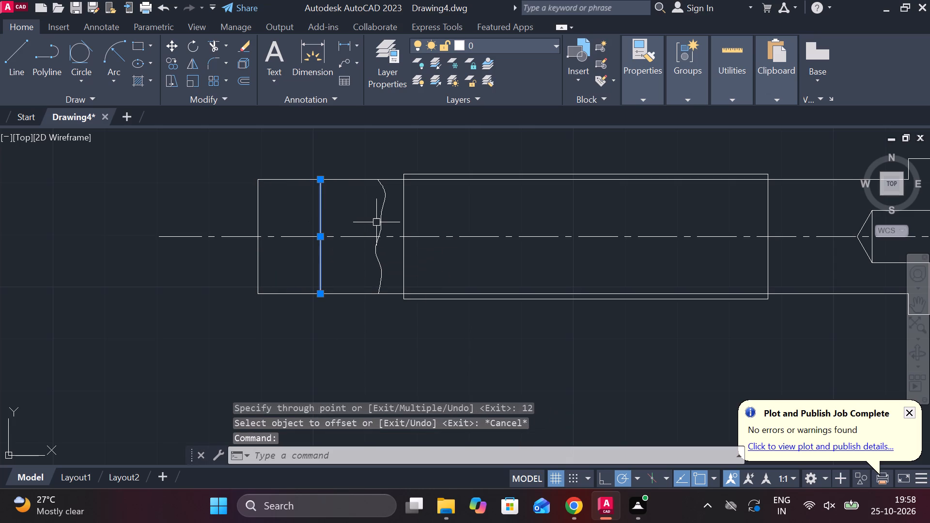
key(o)
key(Return)
key(Return)
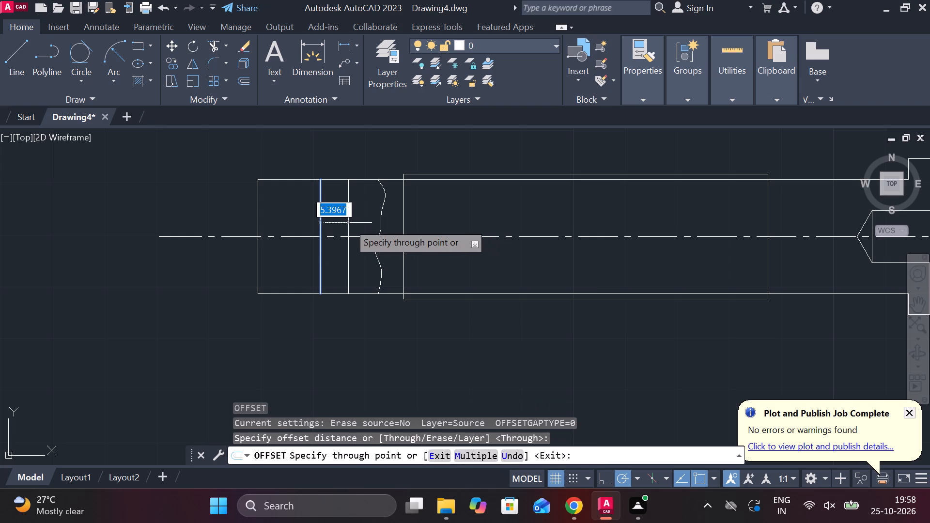
text(5)
key(space)
click(321, 207)
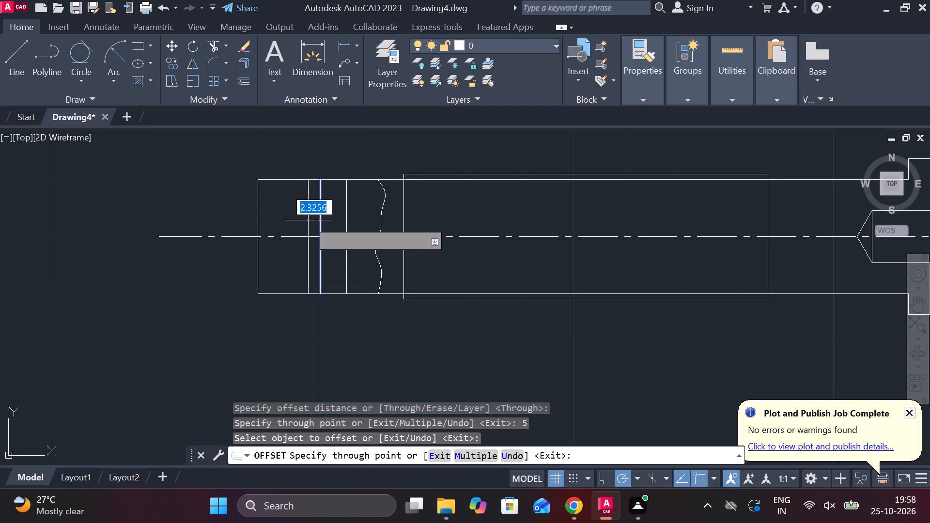
text(5)
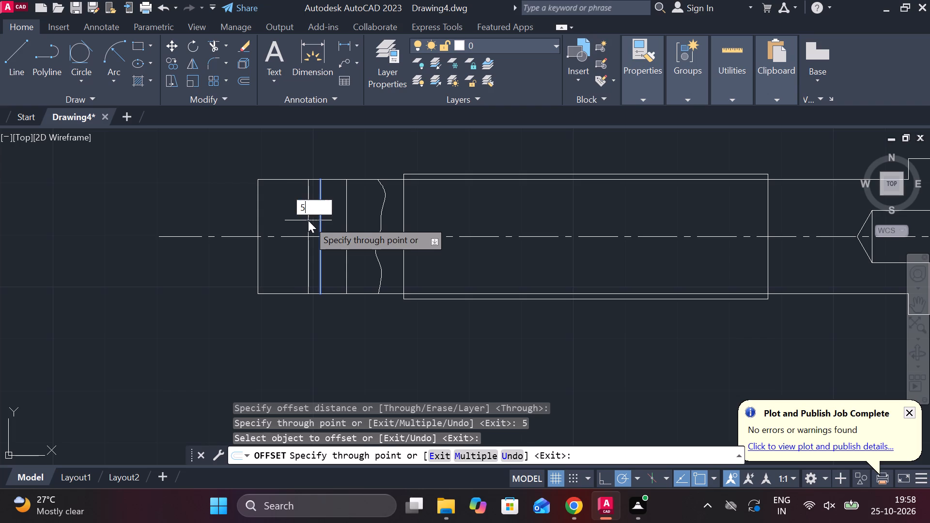
key(space)
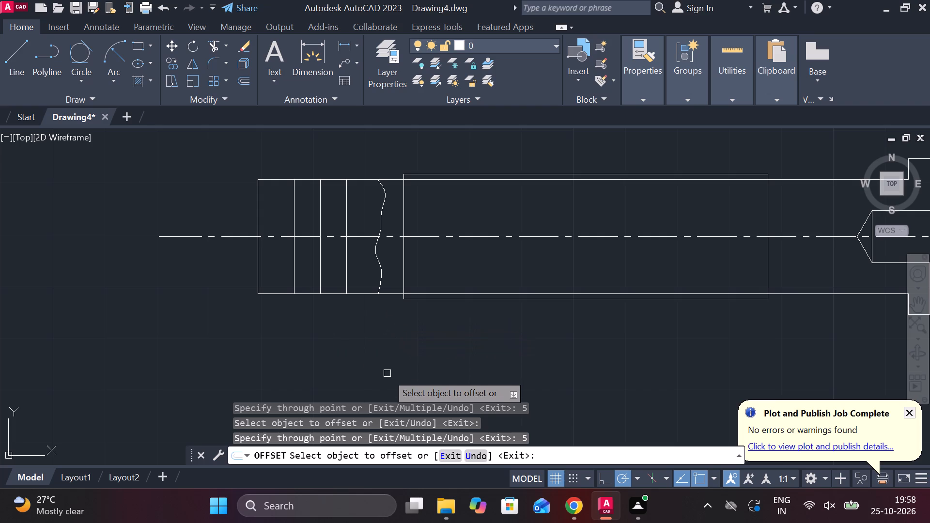
key(Escape)
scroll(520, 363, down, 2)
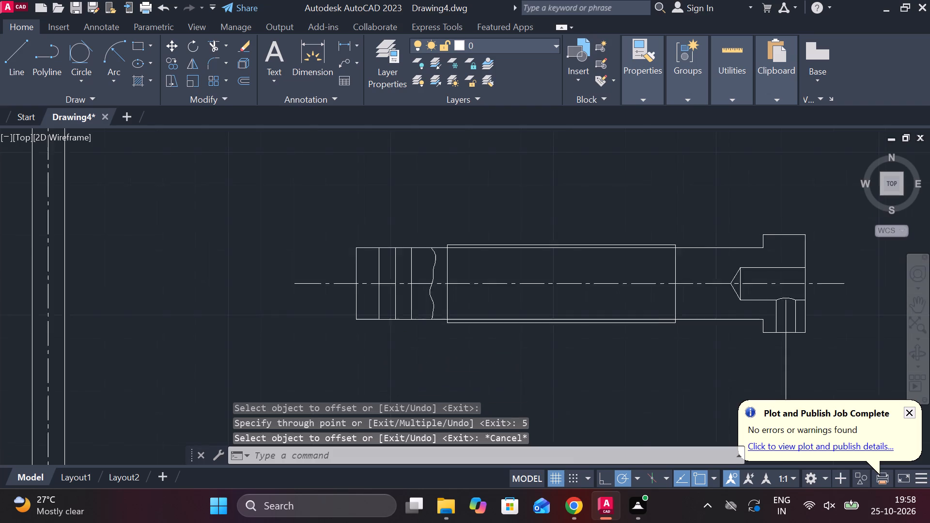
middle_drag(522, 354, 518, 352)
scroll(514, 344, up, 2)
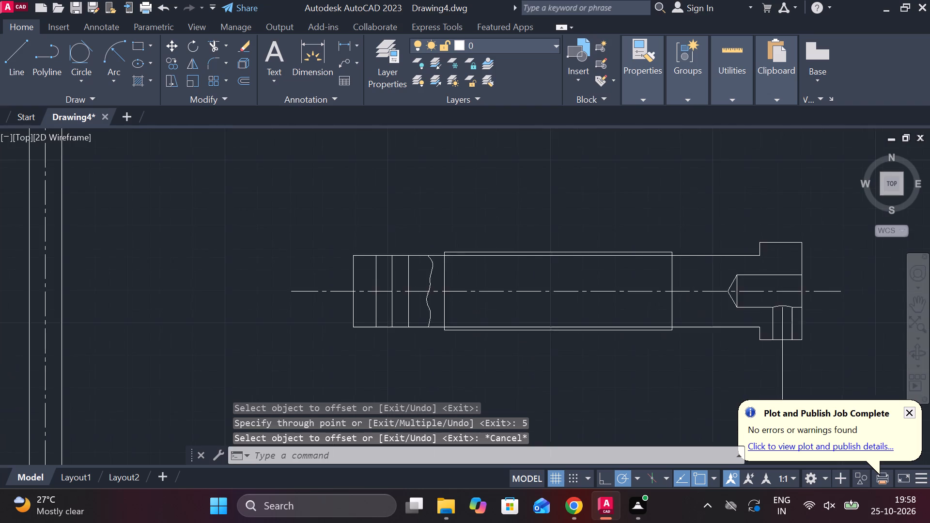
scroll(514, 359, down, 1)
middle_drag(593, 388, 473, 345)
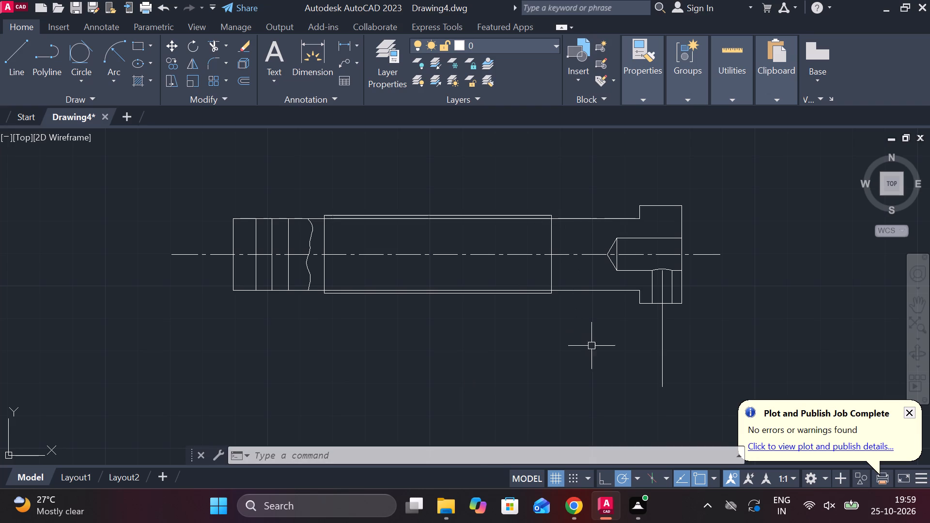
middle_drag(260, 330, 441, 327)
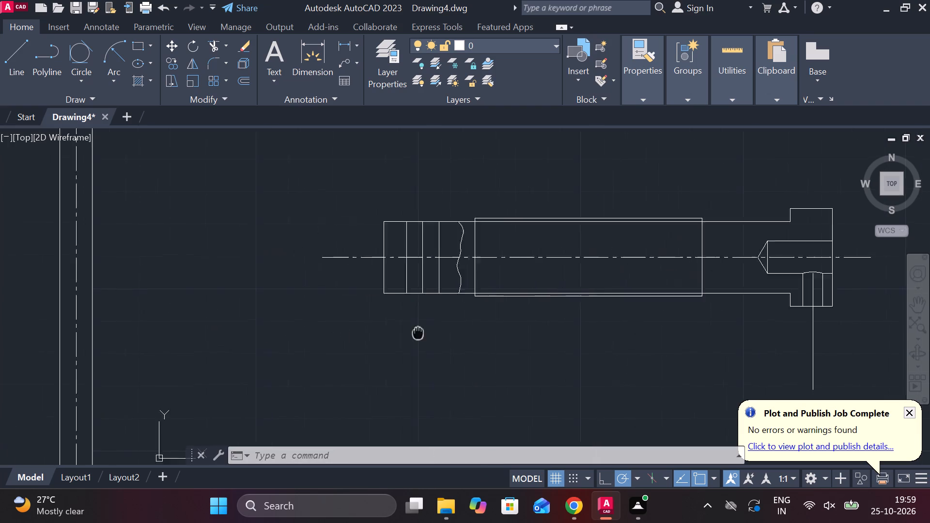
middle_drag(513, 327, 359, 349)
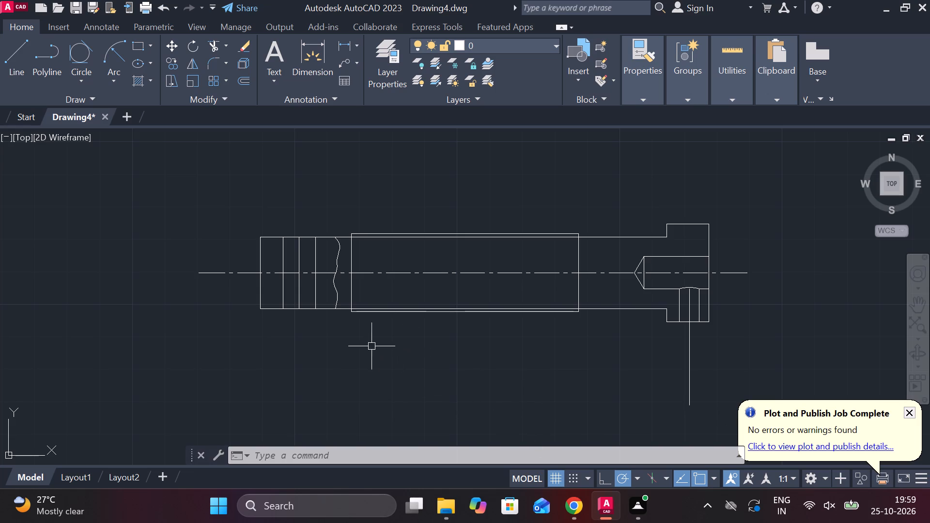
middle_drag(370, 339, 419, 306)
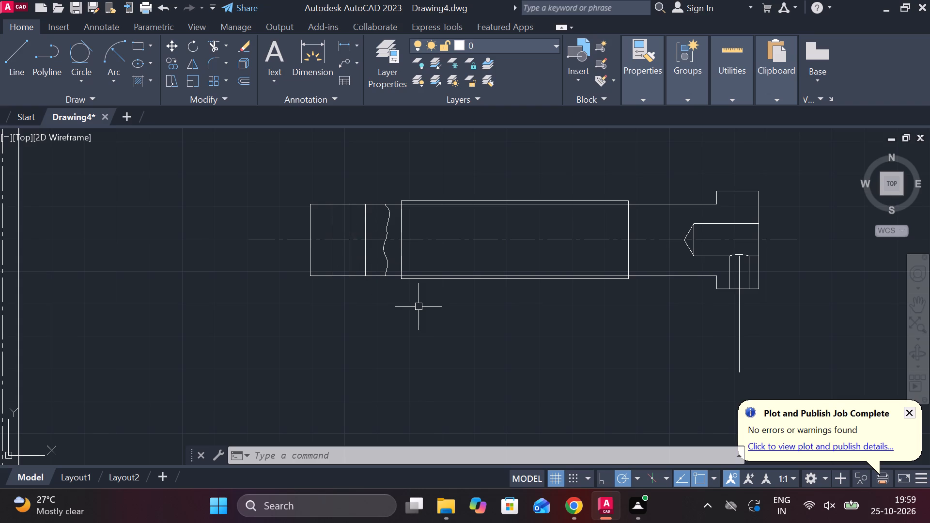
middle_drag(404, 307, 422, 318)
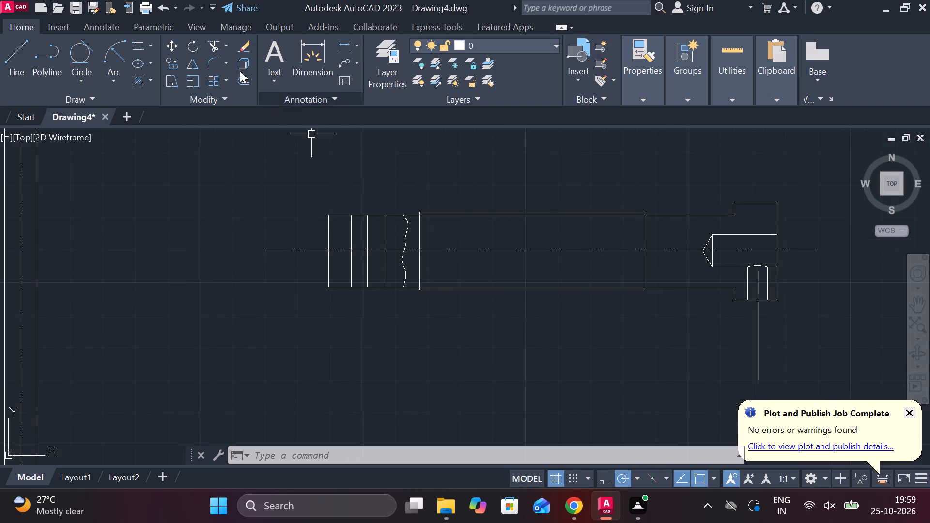
Draw a radius 17 arc between the tops of the two outer vertical lines, curving into the shank.
click(117, 50)
scroll(264, 163, up, 2)
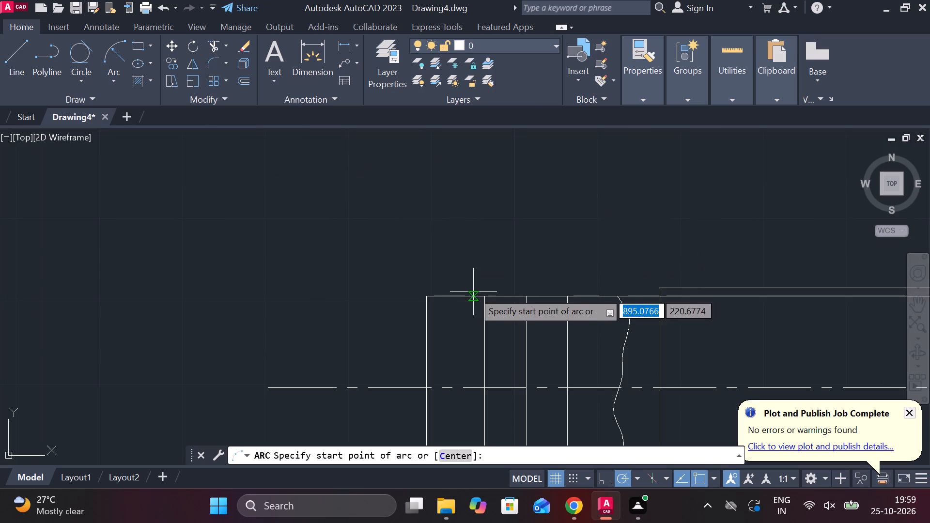
click(475, 295)
click(573, 295)
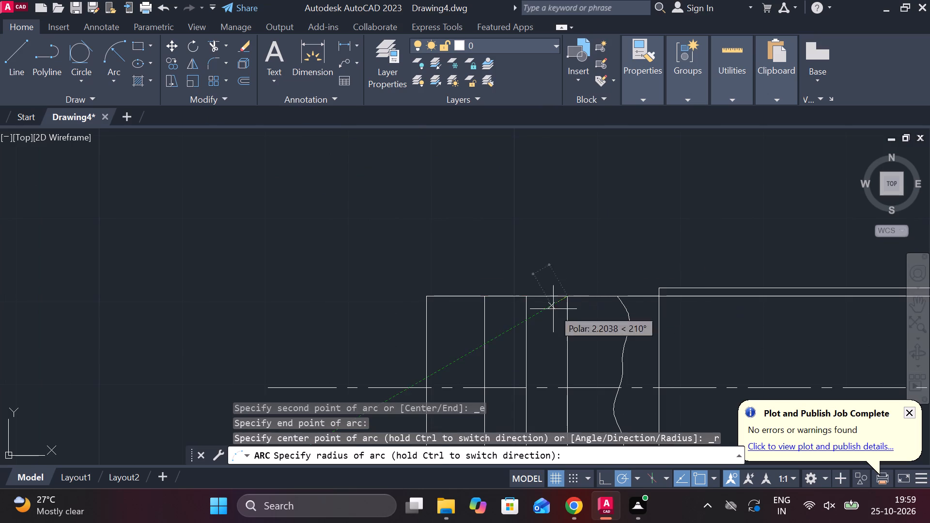
click(435, 294)
Trim the shank's upper edge segments and the middle line's tip above the arc.
scroll(562, 269, up, 1)
text(TR)
key(space)
click(515, 310)
click(505, 314)
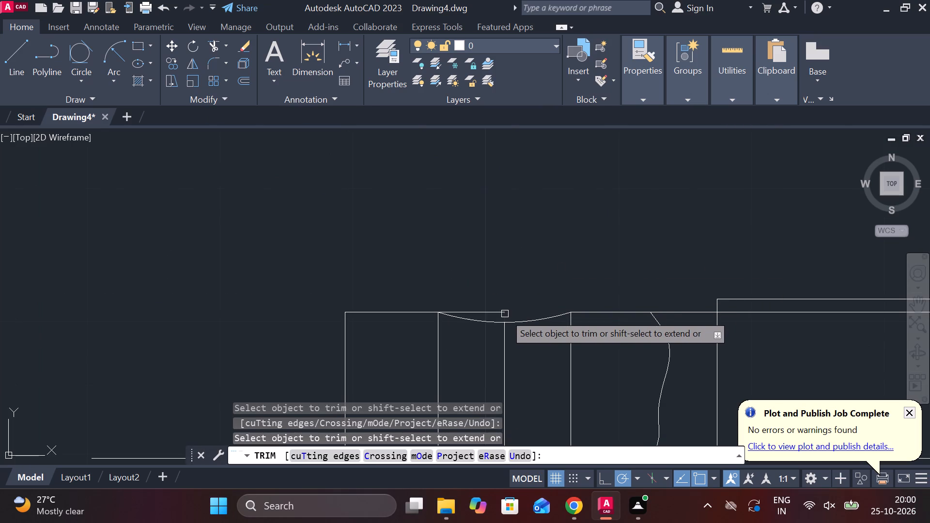
click(487, 312)
scroll(522, 260, down, 1)
middle_drag(522, 257, 428, 170)
key(Escape)
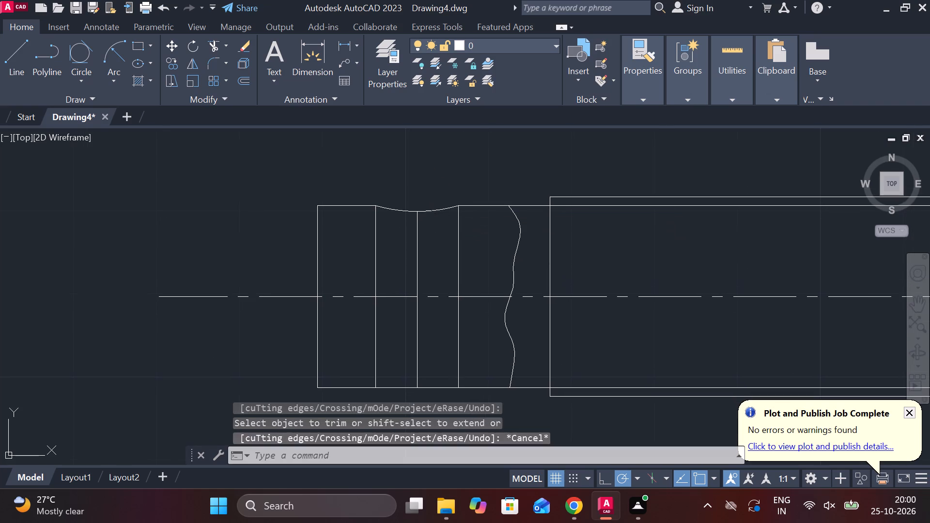
Mirror the arc about the shank's centre line to the lower edge, keeping the original.
click(435, 209)
text(MI)
key(Return)
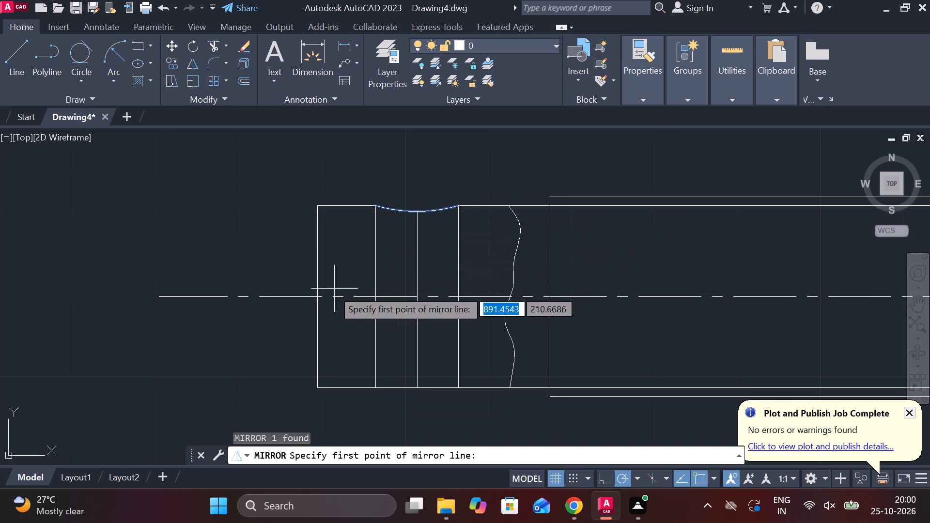
click(320, 296)
click(457, 299)
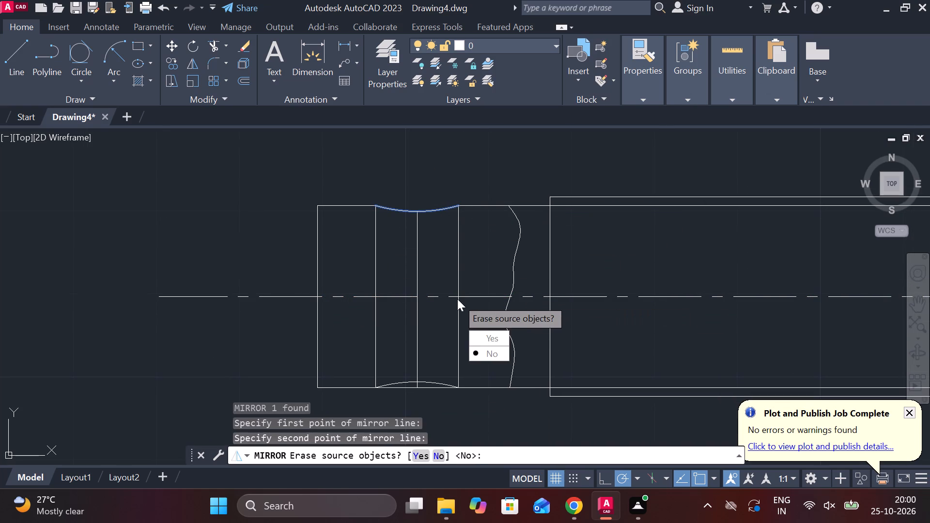
drag(491, 355, 457, 299)
Trim the shank's lower edge segments and the middle line's tip below the mirrored arc.
scroll(439, 380, up, 1)
middle_drag(439, 380, 475, 334)
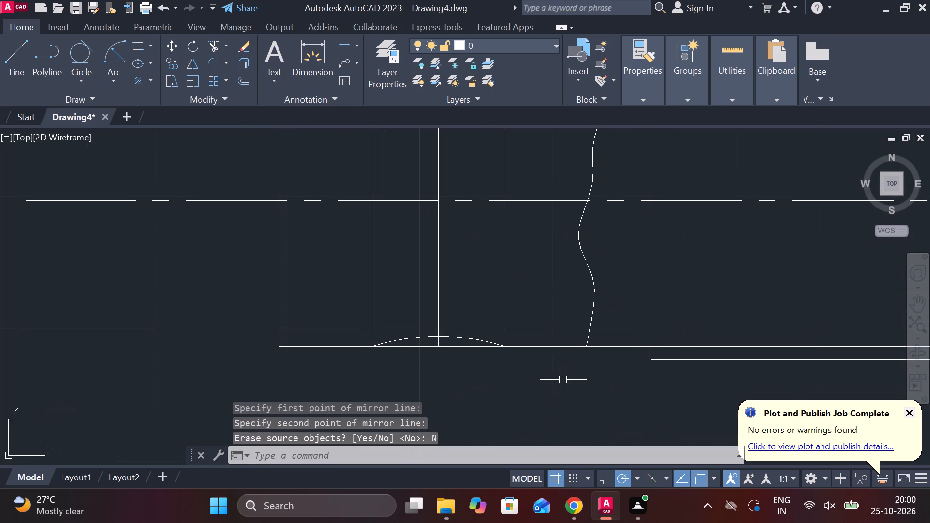
text(TR)
key(space)
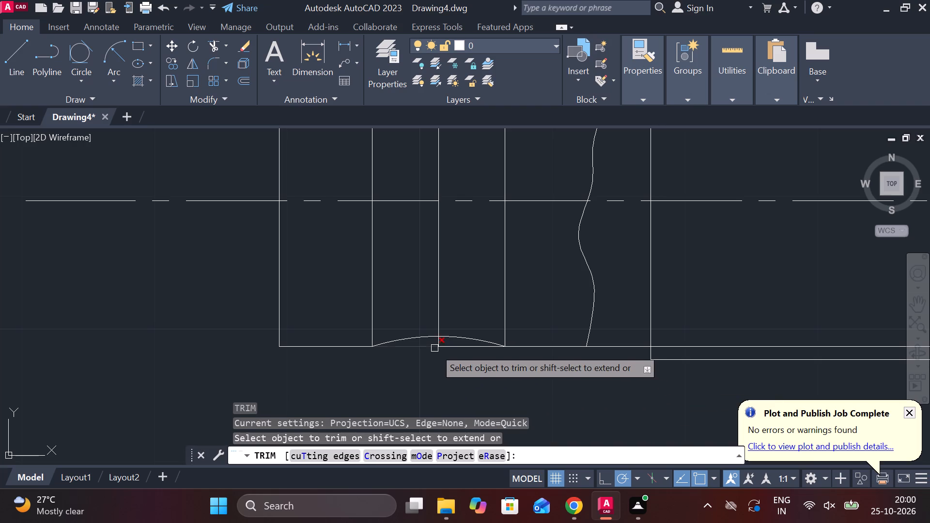
click(434, 348)
click(438, 343)
click(443, 345)
scroll(476, 352, down, 1)
scroll(528, 361, down, 1)
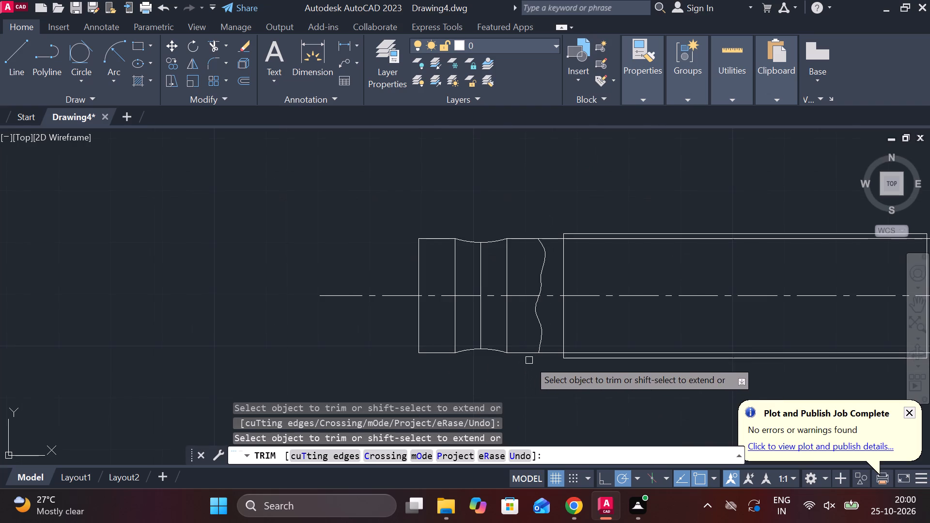
middle_drag(547, 385, 470, 333)
scroll(507, 346, down, 1)
key(Escape)
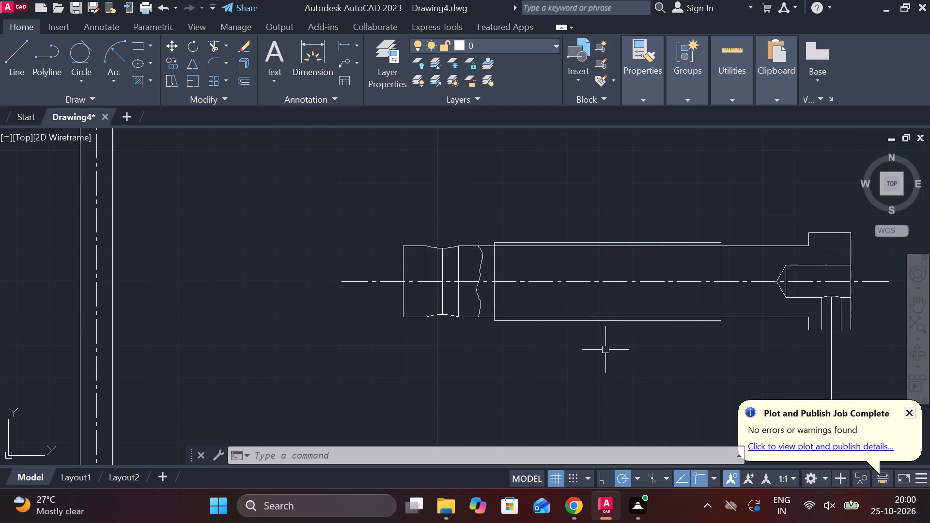
Begin a new line outline to the right of the head's extended cross hole line with a 6-unit horizontal segment.
scroll(605, 350, down, 1)
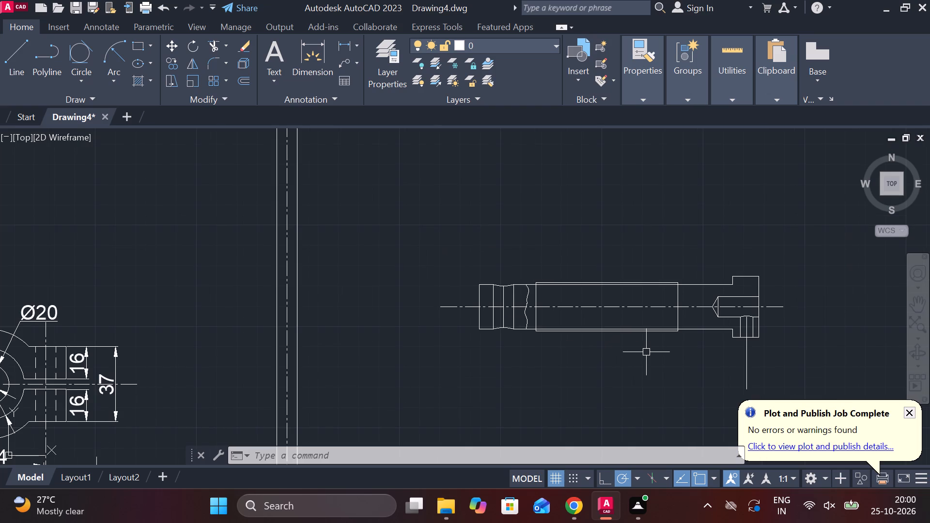
middle_drag(628, 355, 537, 307)
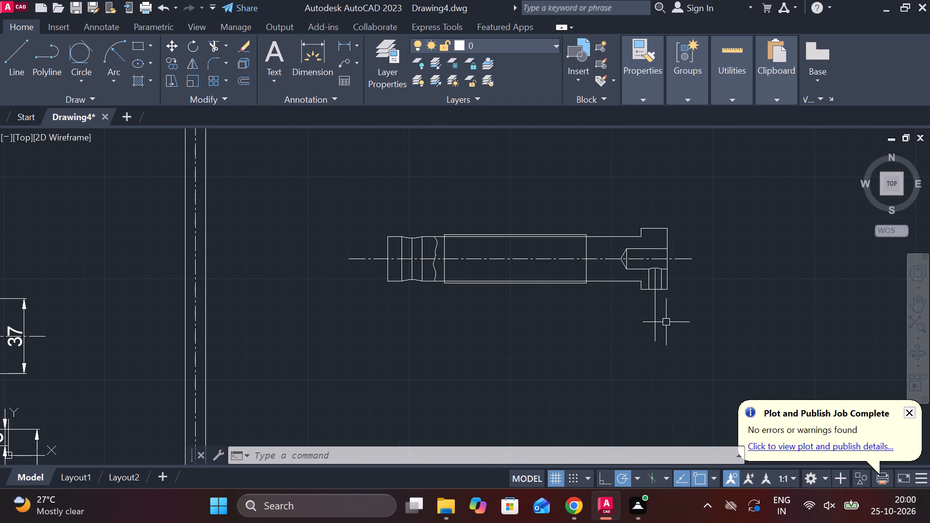
scroll(667, 320, up, 1)
middle_drag(663, 323, 564, 318)
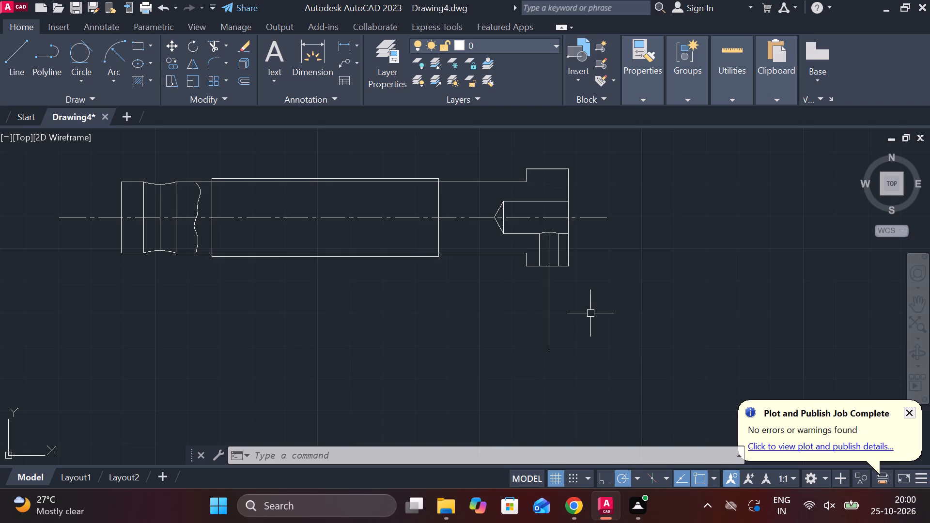
middle_drag(615, 318, 554, 310)
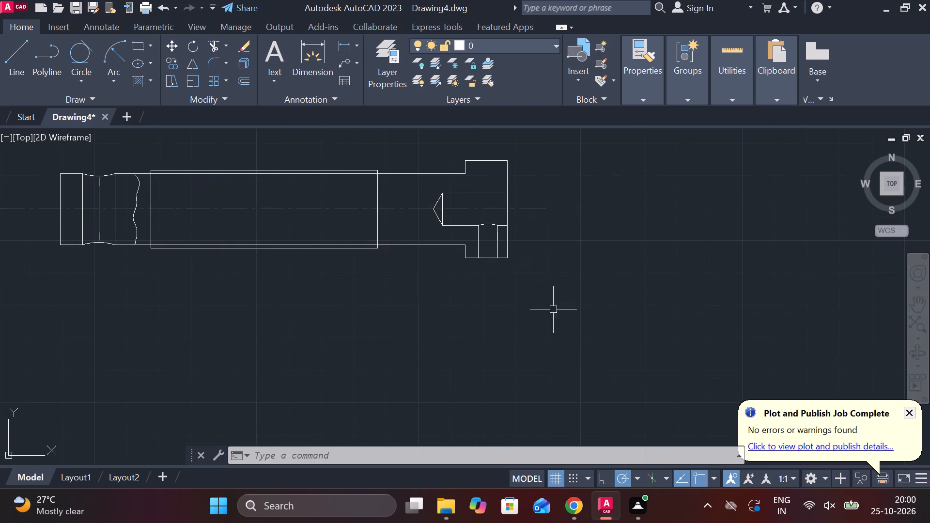
key(l)
key(Return)
click(542, 329)
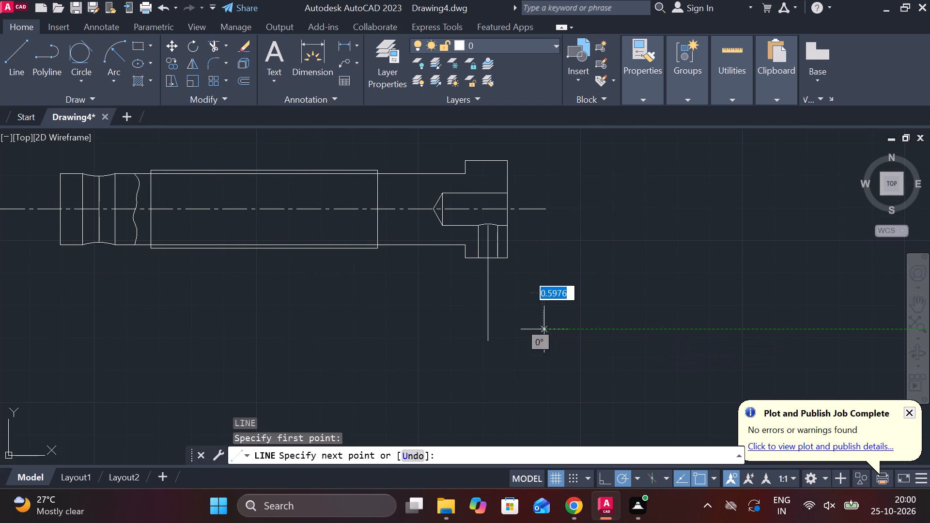
key(6)
key(Return)
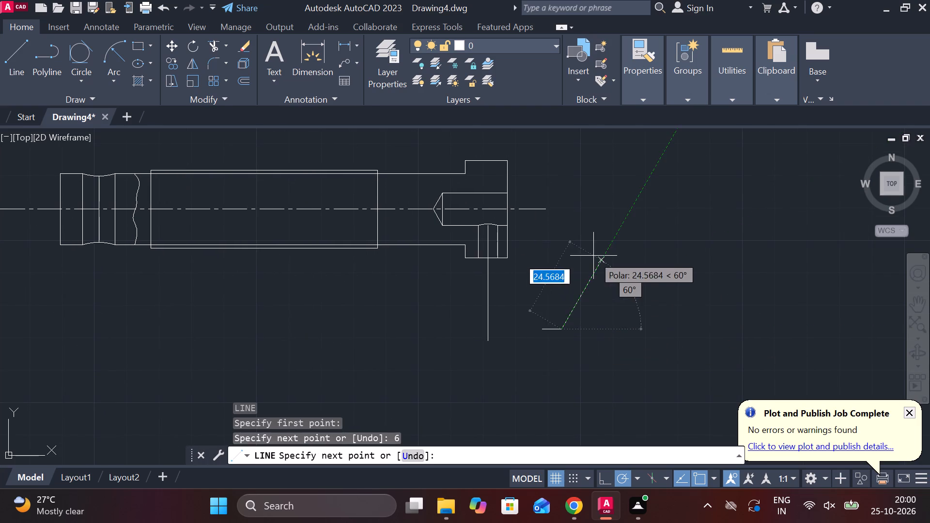
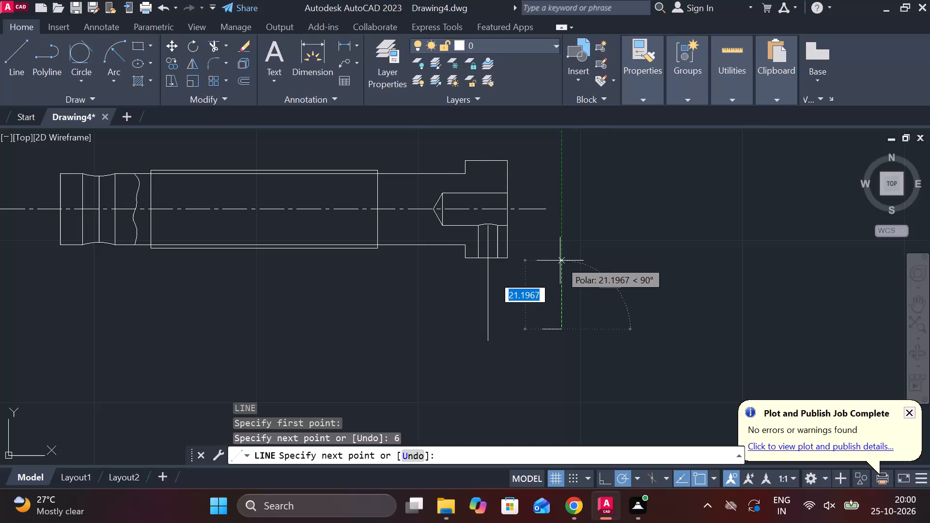
Complete the outline as a closed rectangle with a 26-unit vertical side and a 6-unit top edge.
text(26)
key(space)
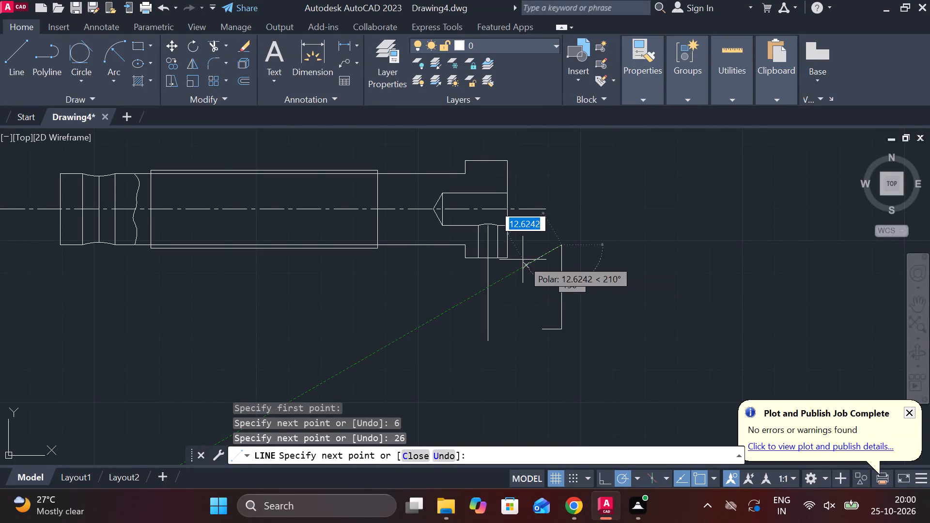
middle_drag(526, 260, 531, 278)
scroll(543, 259, up, 1)
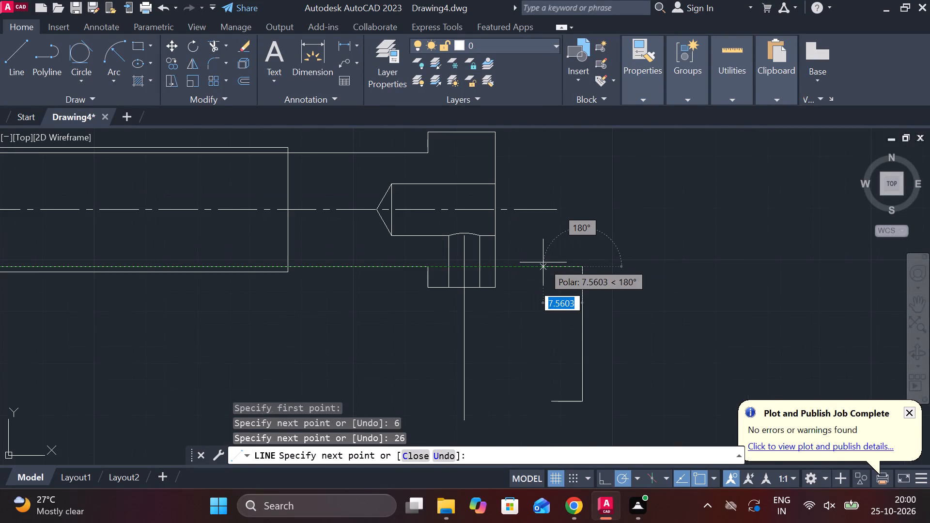
text(6)
key(space)
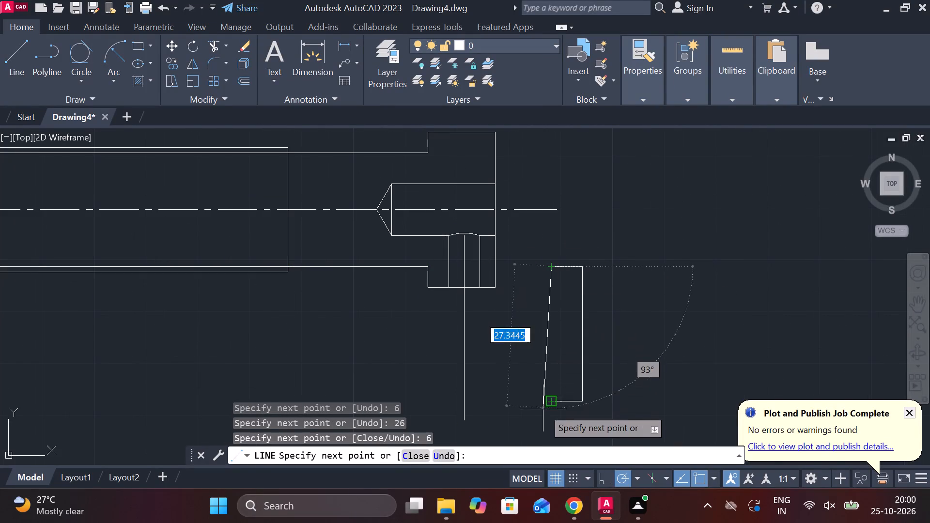
click(554, 403)
key(Escape)
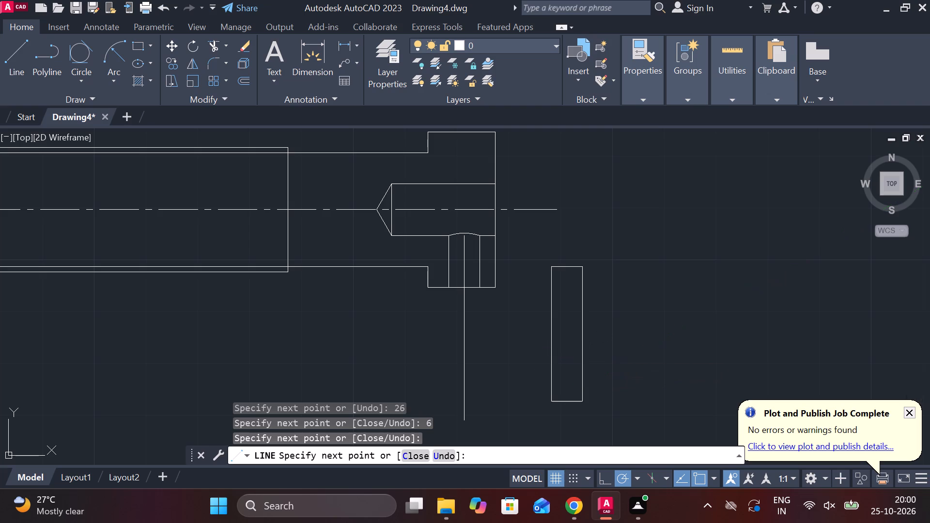
Offset the new rectangle's bottom edge 7 units upward inside the outline.
middle_drag(616, 322, 549, 274)
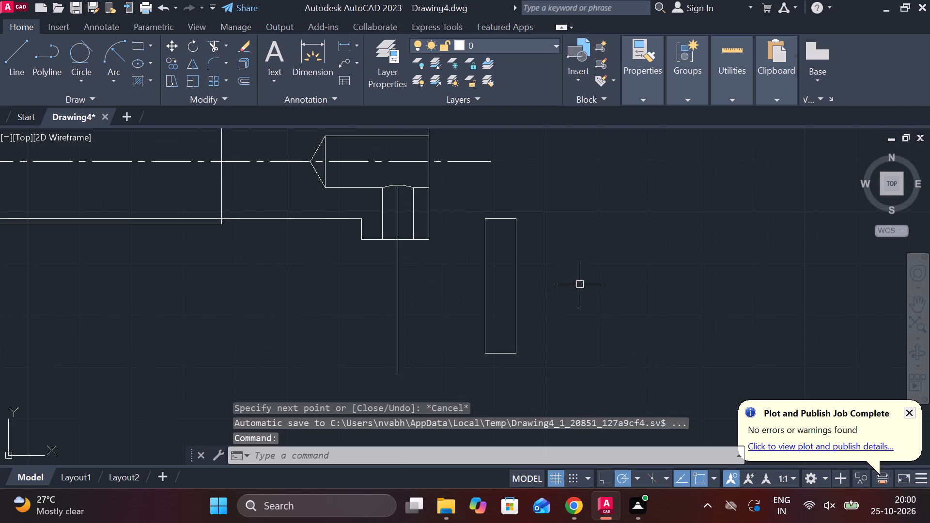
click(507, 353)
key(o)
key(Return)
key(Return)
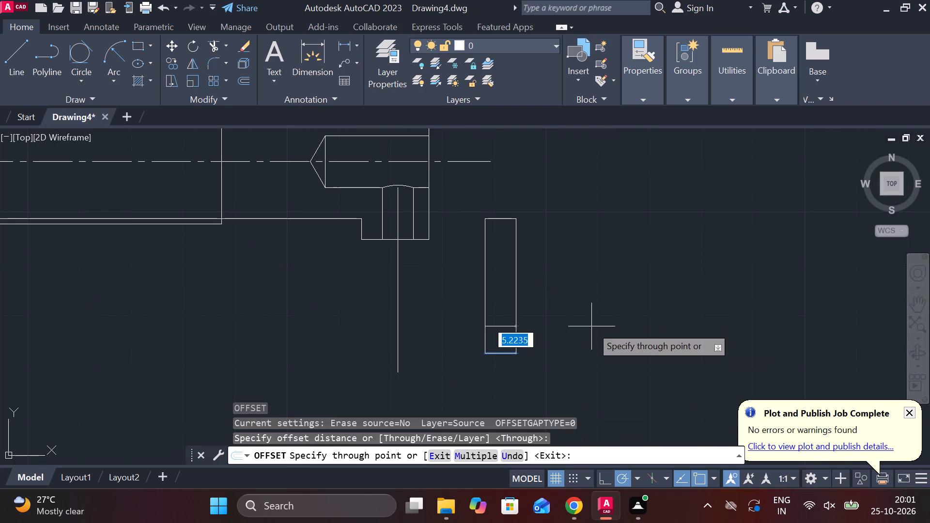
key(7)
key(Return)
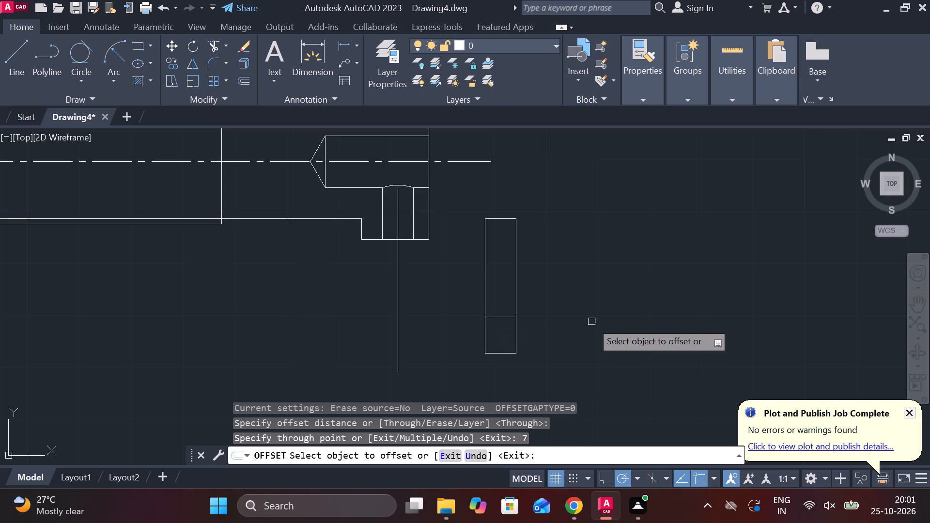
key(Escape)
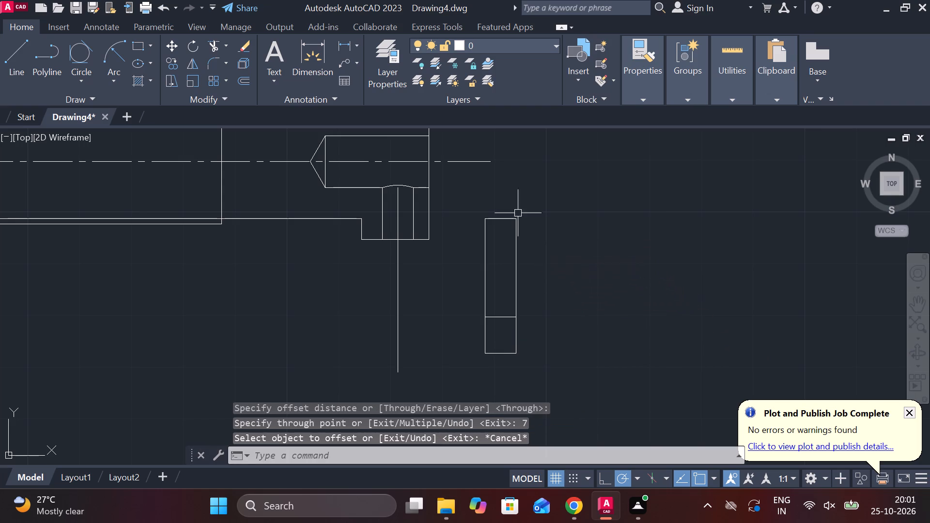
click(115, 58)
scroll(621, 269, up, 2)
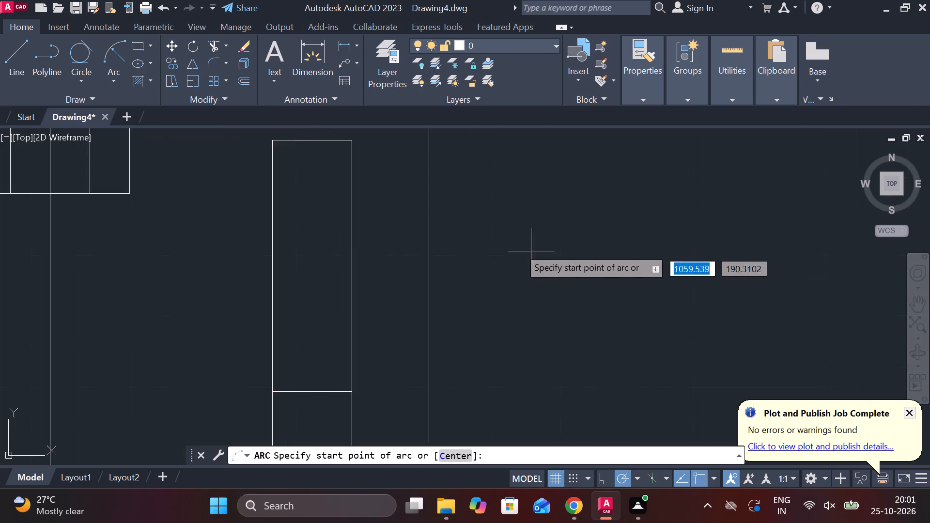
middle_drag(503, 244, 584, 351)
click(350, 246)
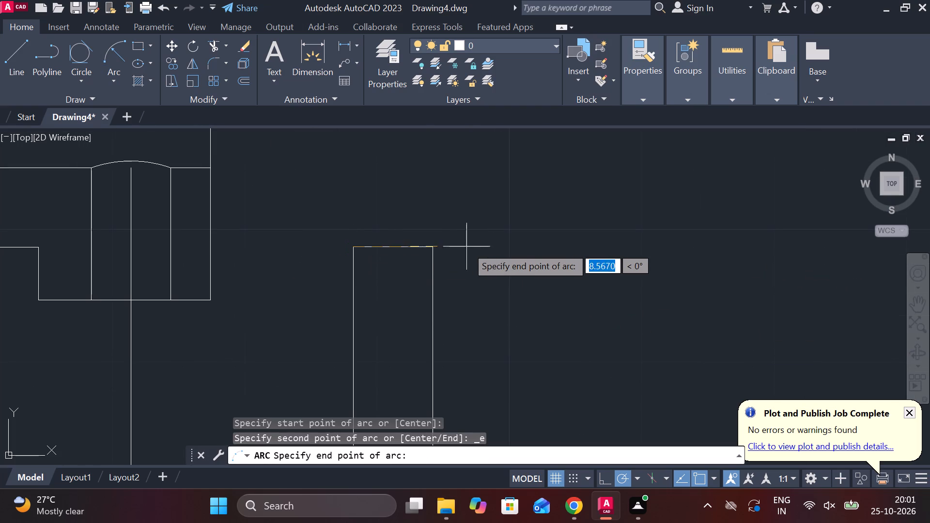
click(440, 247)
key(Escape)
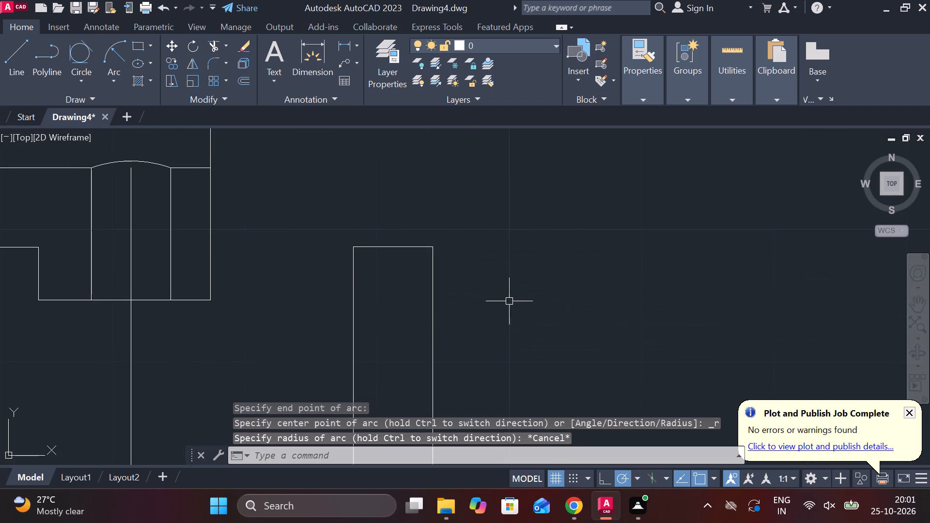
Draw a three-point arc bulging over the rectangle's top edge through both corners, and trim its excess tail outside the outline.
key(space)
click(437, 246)
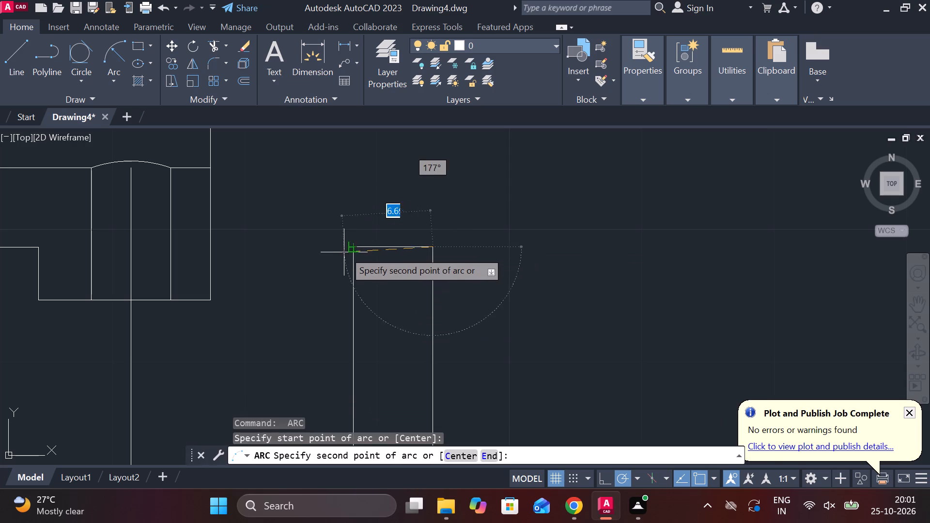
click(348, 249)
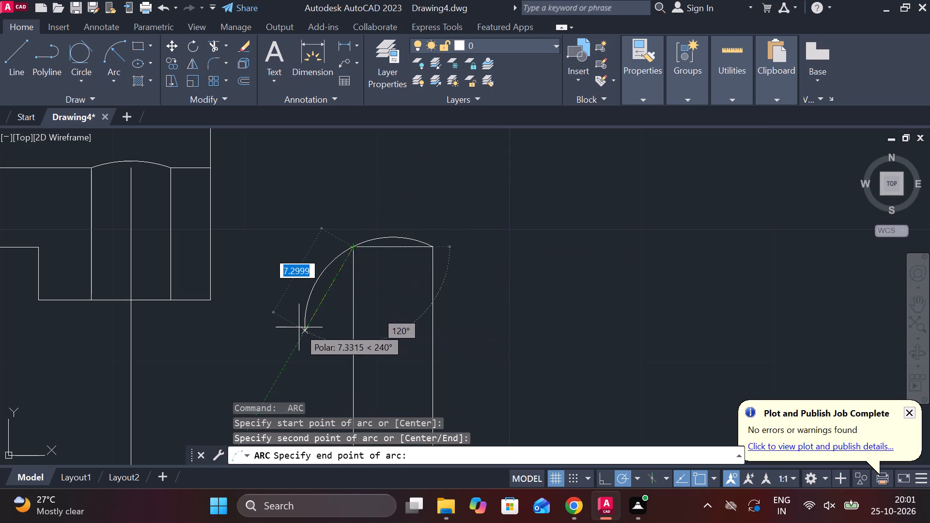
click(299, 327)
text(TR)
key(space)
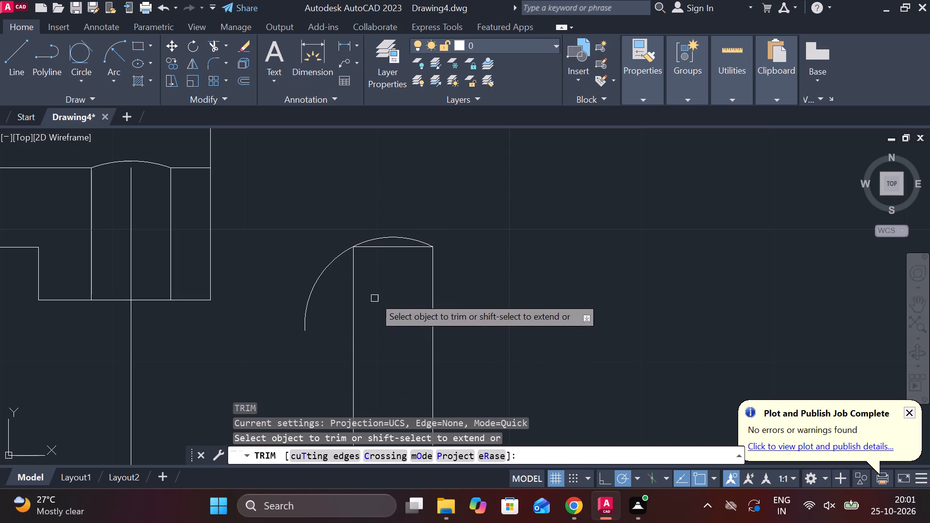
click(325, 264)
scroll(349, 282, down, 1)
scroll(413, 298, down, 1)
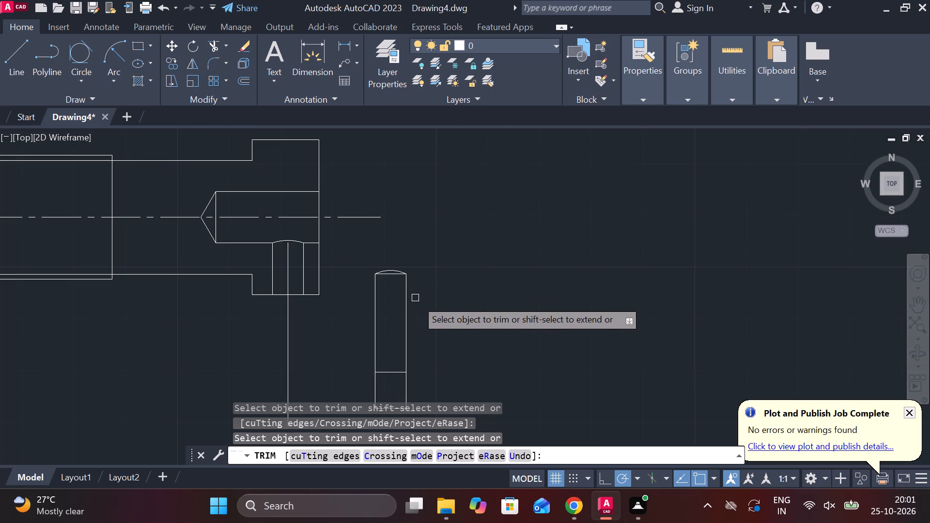
scroll(436, 319, down, 1)
middle_drag(436, 319, 468, 288)
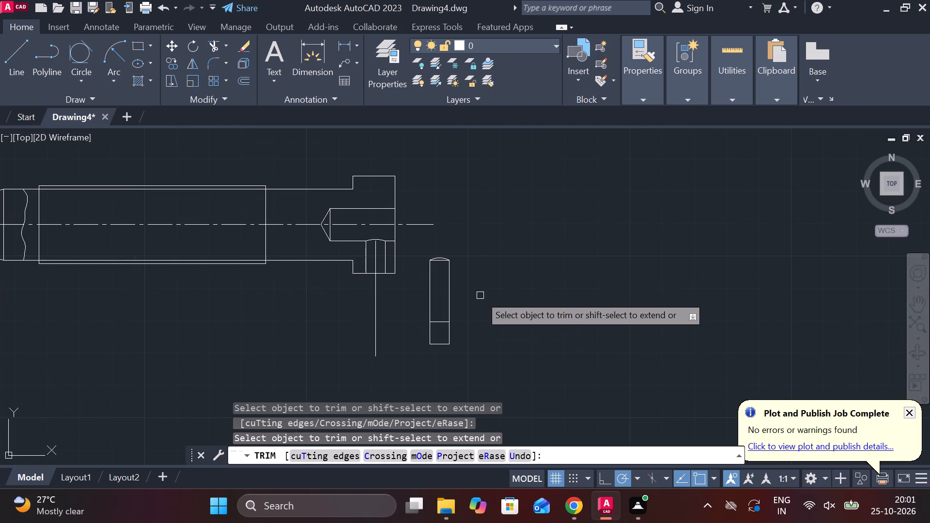
key(Escape)
Add a centre line between the two long sides of the round-topped pin.
text(CEN)
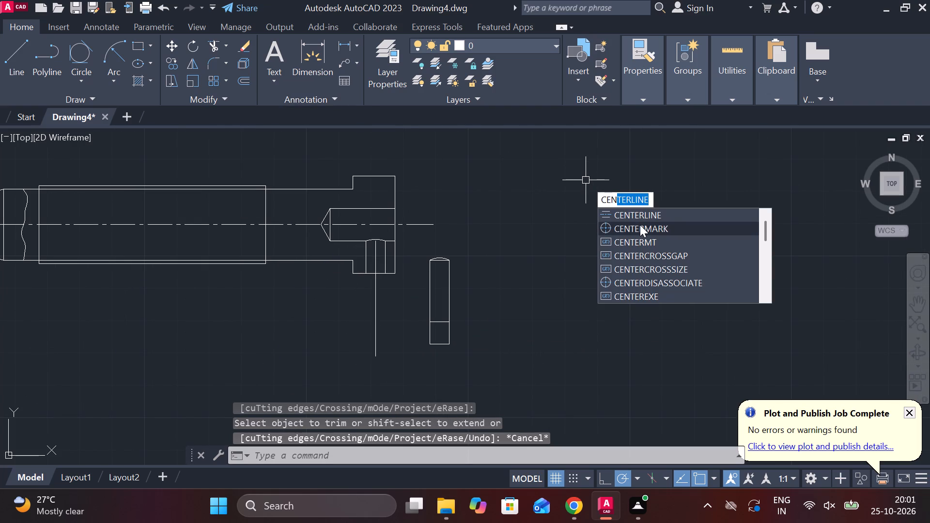
click(636, 213)
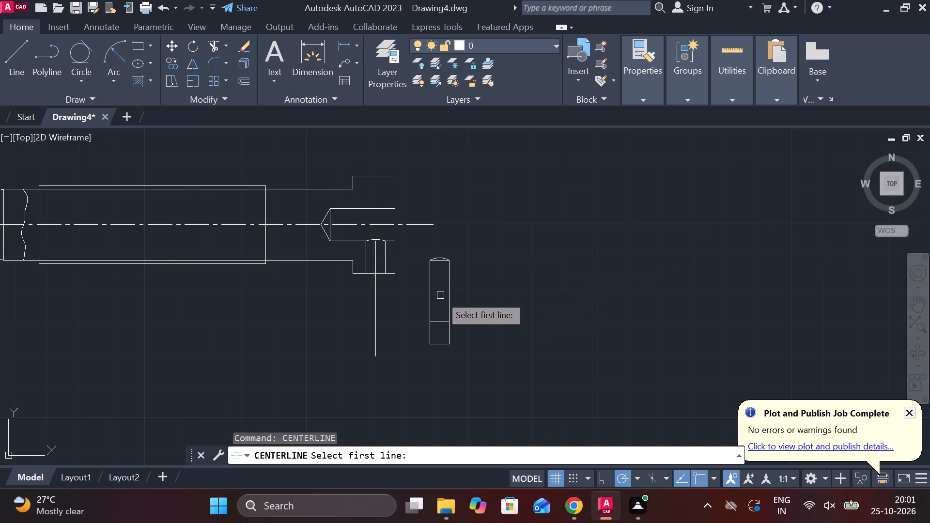
click(430, 286)
click(448, 287)
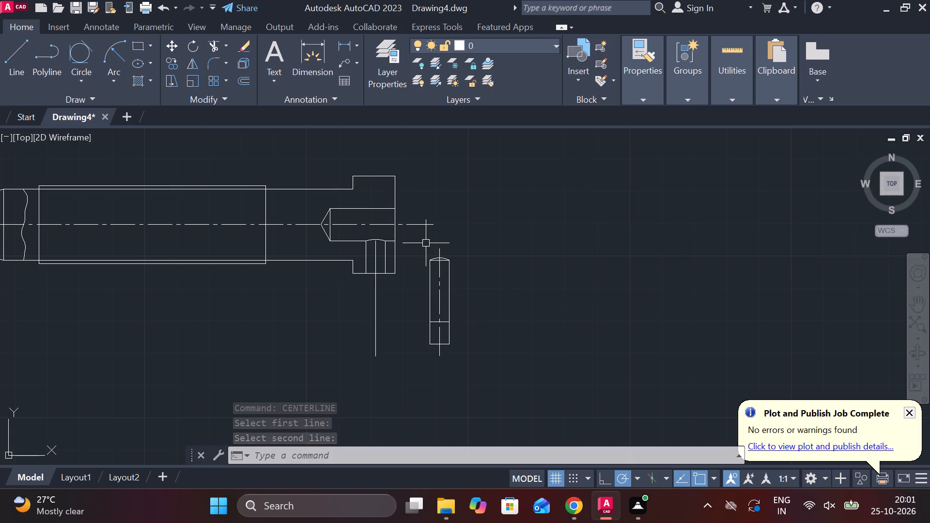
Move the whole pin with its centre line directly below the head, in line with the cross hole.
drag(426, 243, 427, 283)
click(506, 402)
key(m)
key(Return)
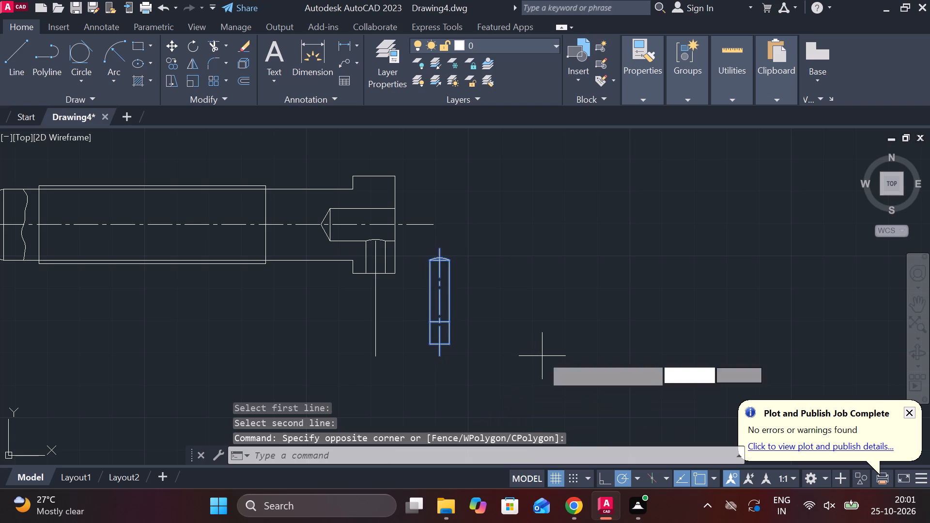
scroll(407, 210, up, 2)
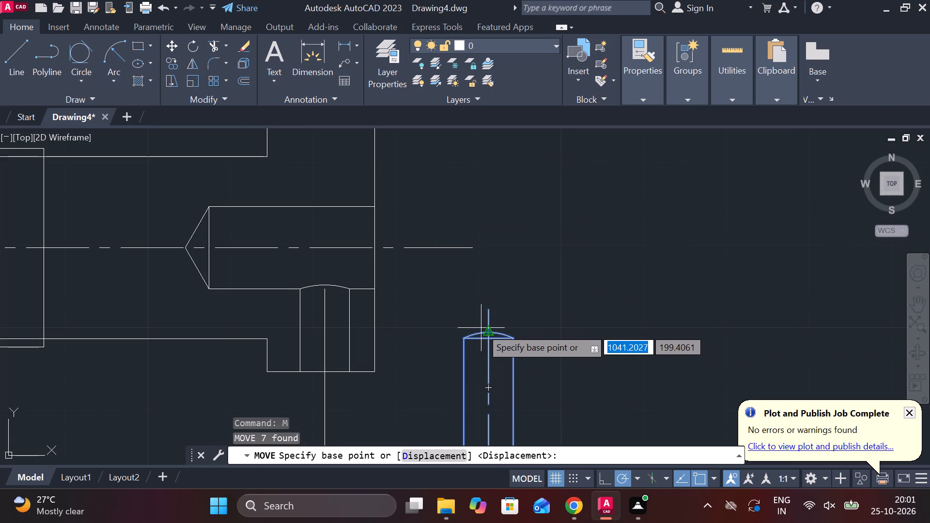
click(490, 331)
scroll(506, 331, down, 1)
middle_drag(439, 346, 448, 279)
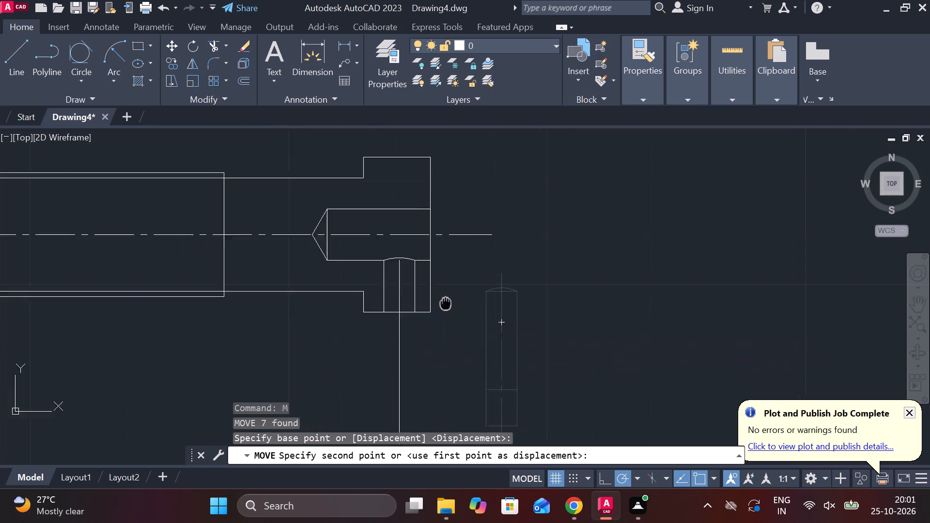
middle_drag(448, 279, 453, 211)
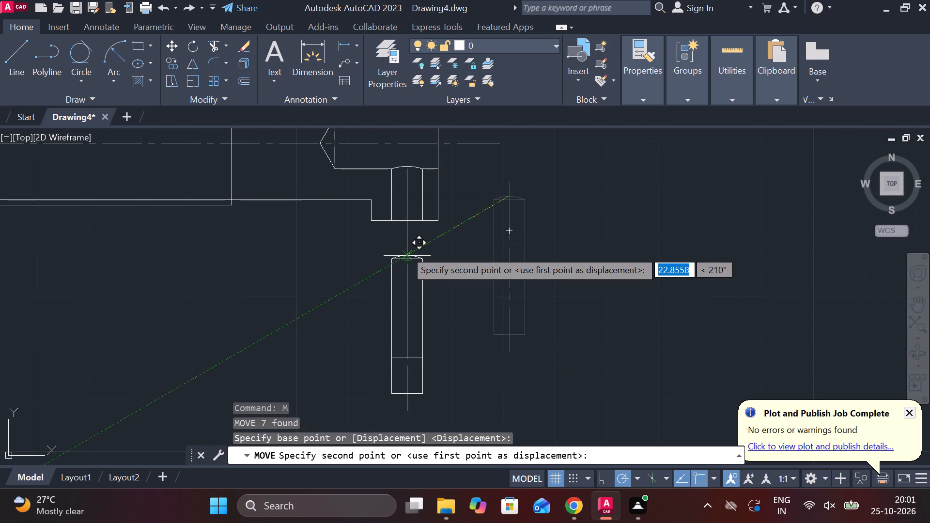
click(405, 250)
Erase the solid vertical line running down from the head's cross hole.
click(404, 229)
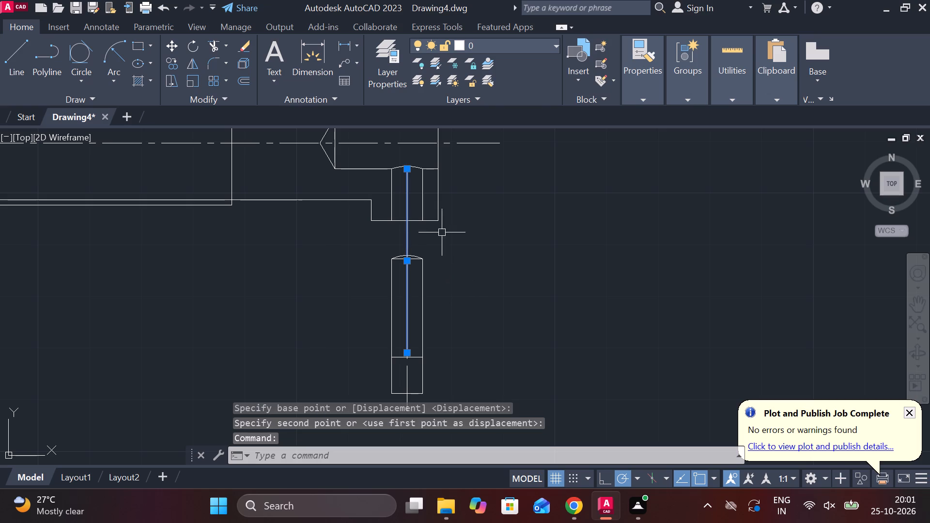
text(E)
key(space)
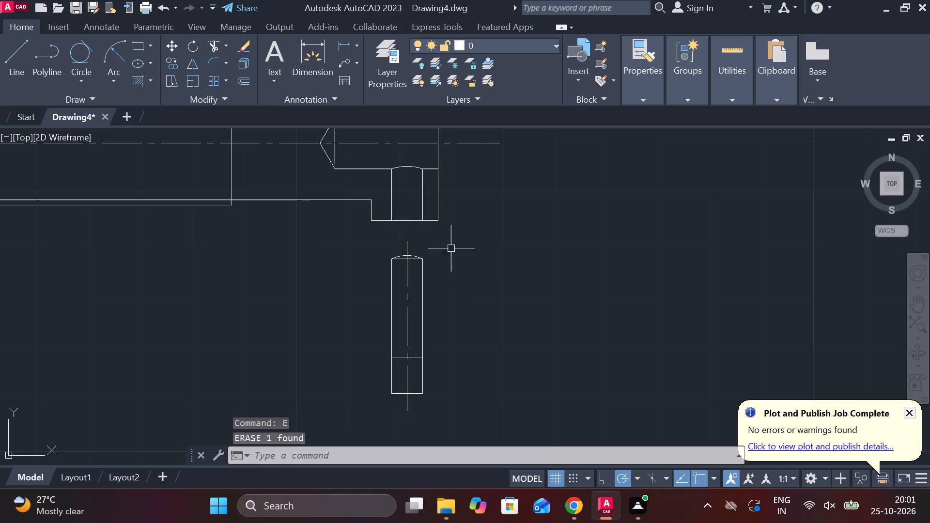
Stretch the pin's centre line upward through the cross hole to the bolt's horizontal centre line.
click(408, 244)
click(408, 239)
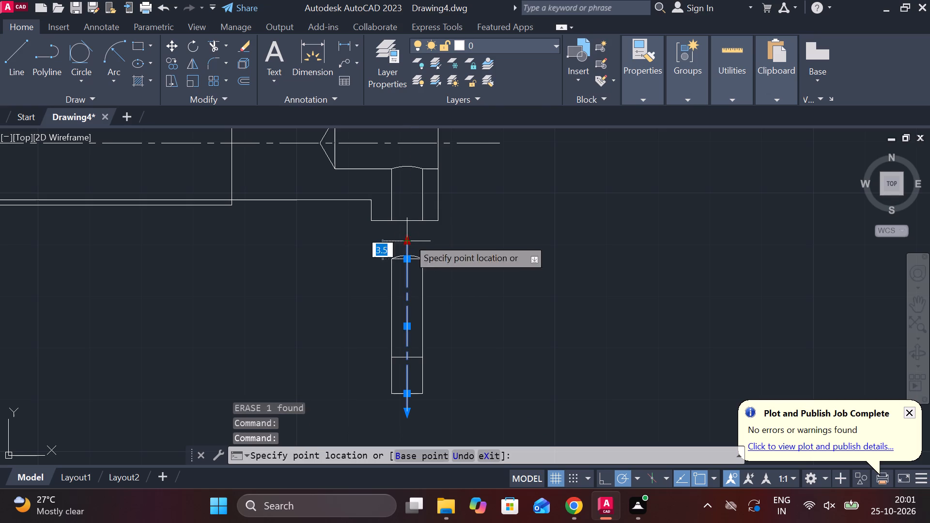
click(410, 154)
key(Escape)
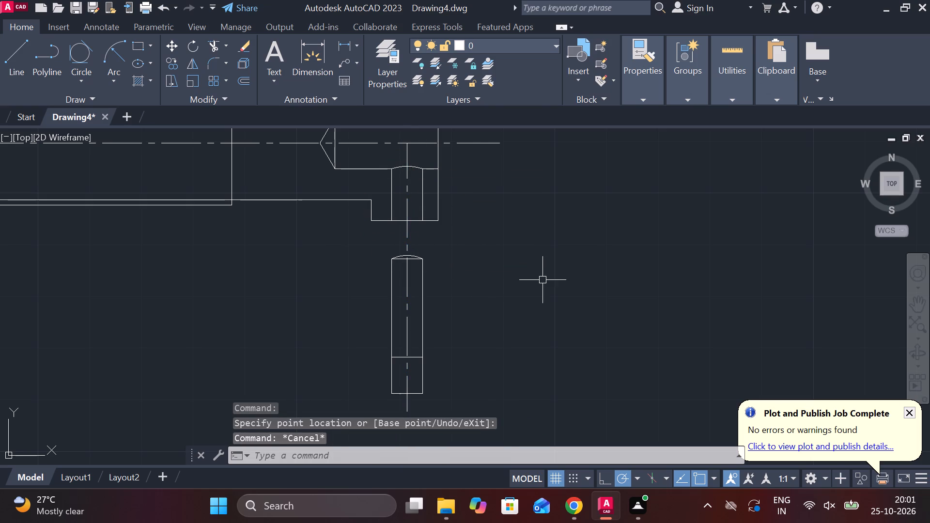
Draw a 1-unit vertical line segment from the raised shank section's upper edge down to the shank's upper line.
scroll(549, 288, down, 2)
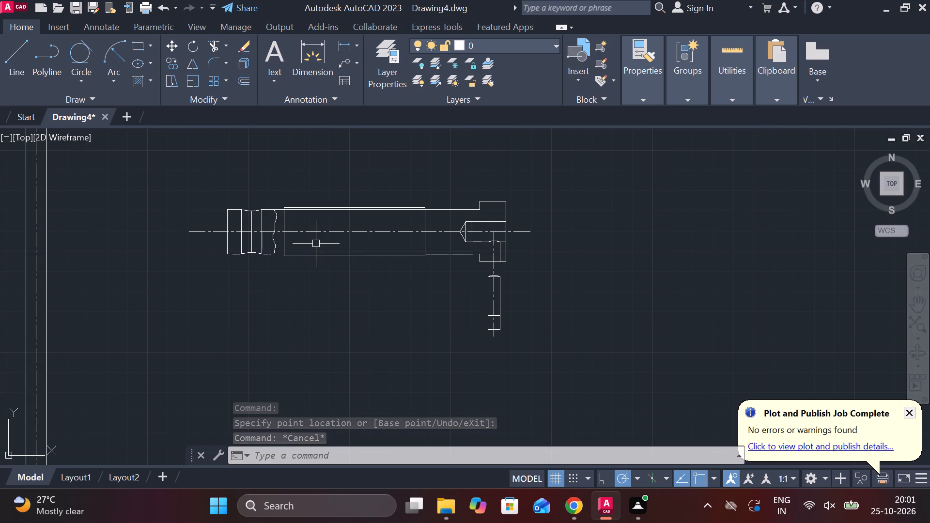
scroll(303, 227, up, 1)
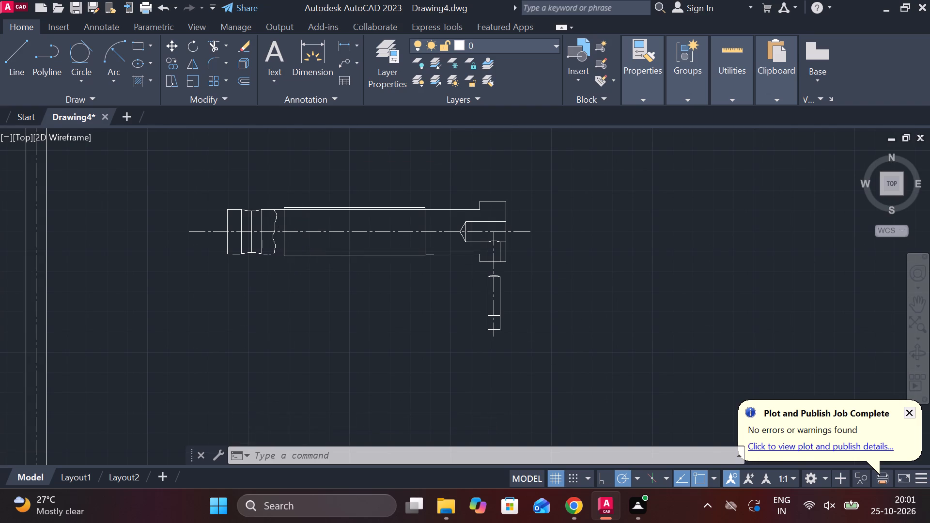
middle_drag(348, 237, 334, 253)
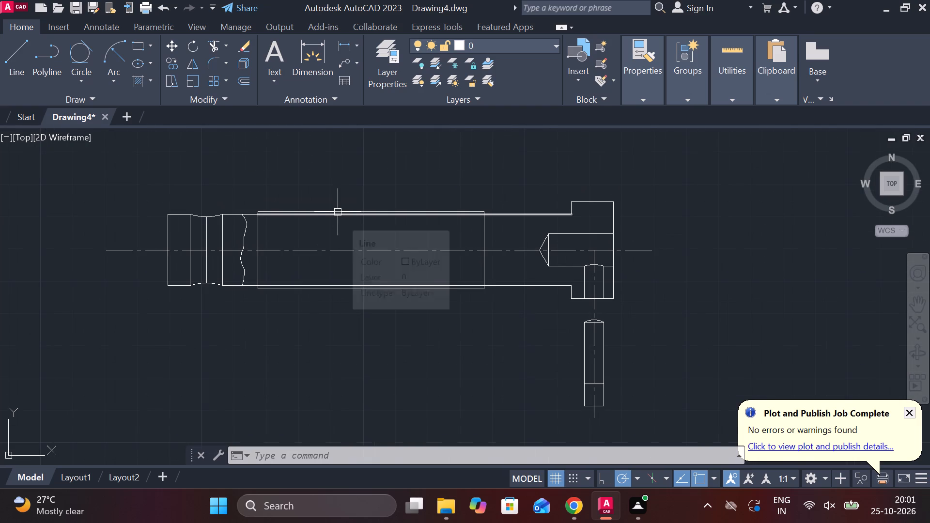
scroll(342, 212, up, 1)
key(l)
key(Return)
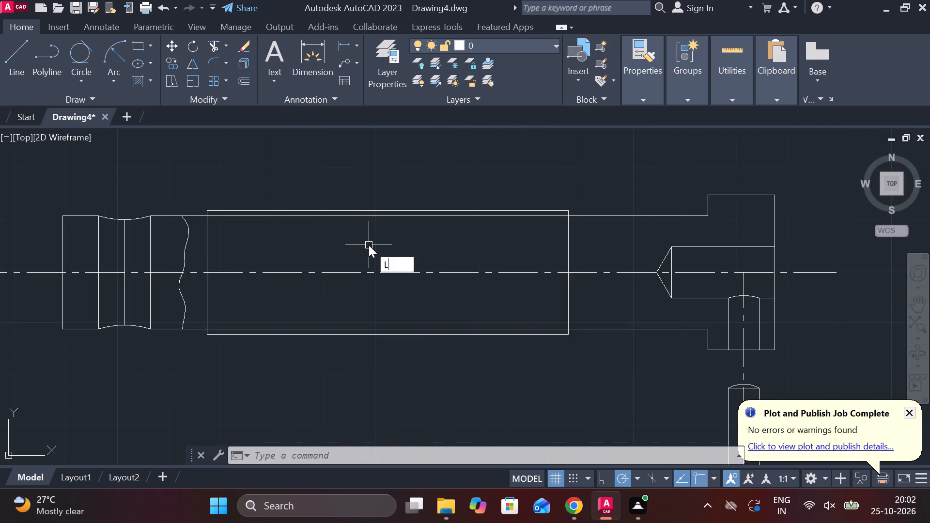
scroll(333, 211, up, 2)
click(333, 208)
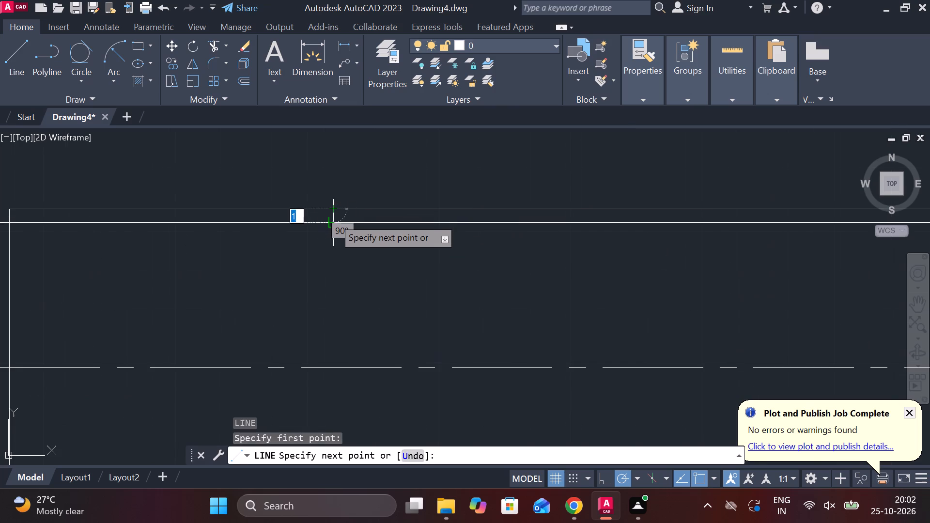
click(333, 221)
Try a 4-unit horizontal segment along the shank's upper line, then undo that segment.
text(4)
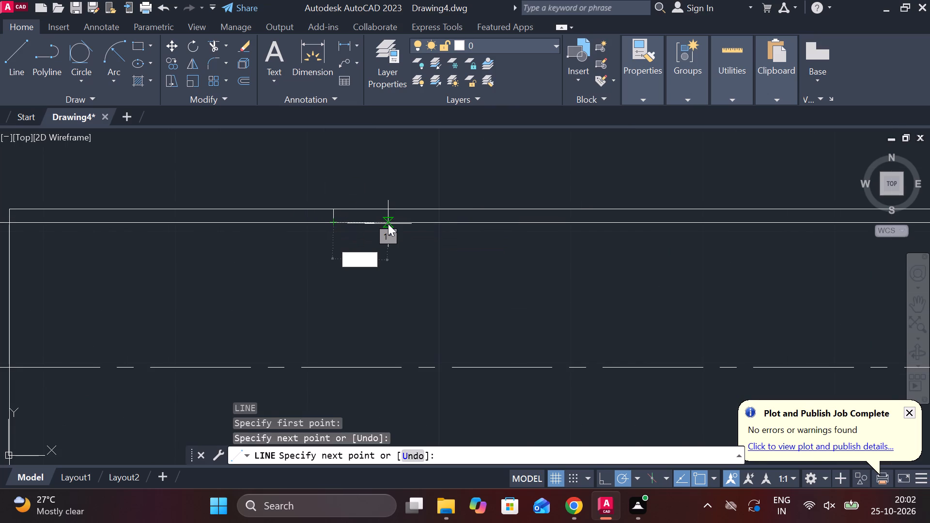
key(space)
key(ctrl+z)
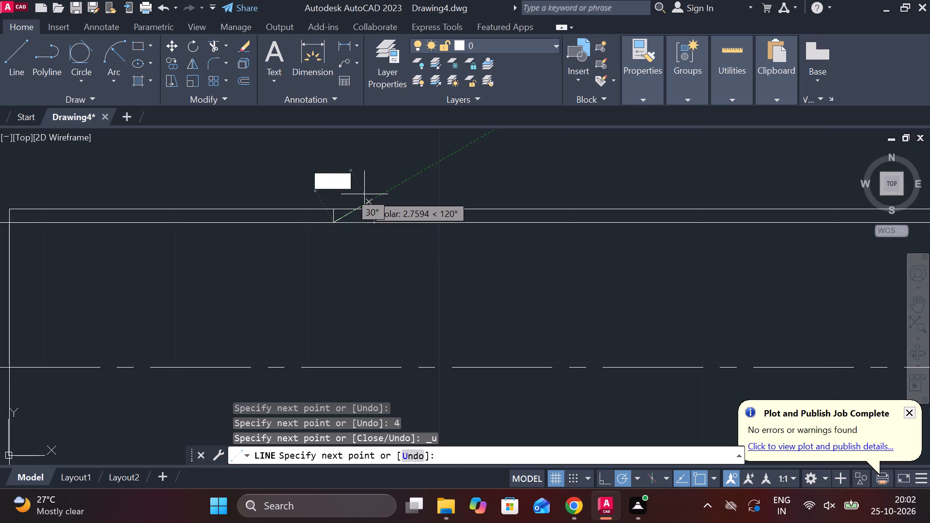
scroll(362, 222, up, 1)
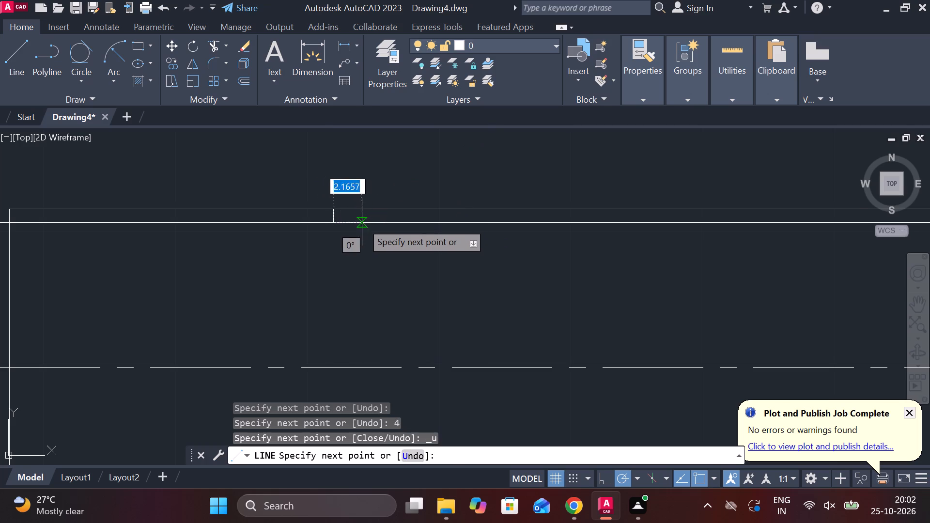
Erase the short vertical segment between the raised section's upper edge and the shank's upper line.
scroll(362, 222, up, 1)
scroll(364, 222, down, 1)
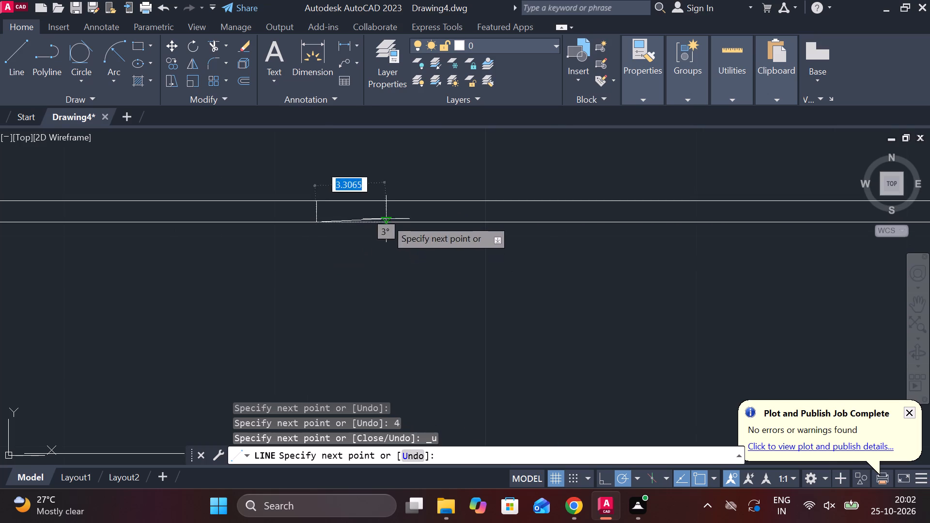
scroll(335, 253, down, 2)
scroll(335, 226, up, 2)
key(Escape)
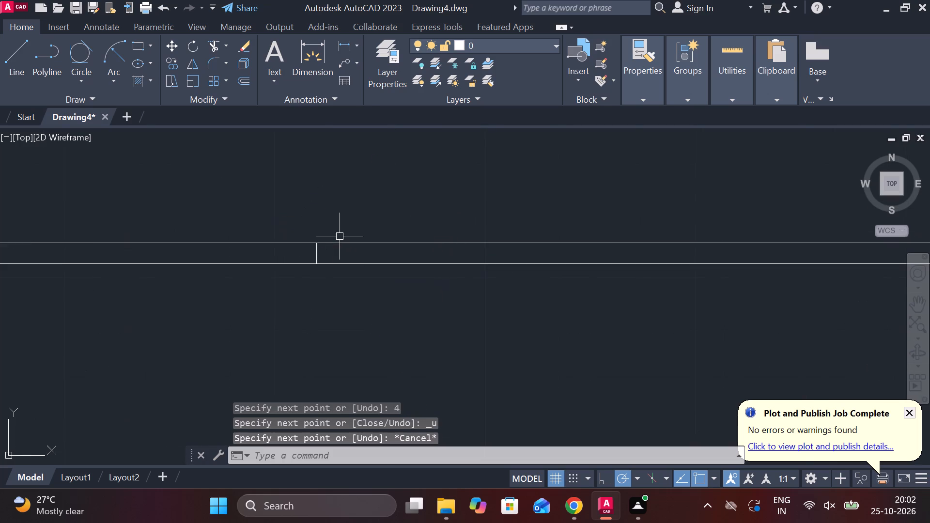
click(313, 251)
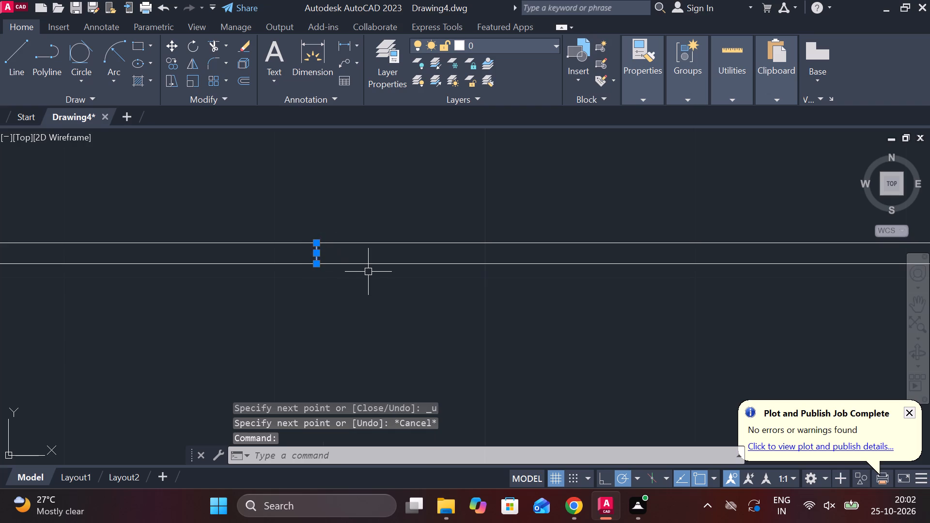
text(E L)
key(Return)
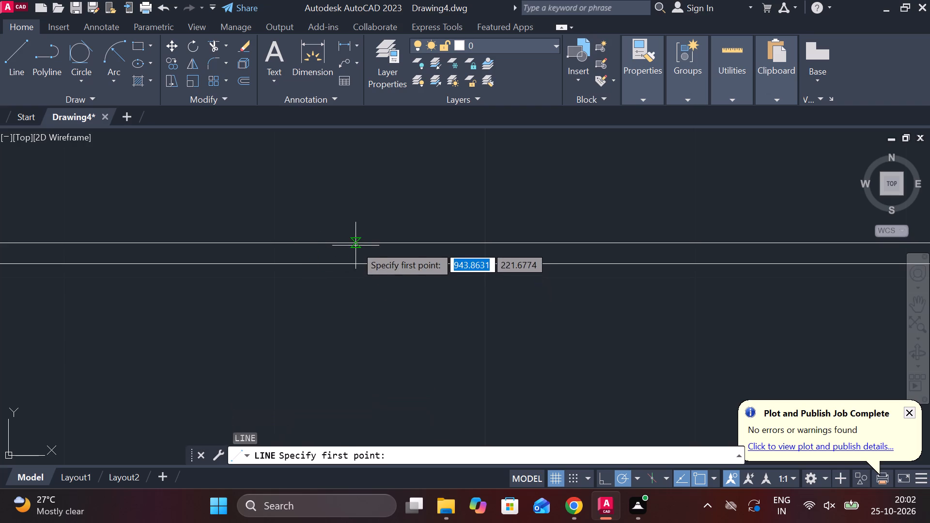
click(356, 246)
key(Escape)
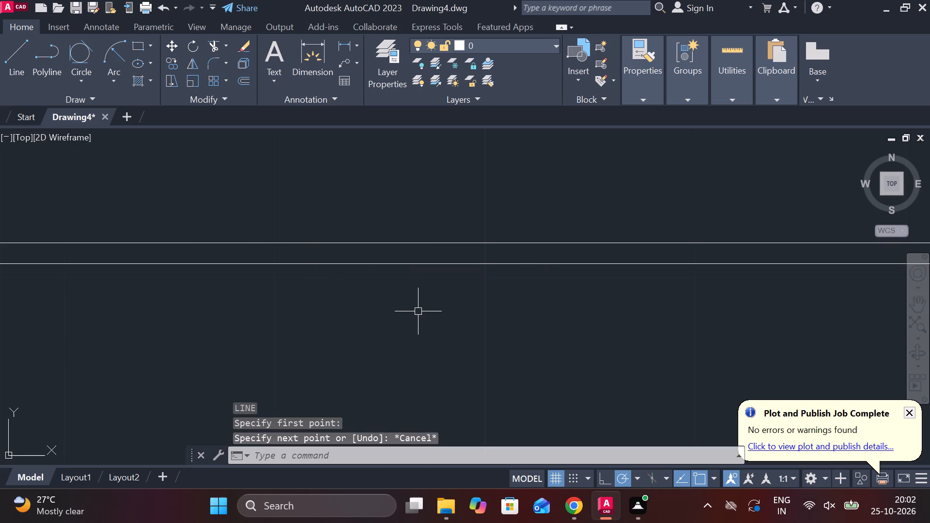
Start a stepped line in the open space below the shank's upper line with a 1-unit segment straight down.
key(l)
key(Return)
click(403, 296)
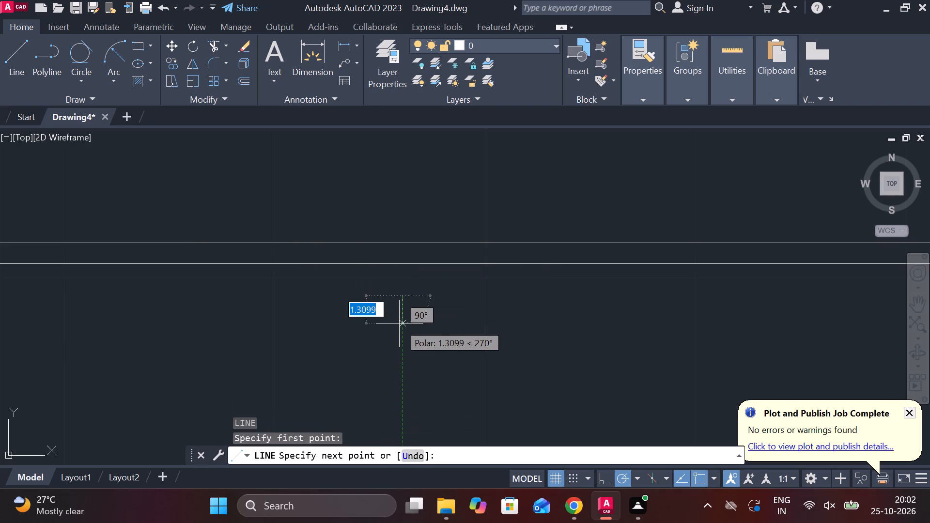
text(1)
key(space)
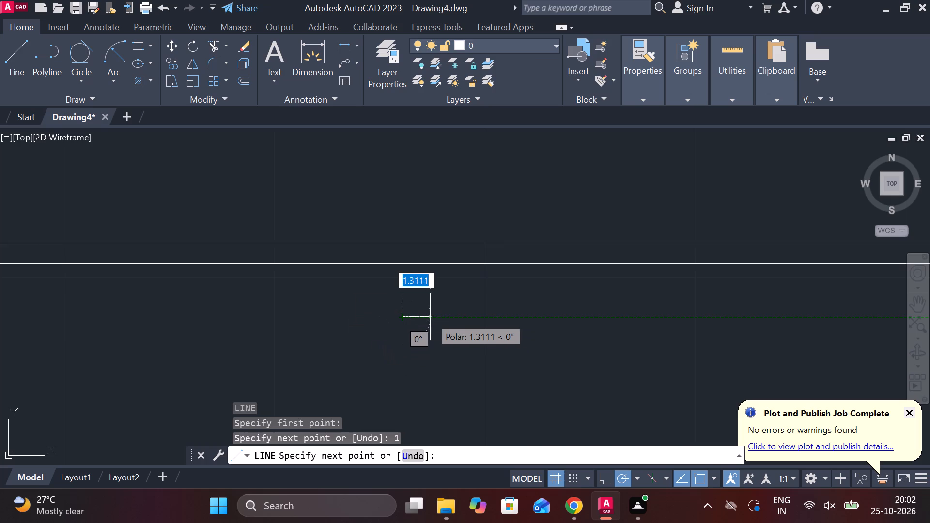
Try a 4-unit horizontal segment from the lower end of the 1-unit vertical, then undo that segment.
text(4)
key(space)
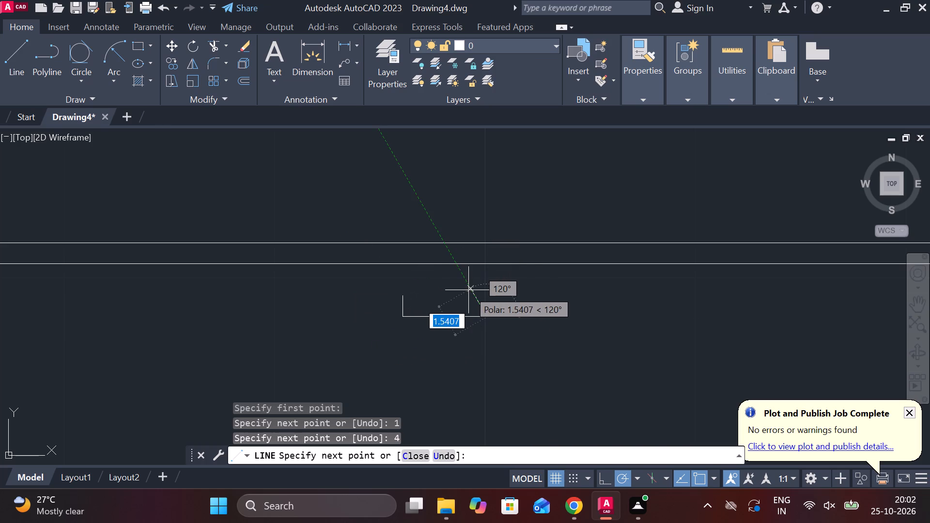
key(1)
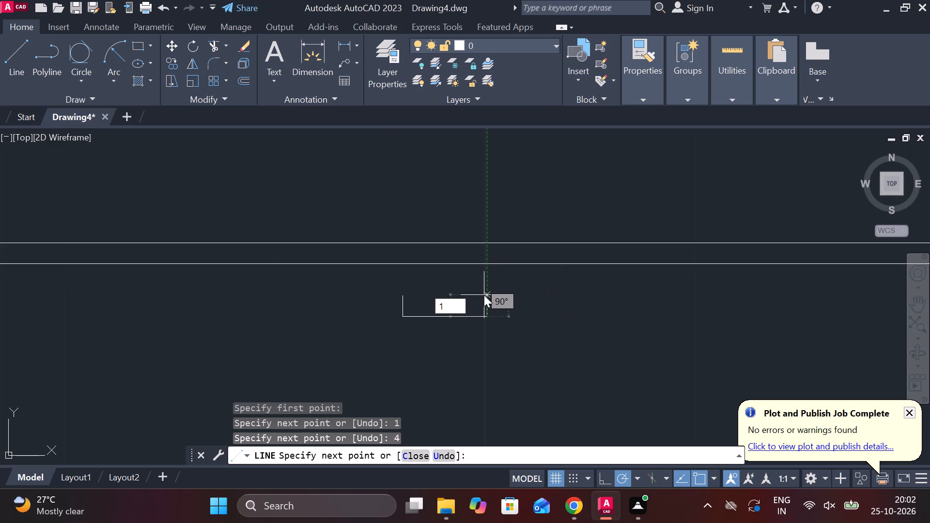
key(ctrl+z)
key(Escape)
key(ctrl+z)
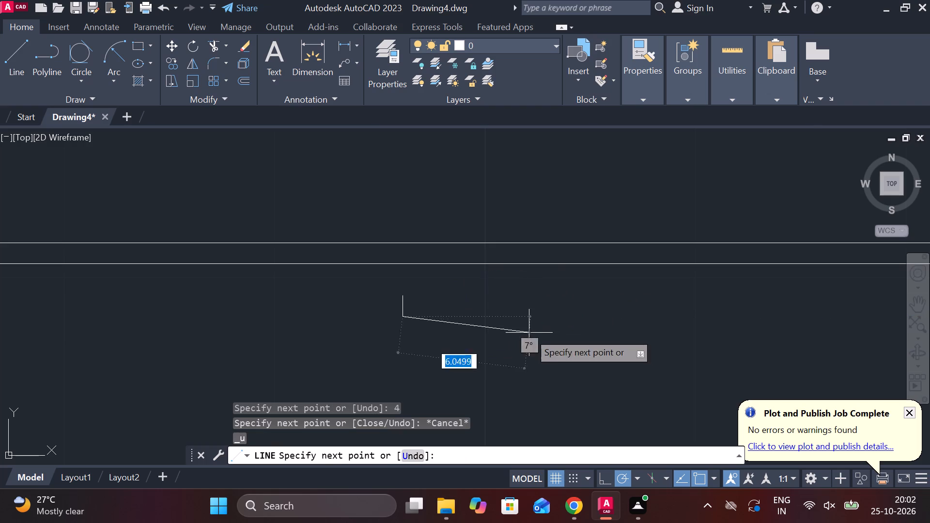
Continue the stepped line from the vertical's lower end with segments 2 units right, 1 unit up and 2 units right.
text(2)
key(space)
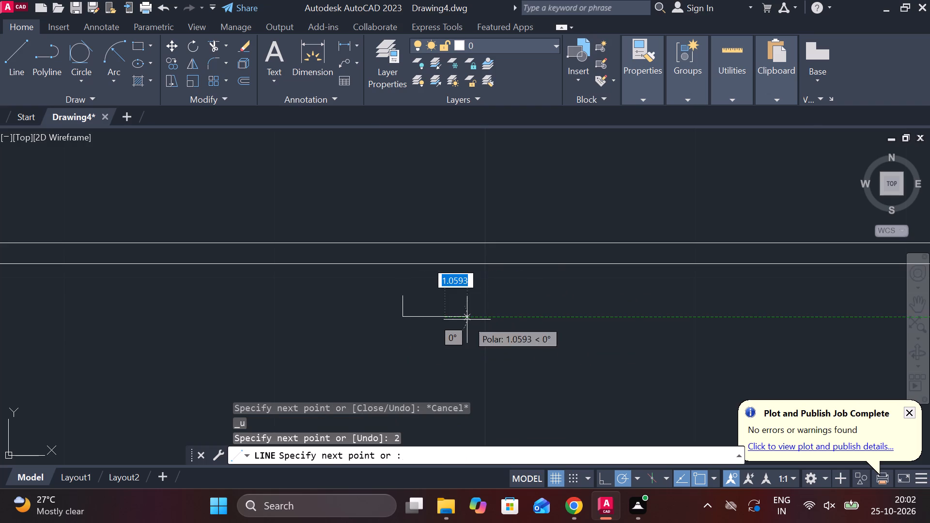
text(1)
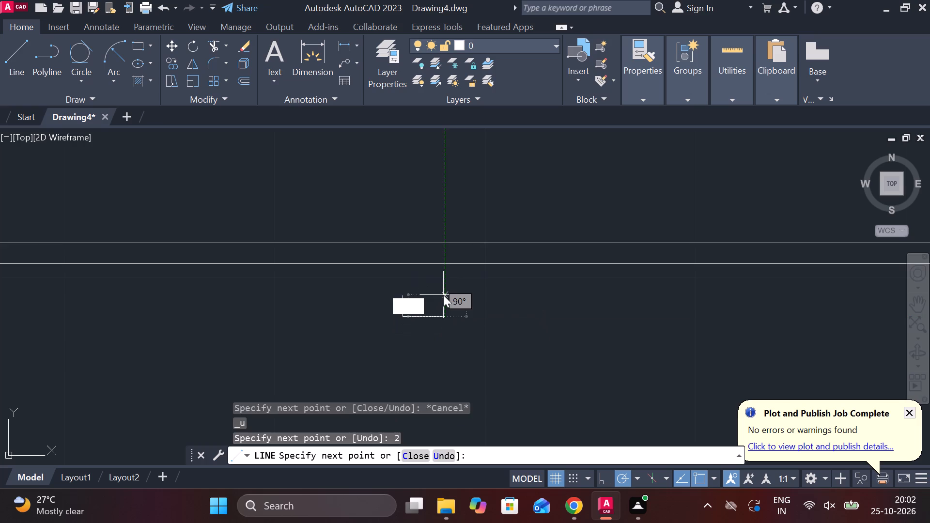
key(space)
text(2)
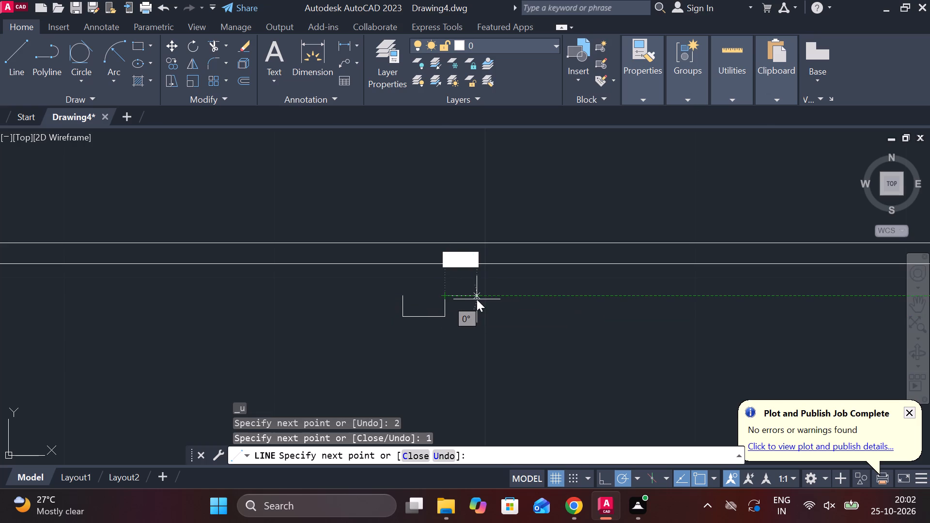
key(space)
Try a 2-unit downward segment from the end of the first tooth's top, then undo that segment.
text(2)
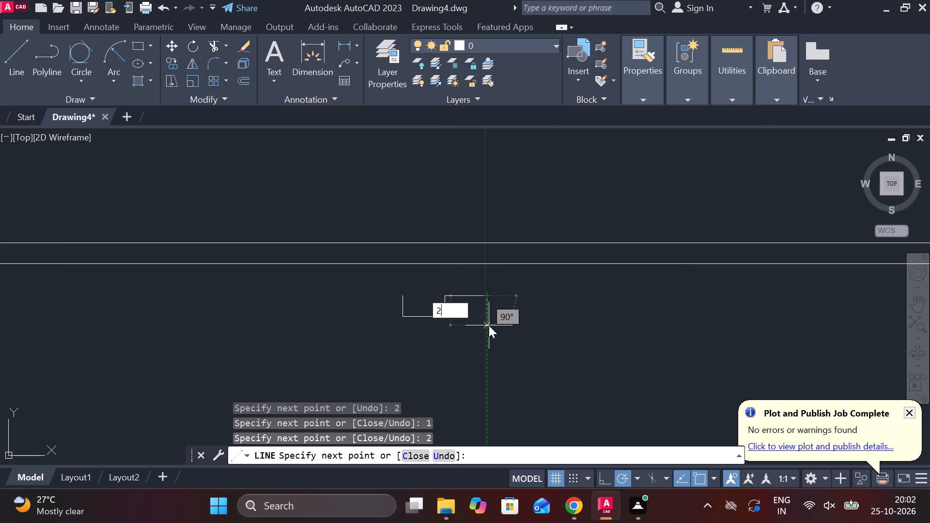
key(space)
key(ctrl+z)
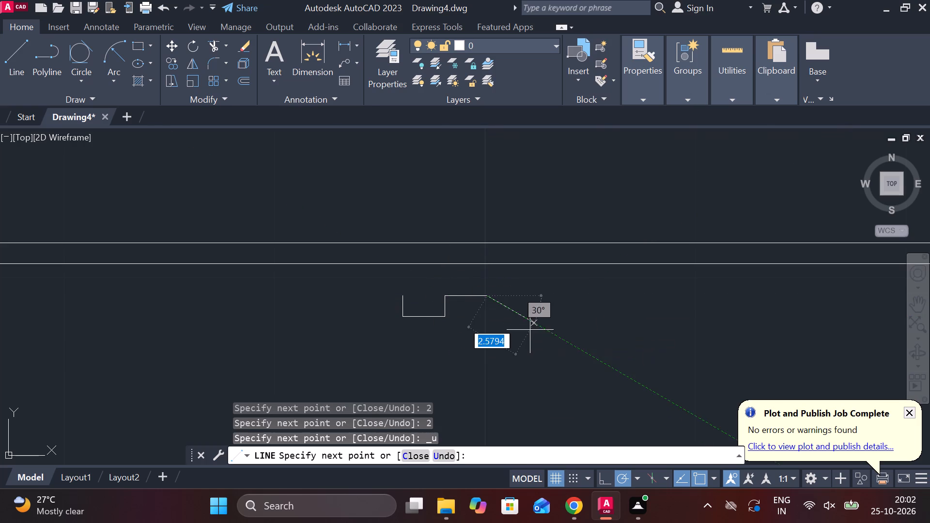
Complete the first tooth and add a second: 1 unit down, 2 right, 1 up, 2 right and 1 down.
text(1)
key(space)
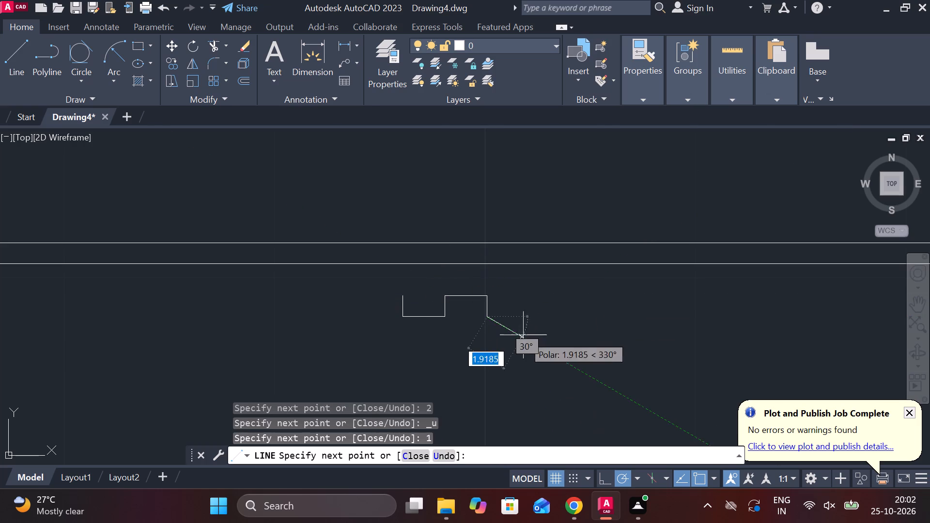
text(2)
key(space)
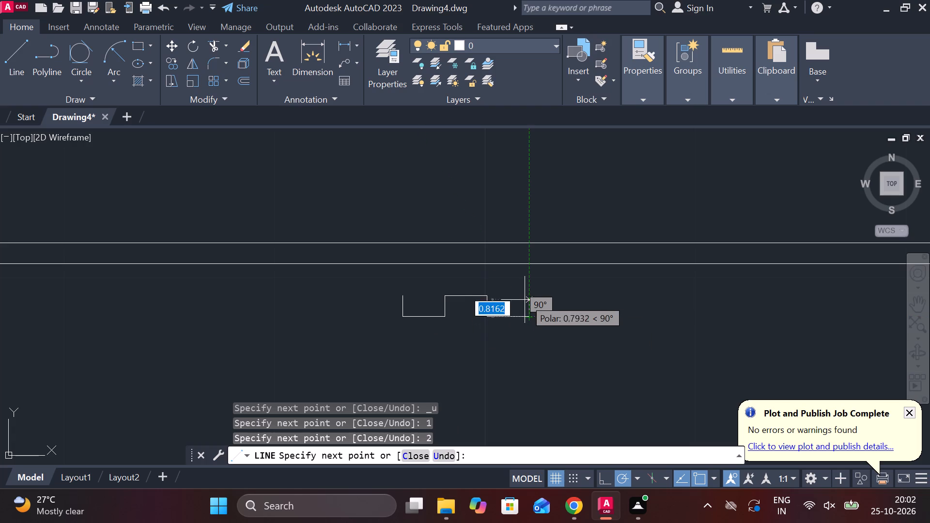
text(1)
key(space)
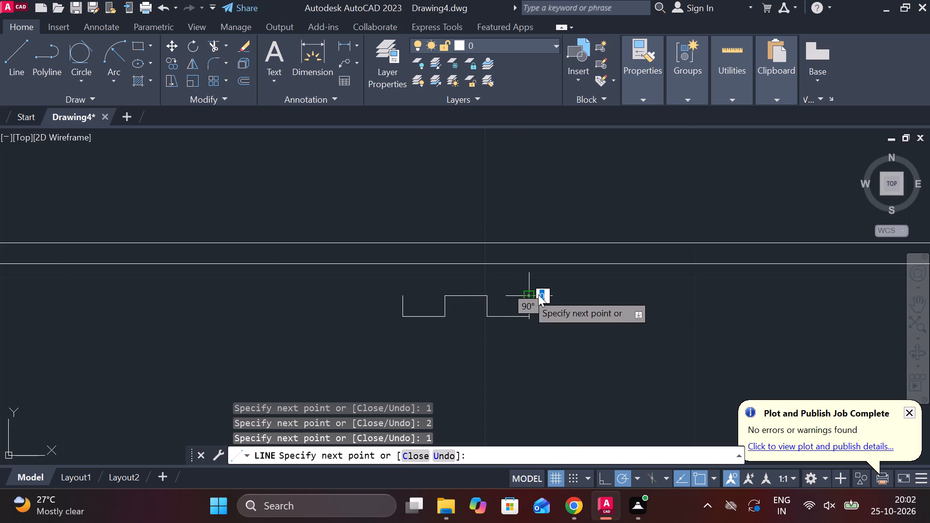
text(2)
key(space)
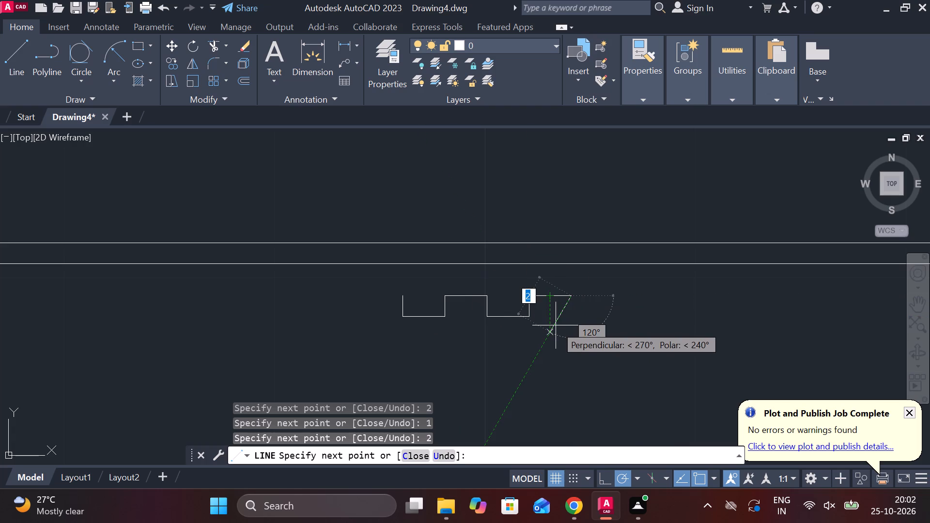
text(1)
key(space)
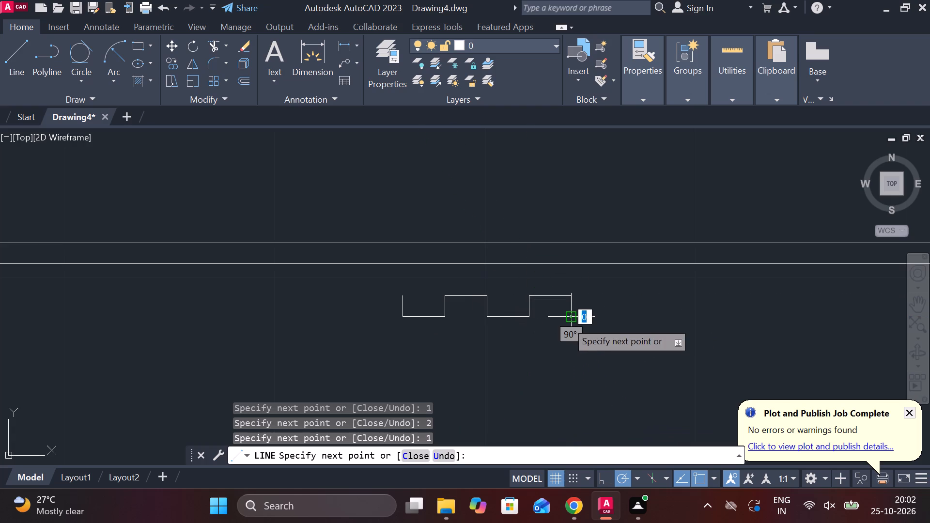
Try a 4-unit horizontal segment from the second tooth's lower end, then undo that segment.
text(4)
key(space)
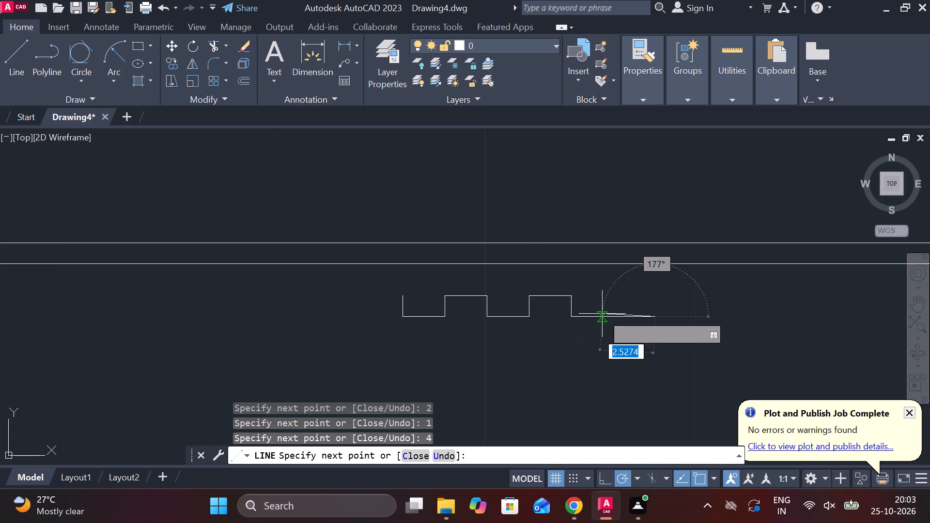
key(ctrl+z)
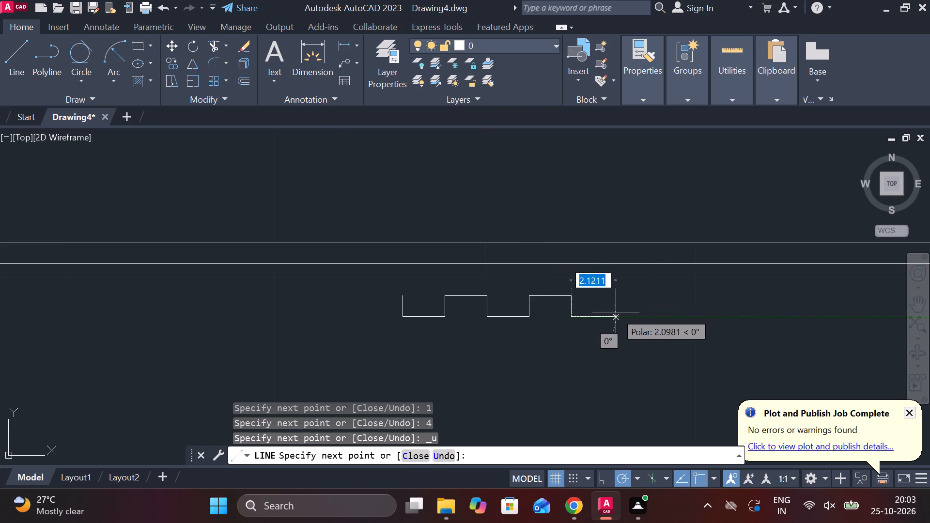
Extend the stepped line from the second tooth with a 2-unit segment right and a 1-unit segment up.
text(2)
key(space)
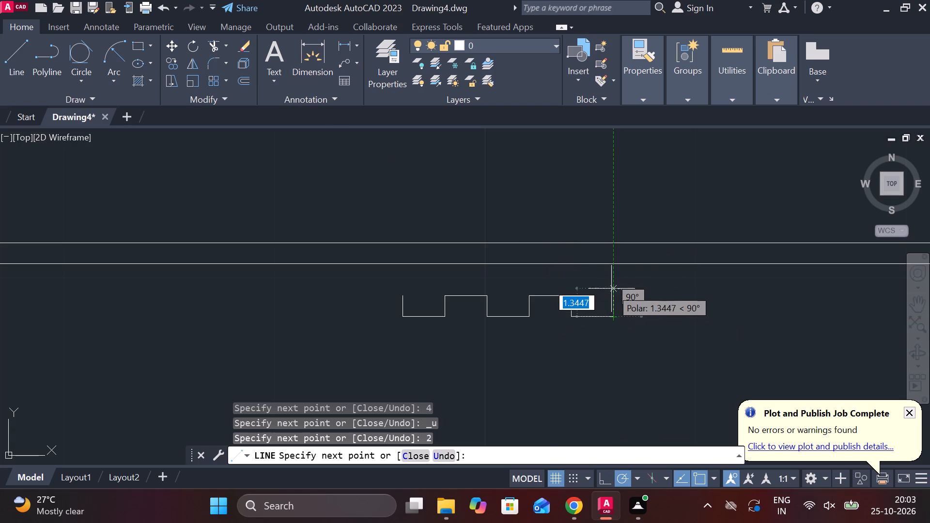
text(1)
key(space)
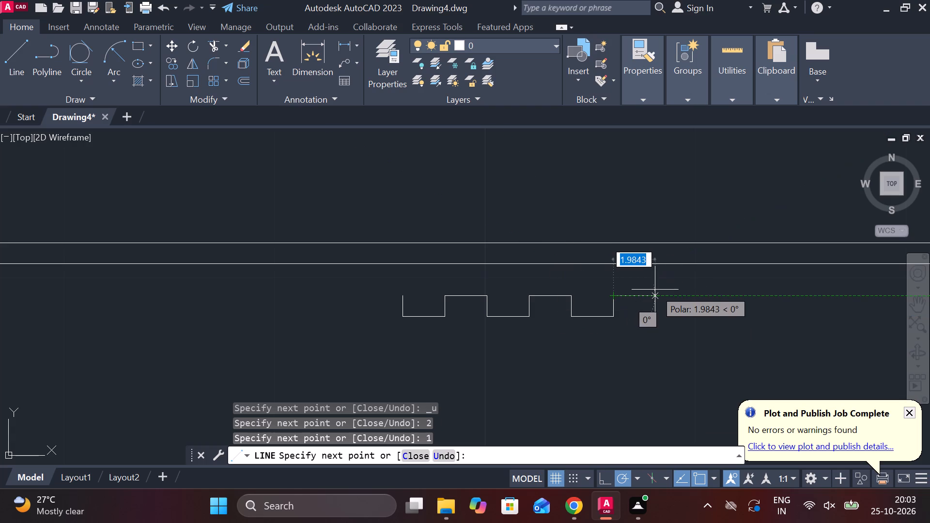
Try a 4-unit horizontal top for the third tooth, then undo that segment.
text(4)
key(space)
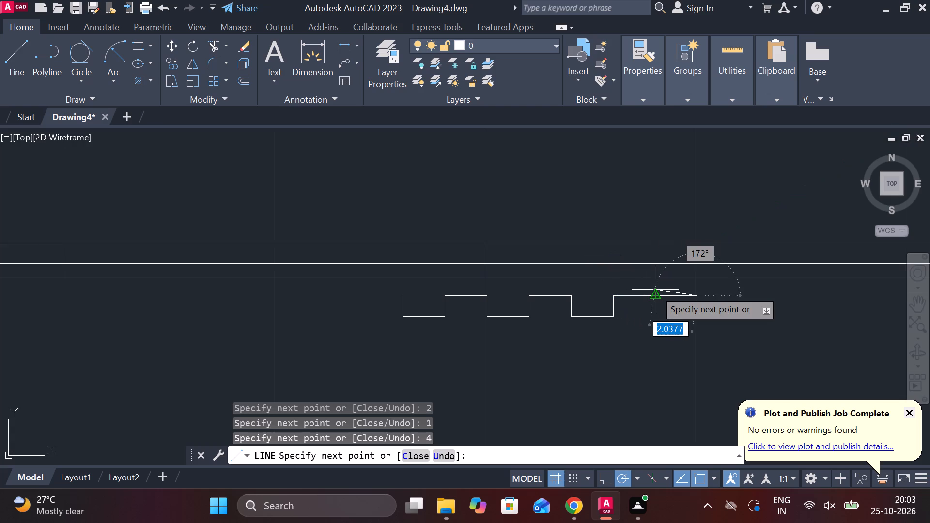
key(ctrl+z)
Finish the third and fourth teeth with segments 2 units right, 1 down, 2 right, 1 up, 2 right and 1 down, ending the line.
text(2)
key(space)
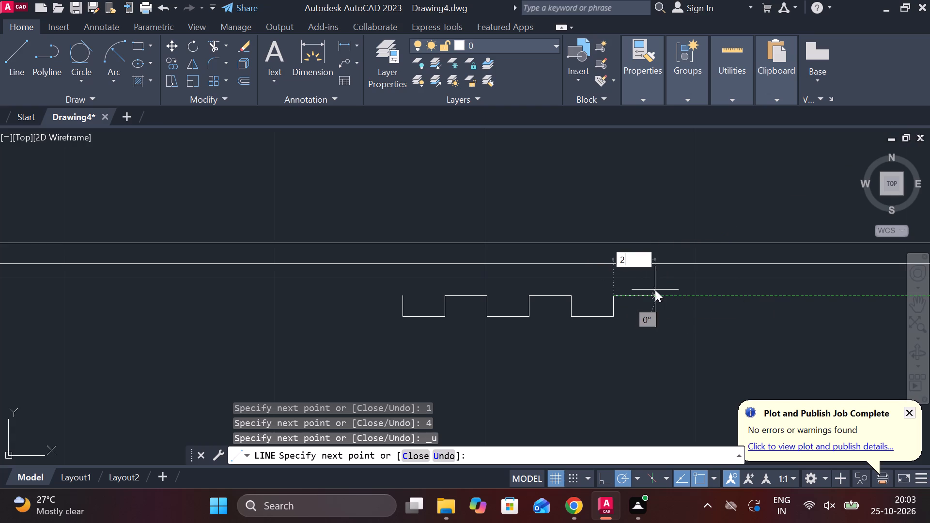
text(1)
key(space)
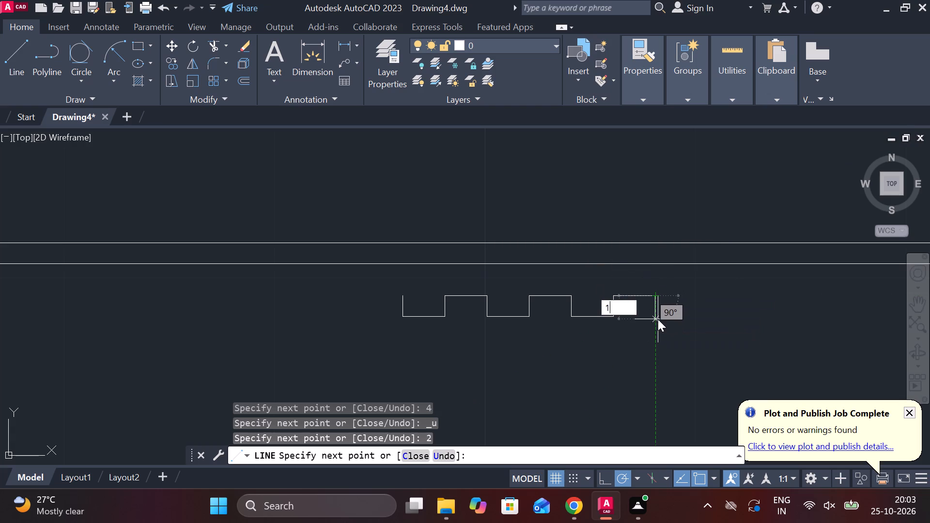
text(2)
key(space)
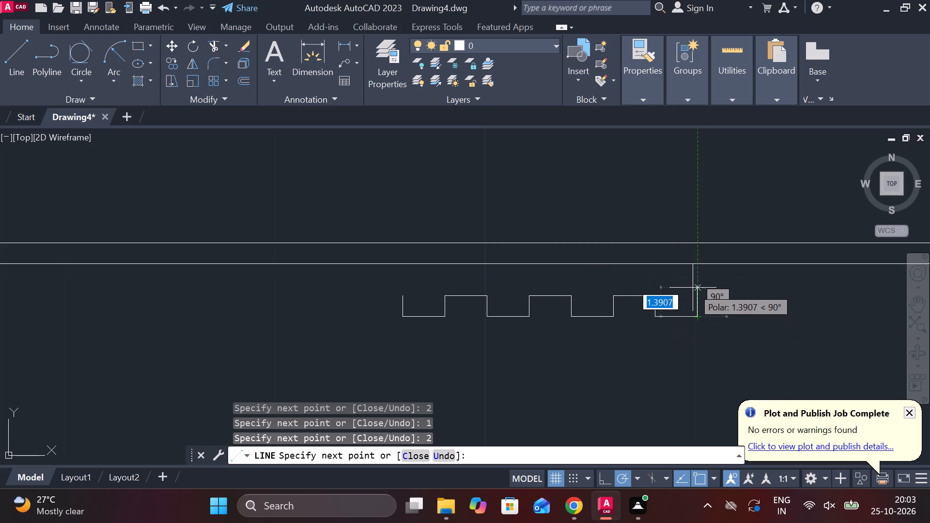
key(1)
key(space)
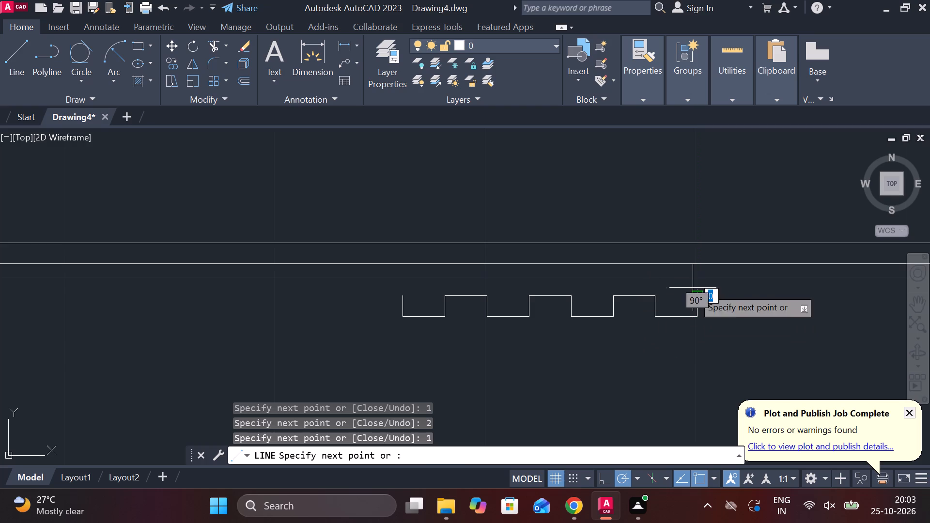
text(2)
key(space)
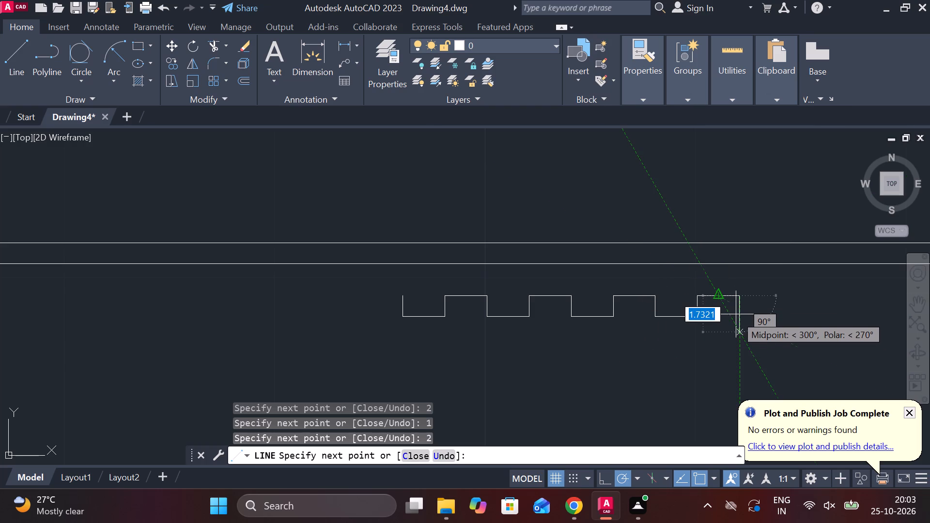
scroll(737, 300, up, 2)
key(1)
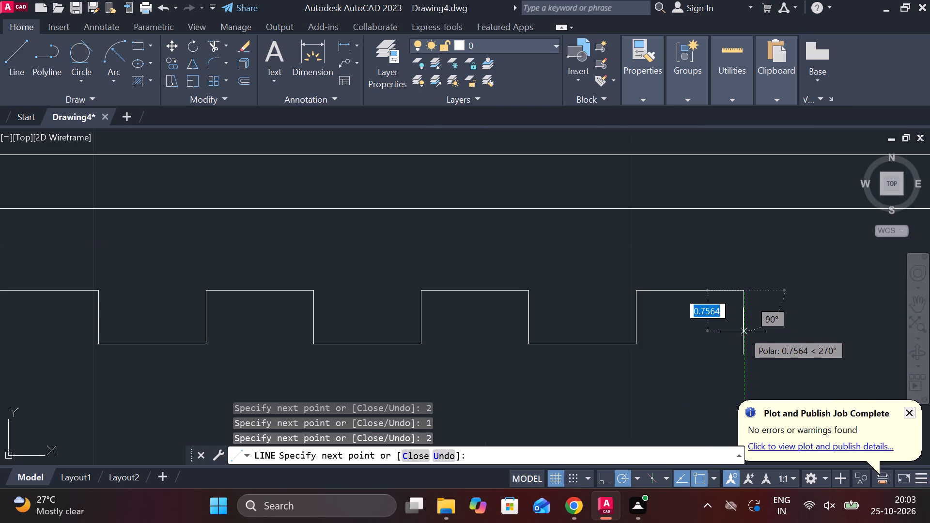
key(space)
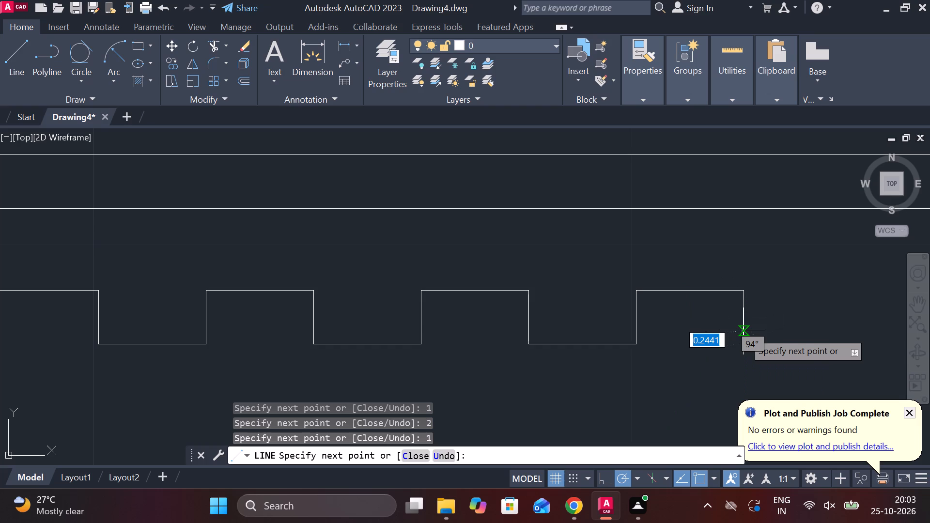
scroll(774, 329, down, 2)
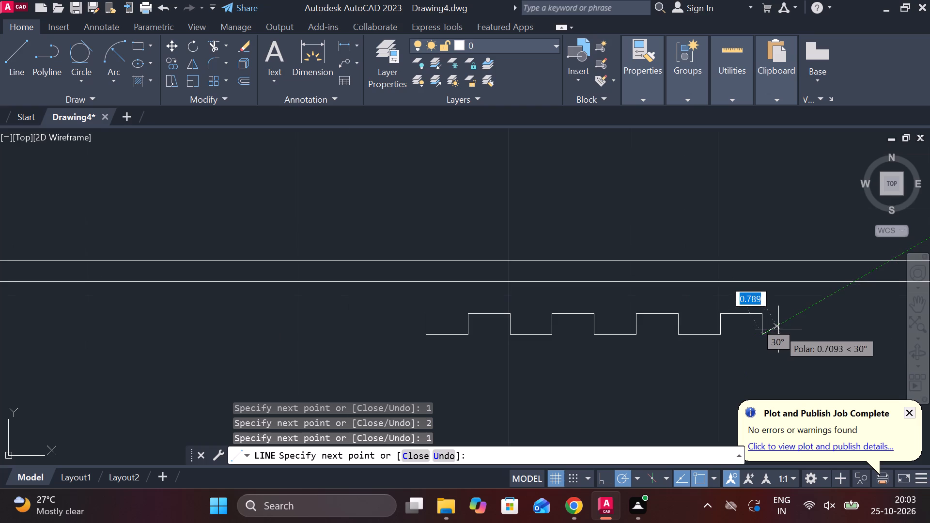
key(Escape)
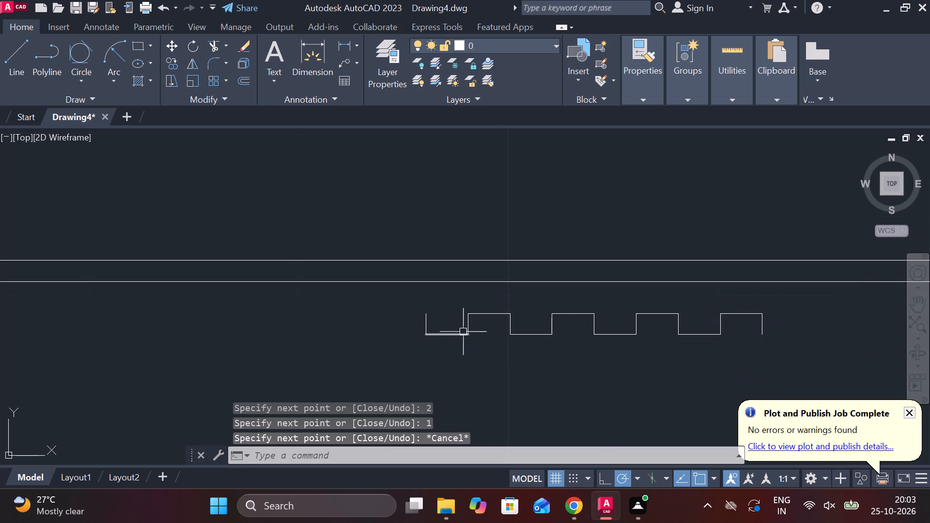
Move the square-toothed profile by its upper-left end onto the upper edge of the rectangle around the bolt-like part's shank.
scroll(474, 340, down, 1)
scroll(520, 346, down, 1)
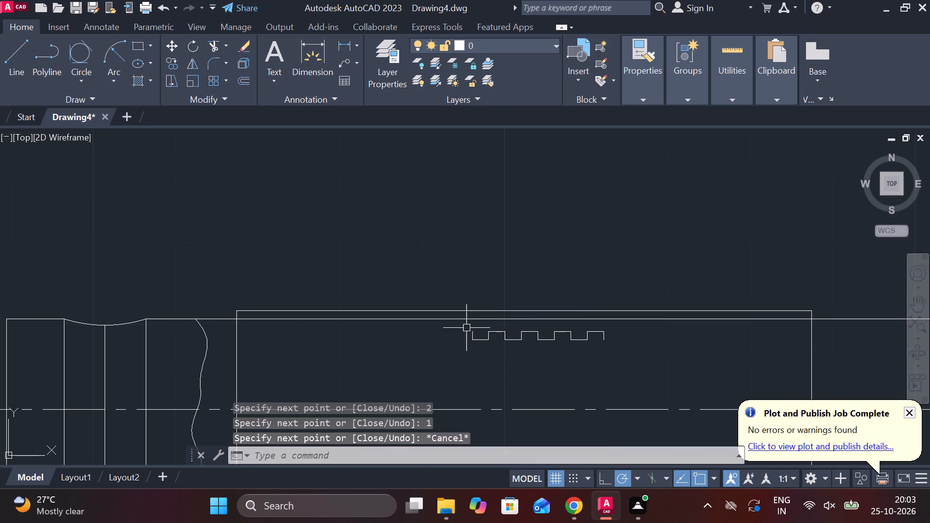
click(466, 328)
click(646, 348)
scroll(477, 321, up, 2)
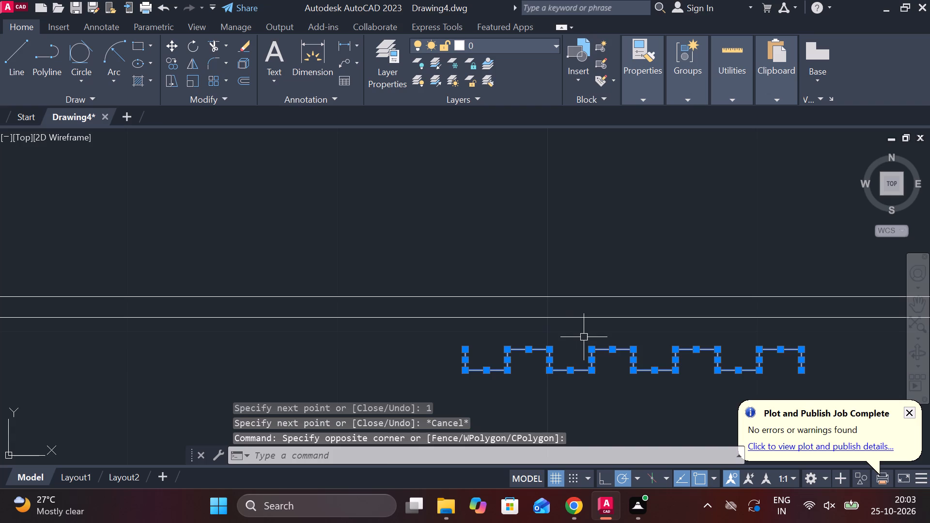
key(m)
key(Return)
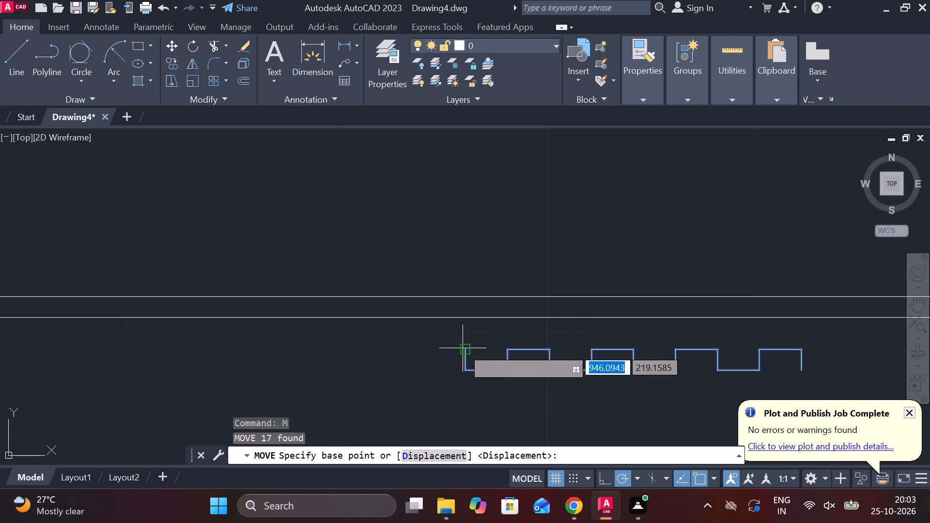
scroll(464, 347, up, 2)
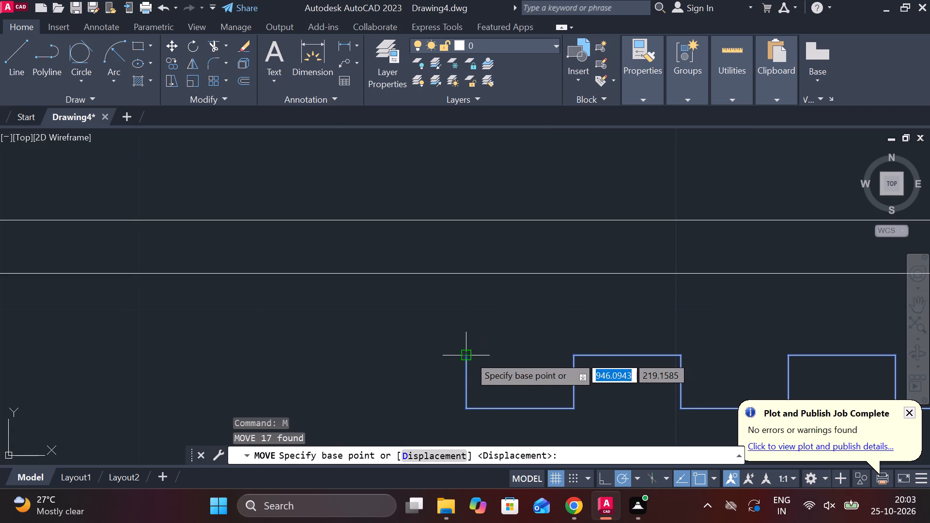
click(469, 356)
scroll(466, 356, down, 5)
middle_drag(471, 358, 394, 301)
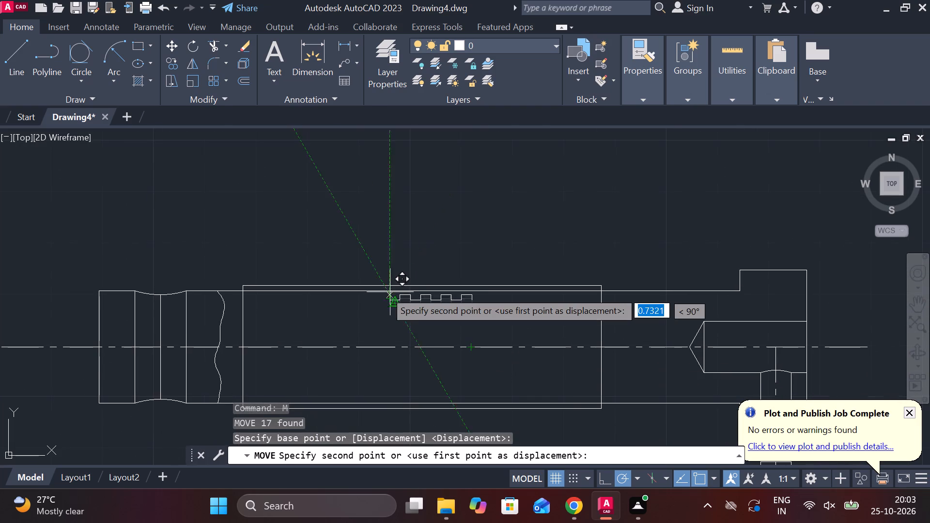
scroll(393, 291, up, 2)
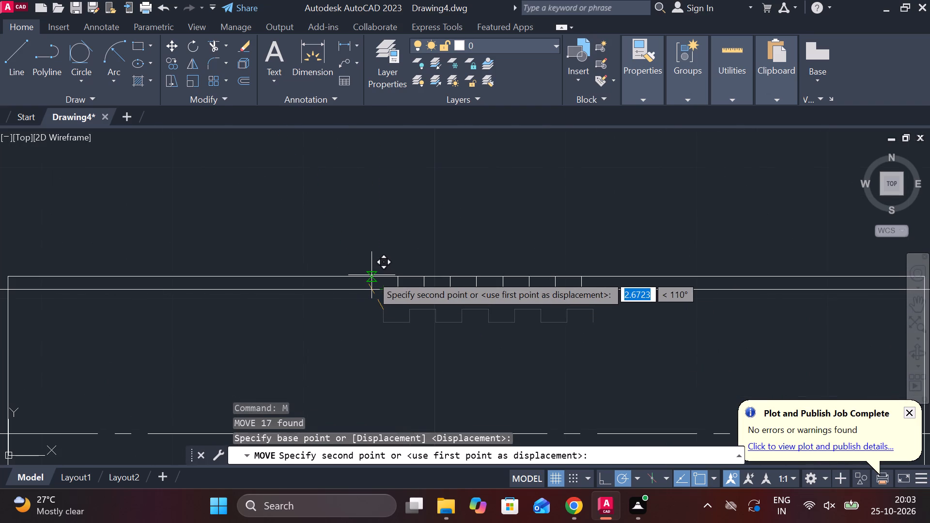
scroll(377, 279, up, 2)
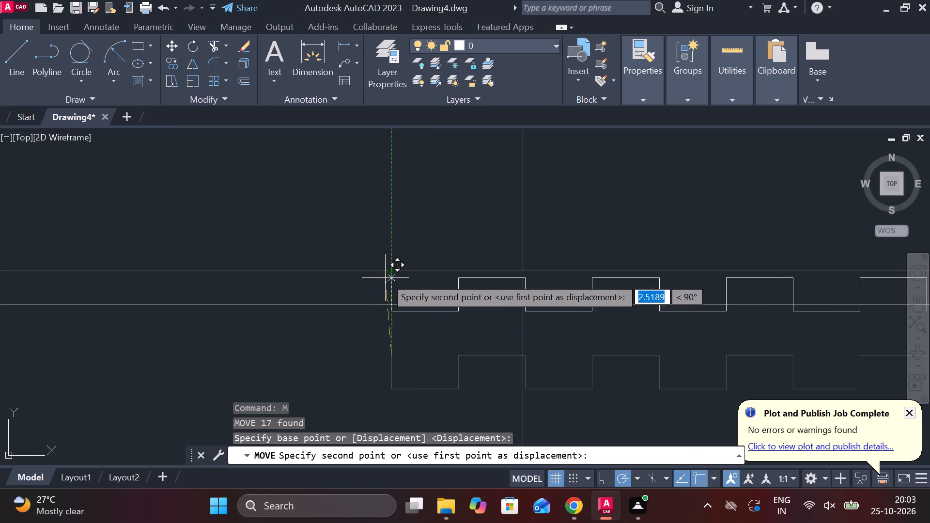
click(387, 276)
scroll(433, 299, down, 2)
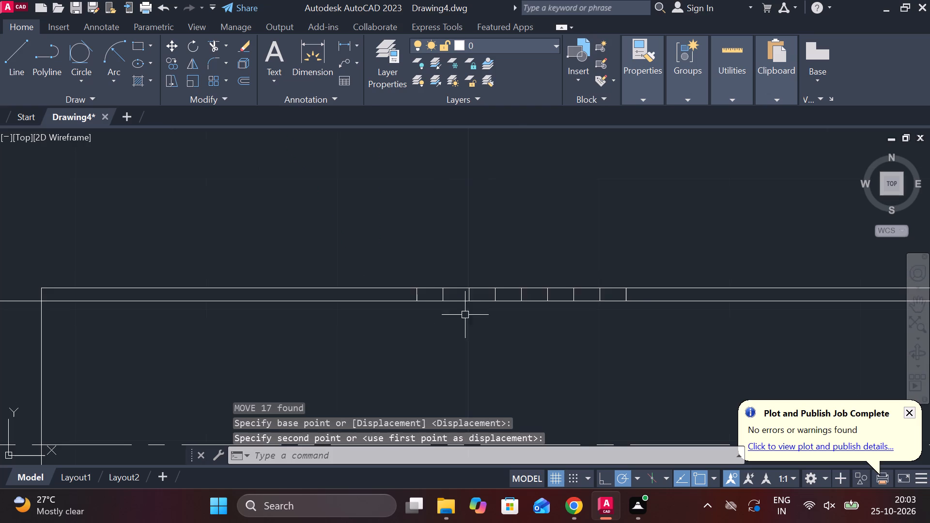
Trim the two shank edge lines between the tooth sides so the upper outline follows the square-toothed thread profile.
middle_drag(493, 322, 427, 312)
text(TR)
key(space)
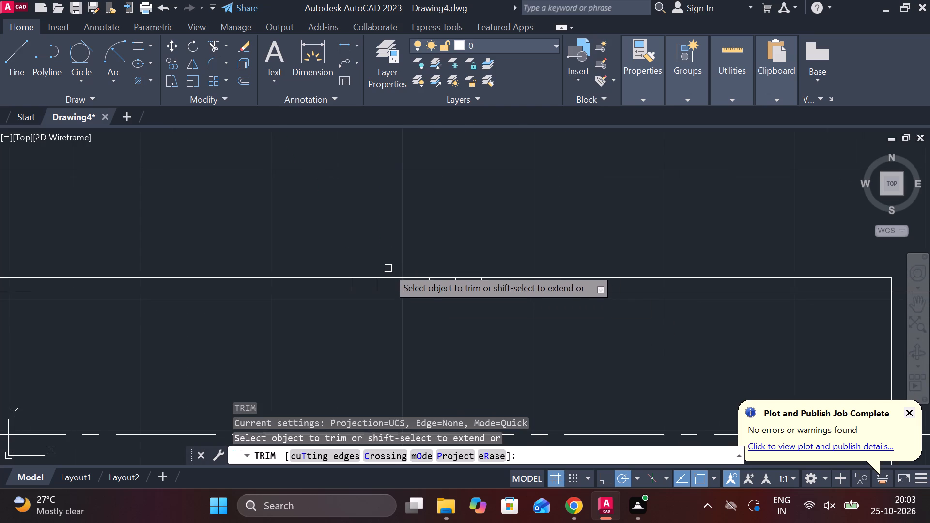
click(367, 276)
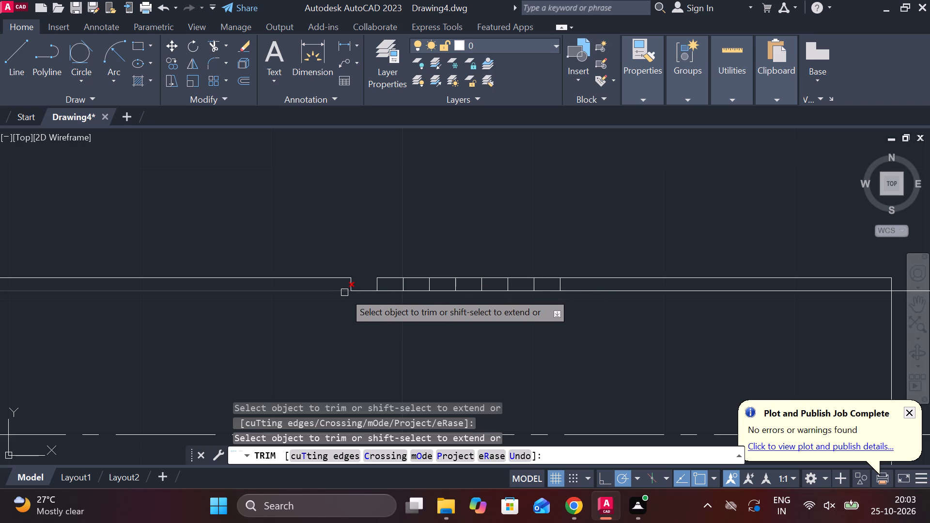
click(390, 279)
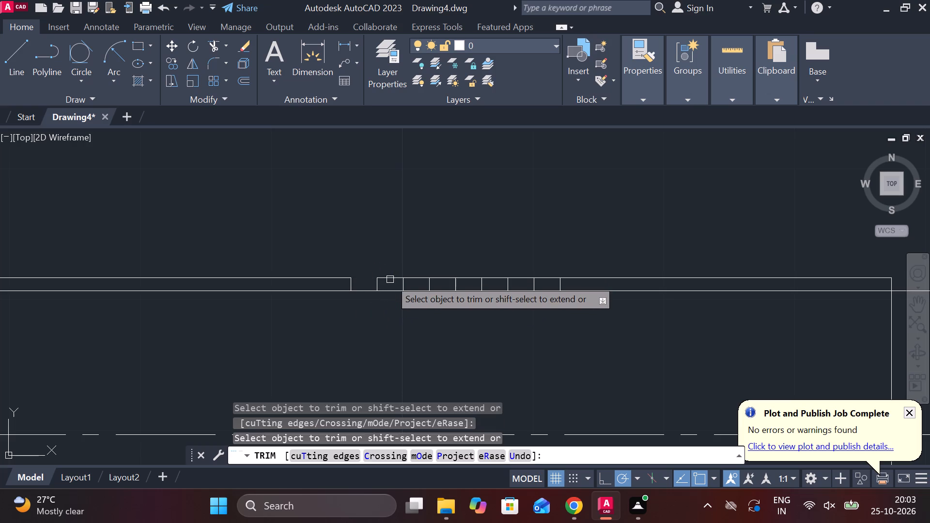
click(390, 279)
key(ctrl+z)
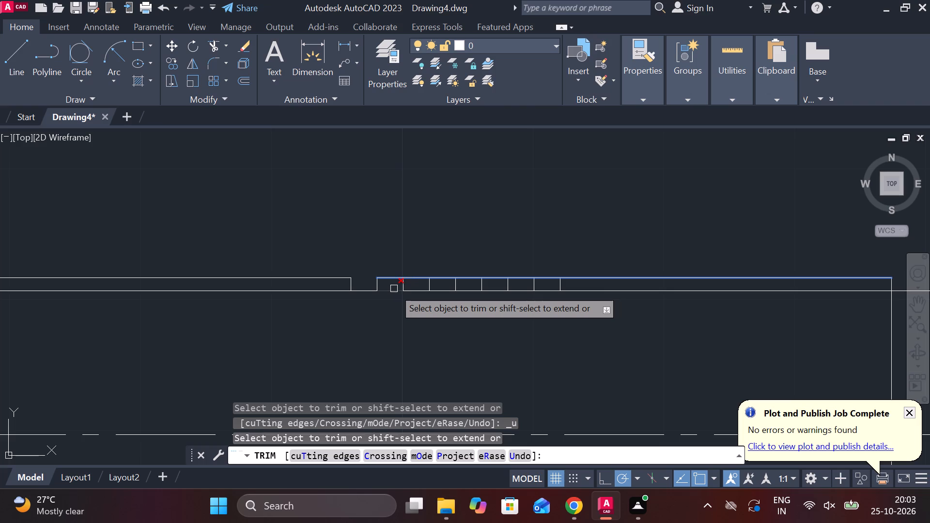
click(394, 289)
click(413, 280)
click(439, 293)
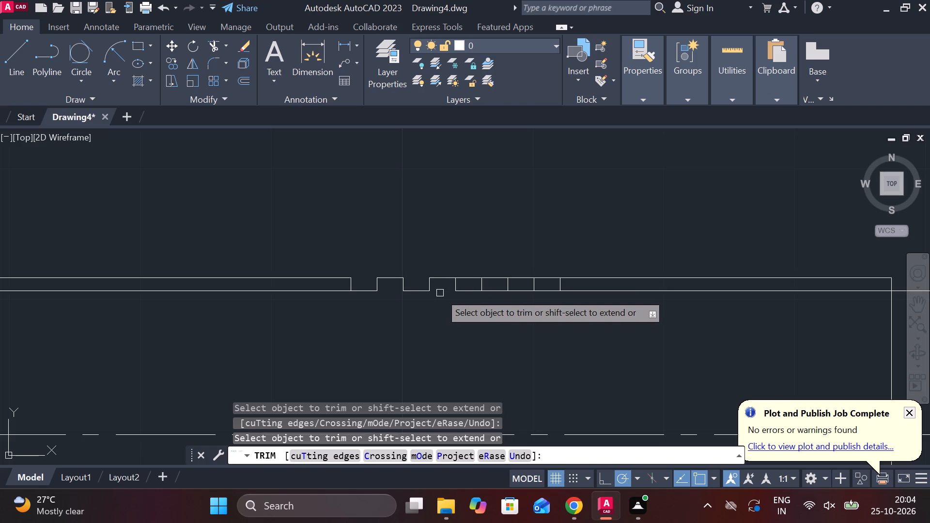
click(466, 281)
click(492, 291)
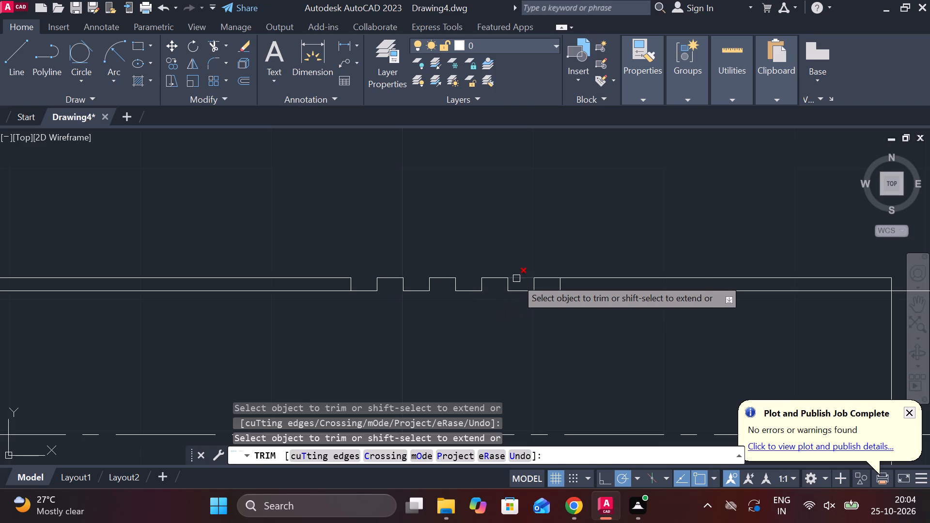
click(516, 278)
click(545, 293)
scroll(570, 302, down, 1)
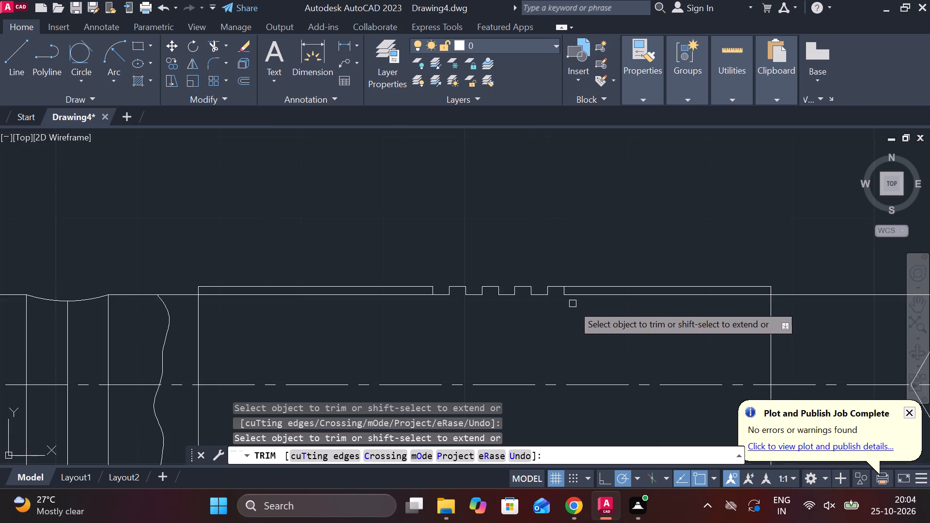
scroll(571, 316, down, 1)
middle_drag(552, 329, 489, 277)
key(Escape)
middle_drag(489, 284, 455, 309)
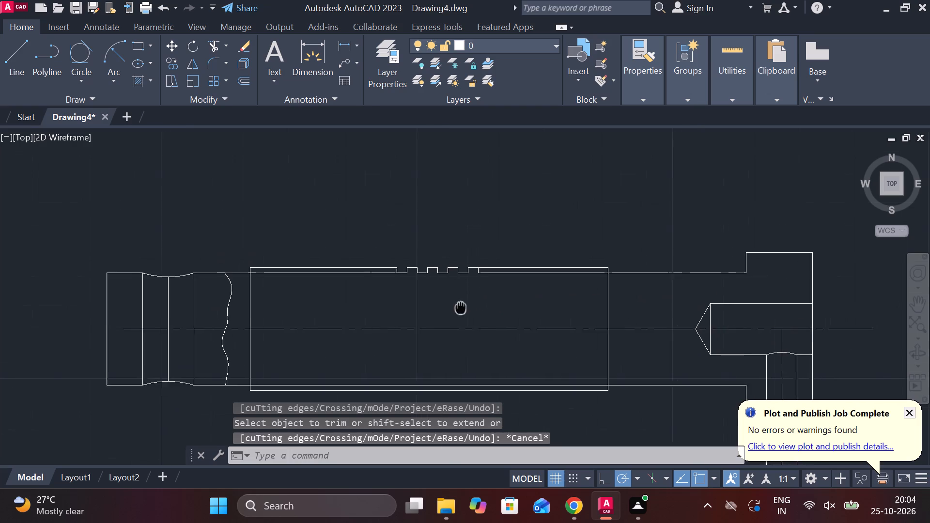
middle_drag(455, 309, 454, 309)
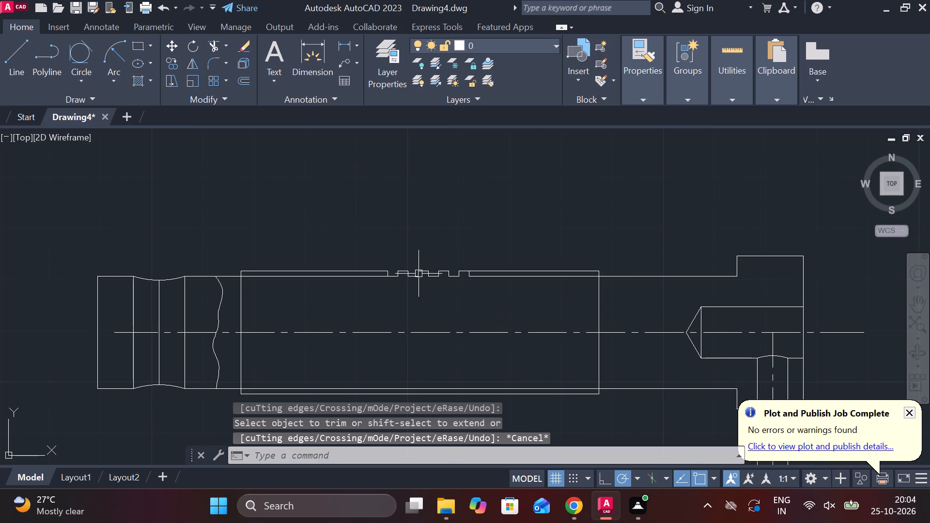
Draw a wavy spline break line under the teeth, starting and ending on the shank's inner upper edge.
key(s)
key(p)
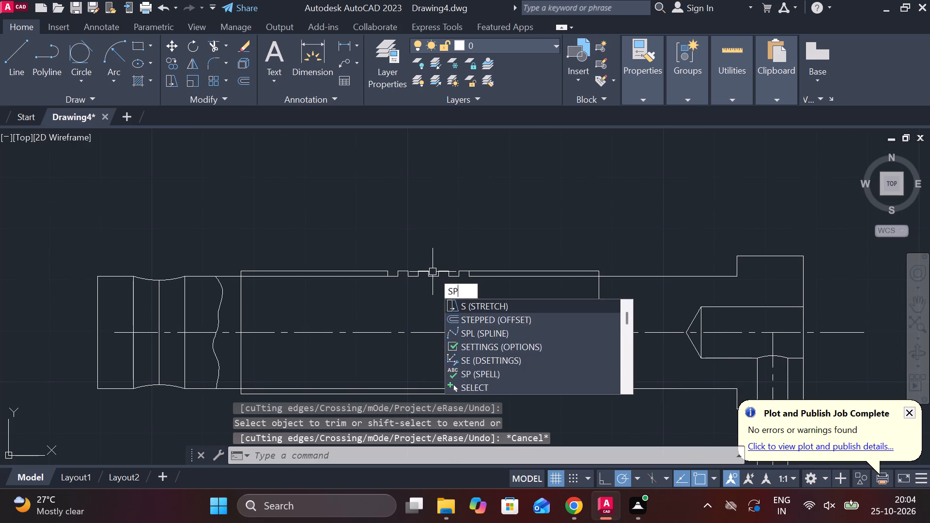
click(489, 320)
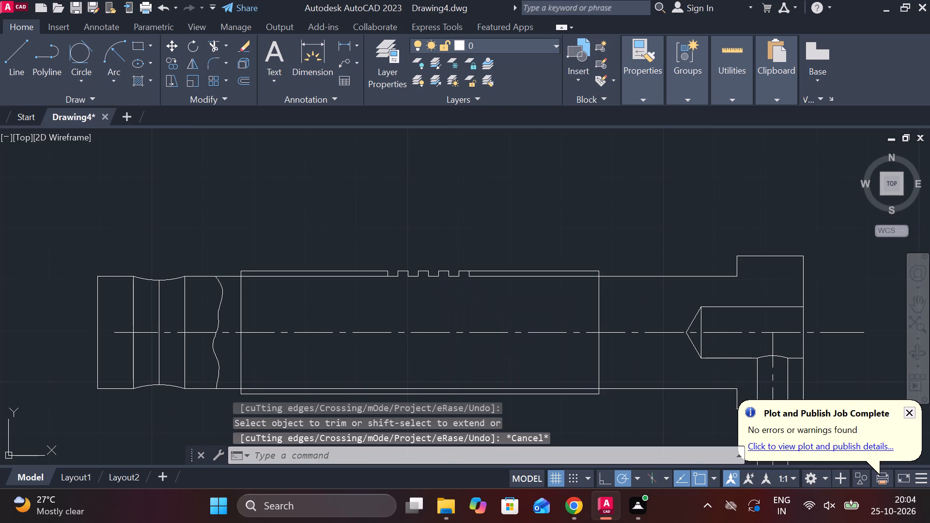
scroll(370, 281, up, 1)
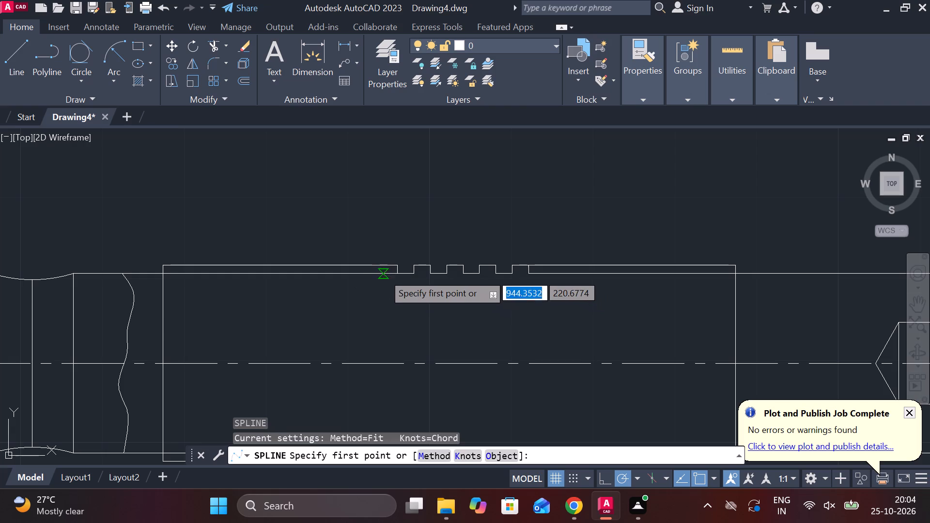
click(383, 274)
click(415, 290)
click(452, 292)
click(496, 296)
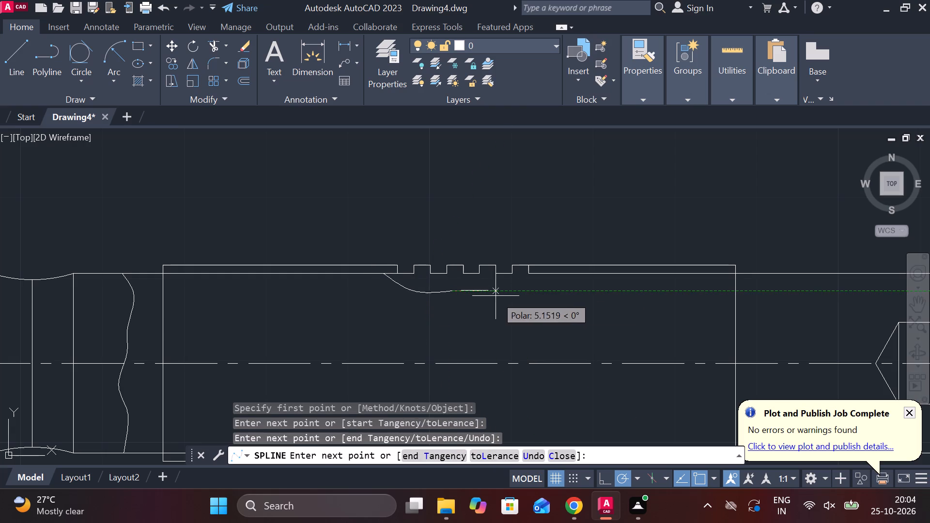
click(538, 300)
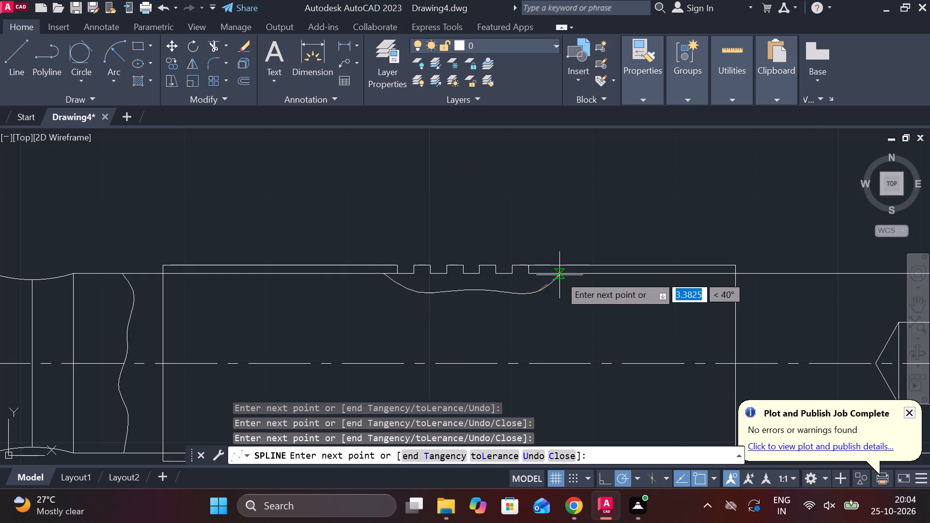
click(559, 275)
key(Return)
scroll(573, 294, down, 1)
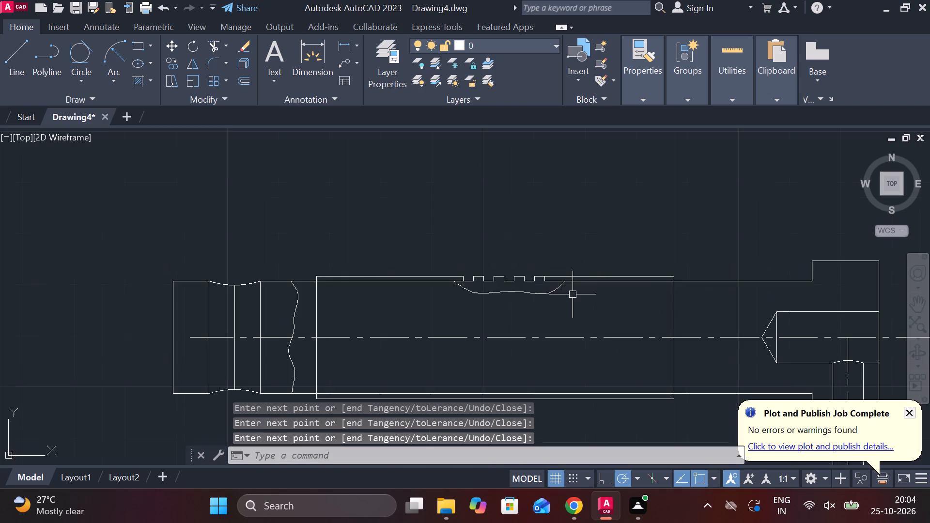
Copy the bolt-like part with its pin to the area below the undimensioned bracket, left of the origin.
scroll(580, 321, down, 2)
middle_drag(580, 358, 520, 312)
scroll(513, 308, down, 1)
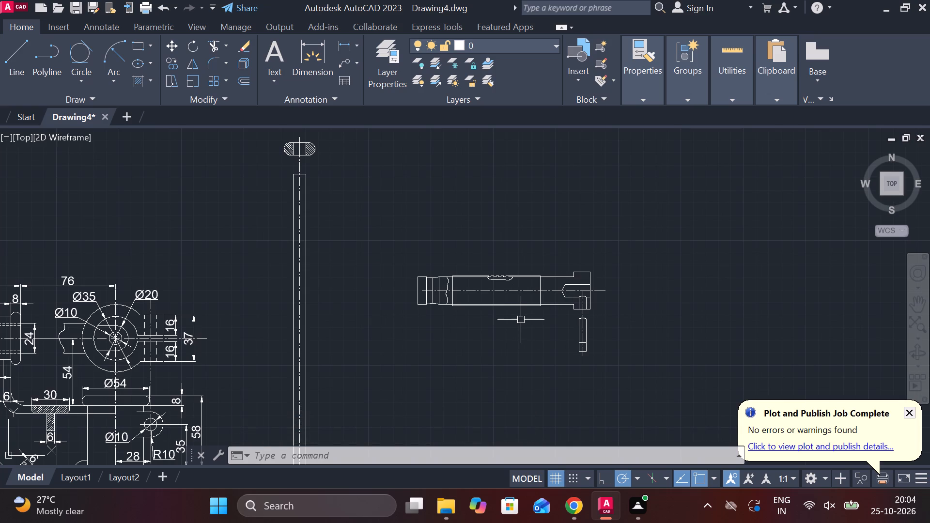
scroll(508, 319, down, 1)
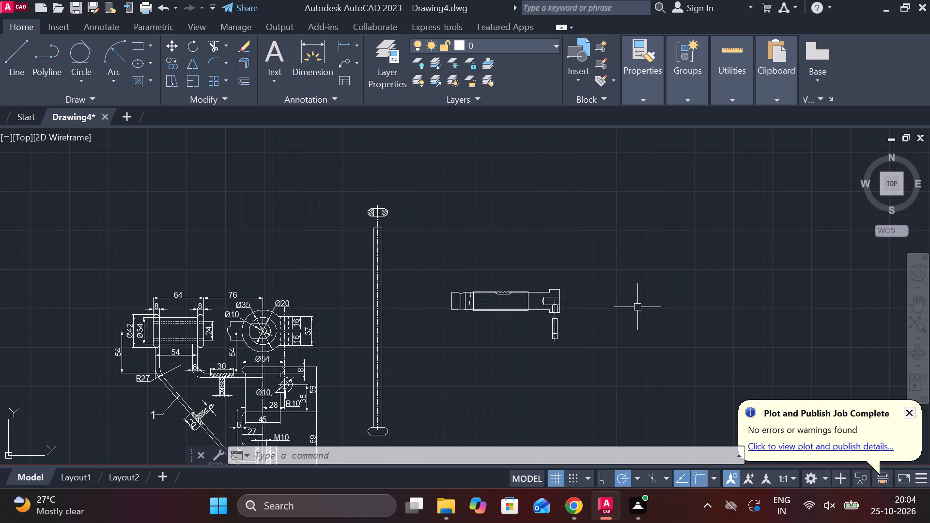
drag(438, 277, 443, 278)
click(641, 392)
text(CO)
key(Return)
click(600, 330)
scroll(610, 330, down, 1)
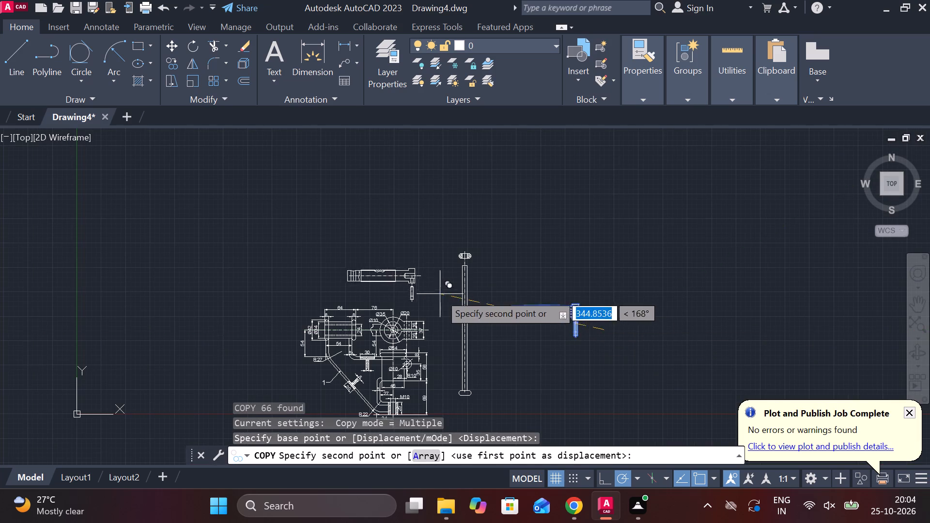
scroll(461, 298, down, 1)
middle_drag(489, 301, 609, 294)
scroll(357, 273, down, 2)
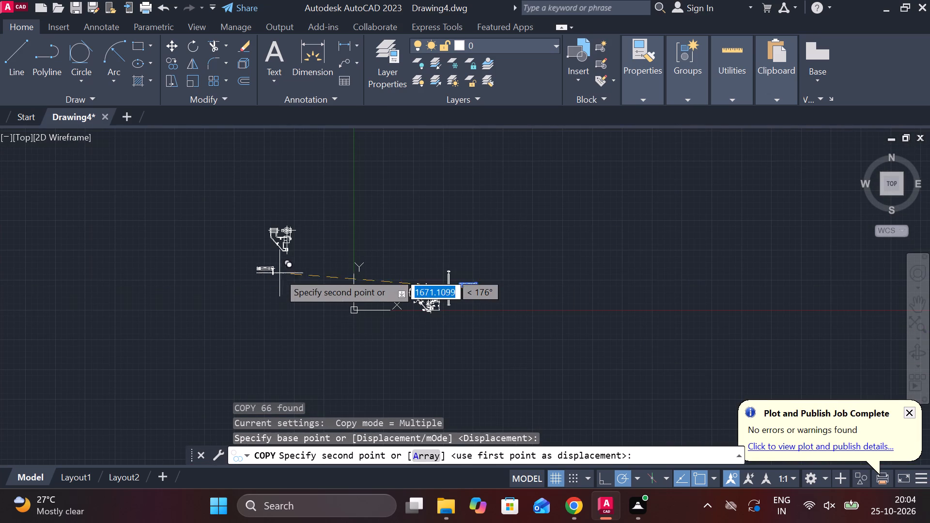
click(268, 271)
key(Escape)
scroll(468, 292, up, 2)
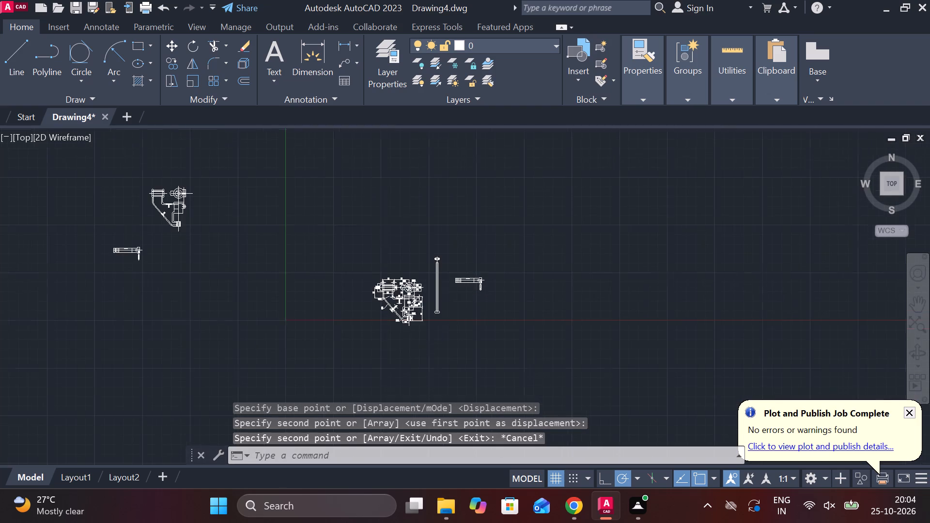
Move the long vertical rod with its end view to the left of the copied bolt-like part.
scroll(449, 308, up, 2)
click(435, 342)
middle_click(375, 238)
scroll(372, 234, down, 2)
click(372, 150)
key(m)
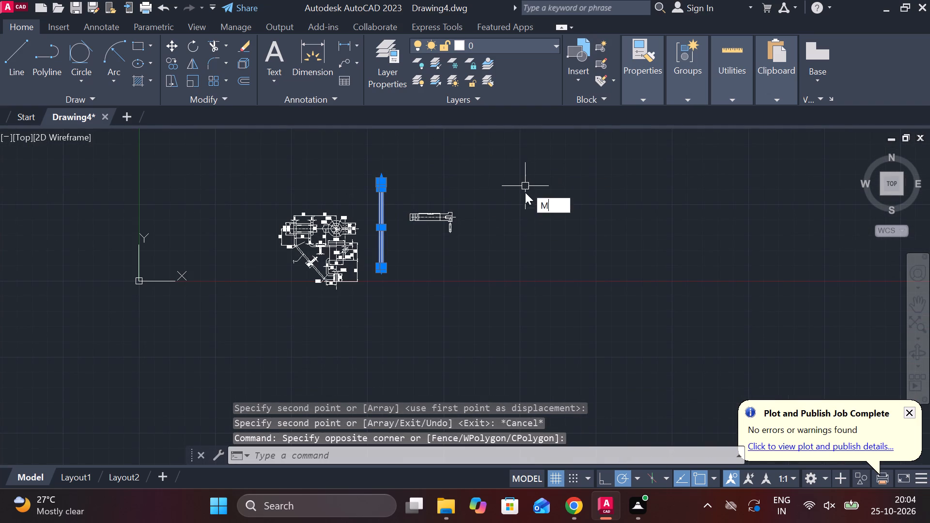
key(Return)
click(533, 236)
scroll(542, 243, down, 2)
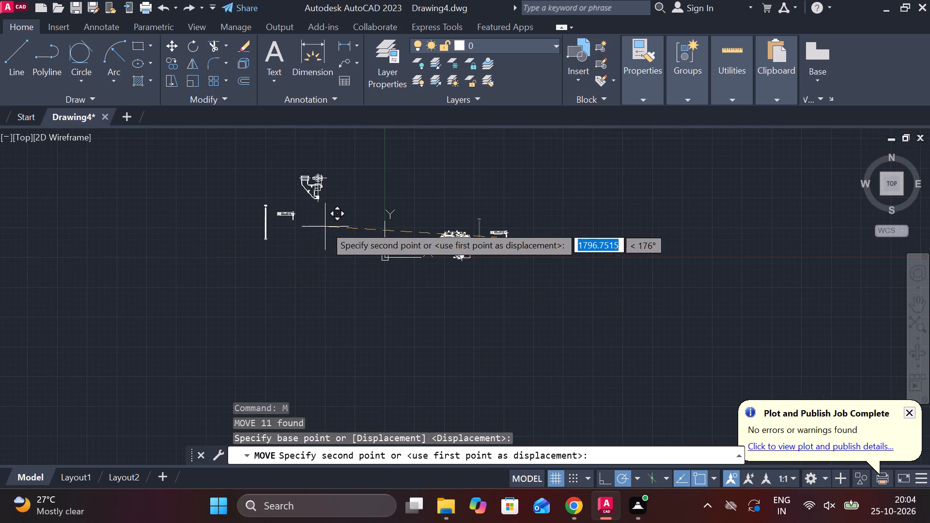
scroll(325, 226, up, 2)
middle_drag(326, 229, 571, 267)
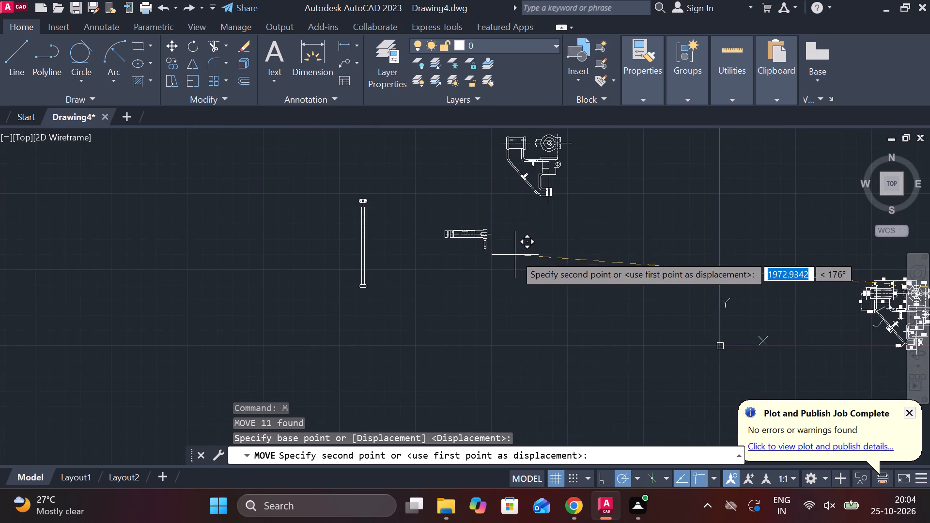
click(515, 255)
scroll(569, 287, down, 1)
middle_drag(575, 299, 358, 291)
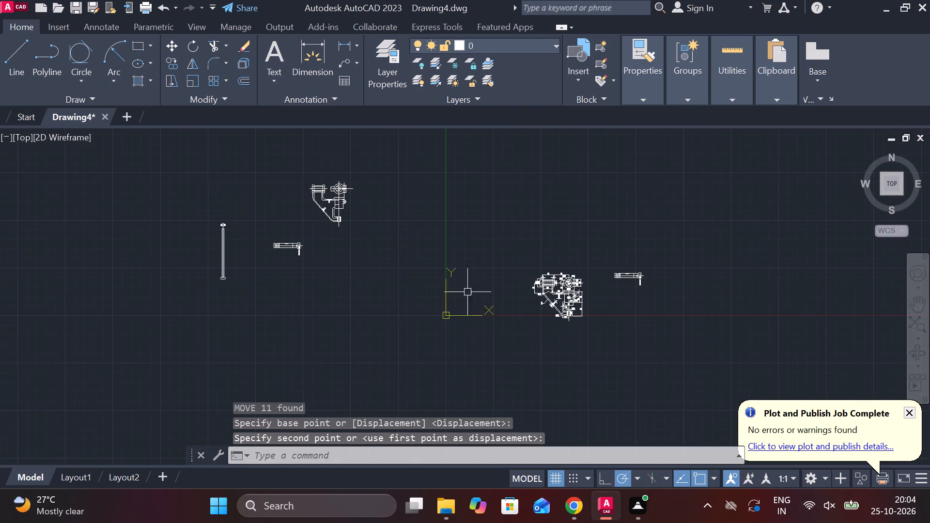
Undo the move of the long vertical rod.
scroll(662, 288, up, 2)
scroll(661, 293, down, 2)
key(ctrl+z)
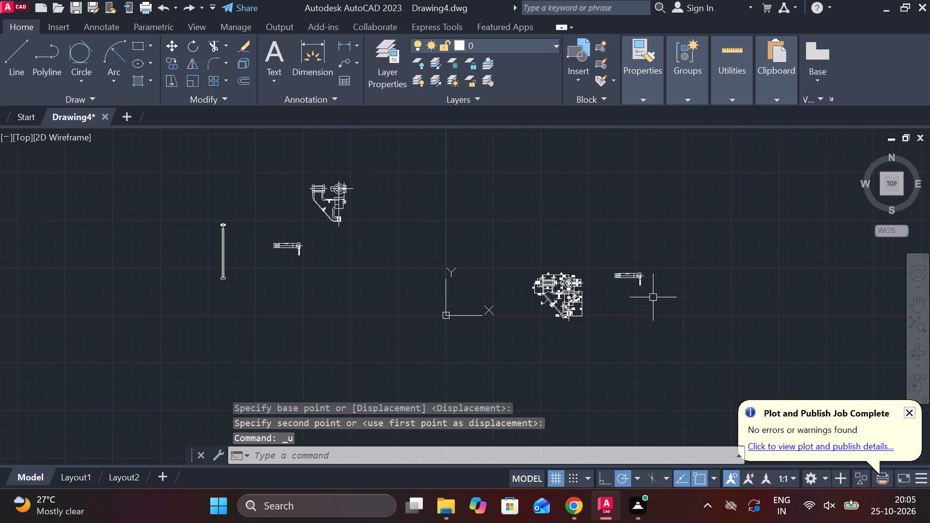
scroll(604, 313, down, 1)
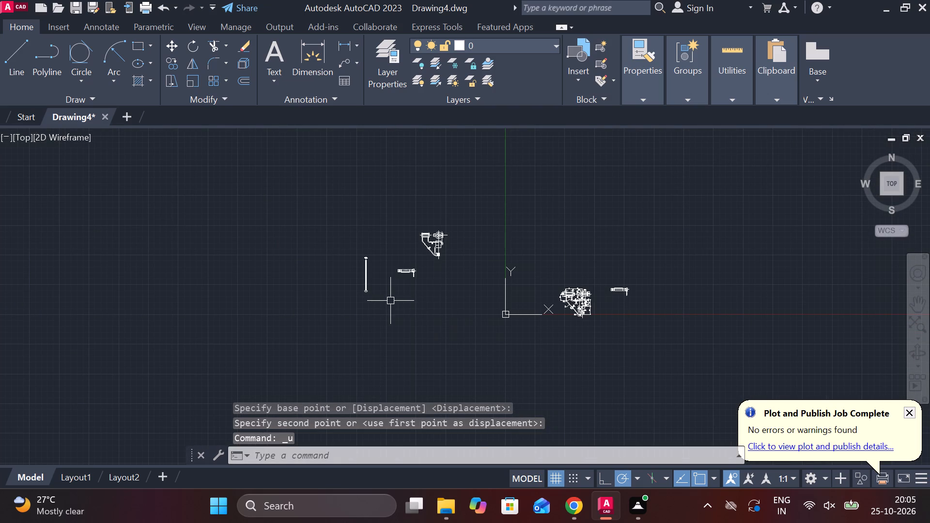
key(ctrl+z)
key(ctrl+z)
Copy the long vertical rod with its end view to the area just below-left of the copied bolt-like part.
click(384, 276)
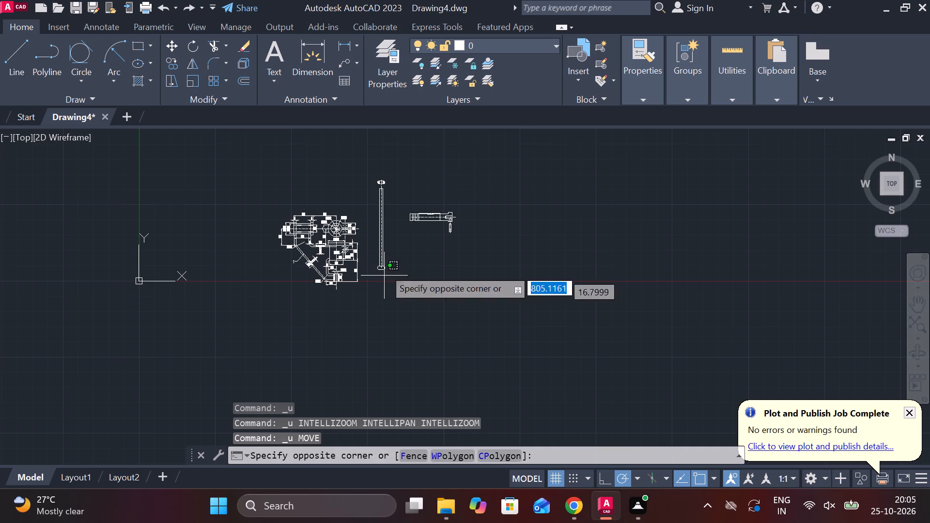
click(374, 166)
text(CO)
key(Return)
click(533, 200)
scroll(570, 210, down, 2)
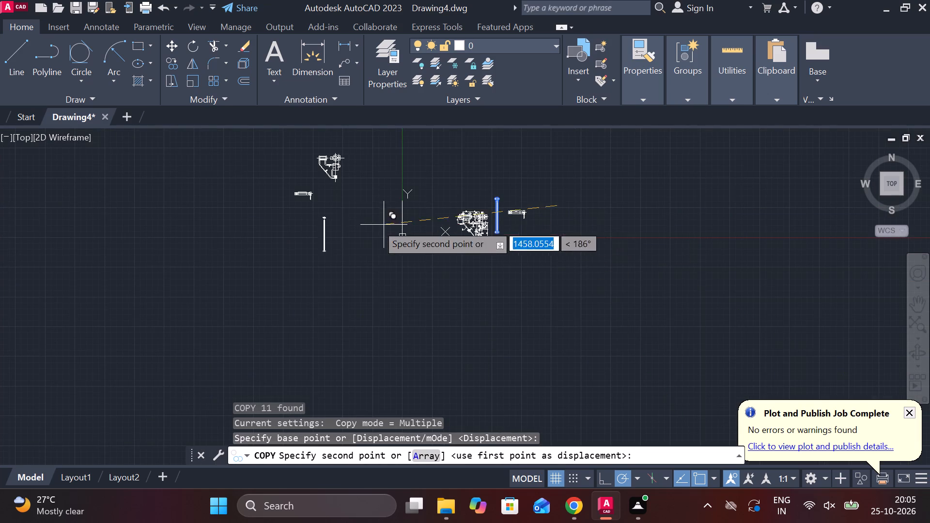
scroll(342, 186, up, 1)
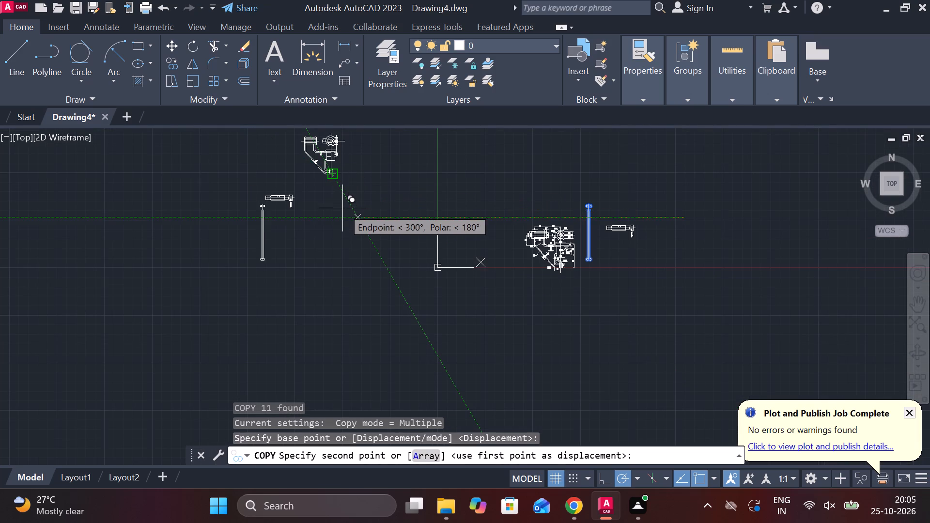
click(340, 215)
key(Escape)
Draw two separate horizontal lines across the original vertical rod beside the dimensioned bracket, both between its edges in the upper half.
scroll(380, 219, down, 2)
scroll(542, 240, up, 2)
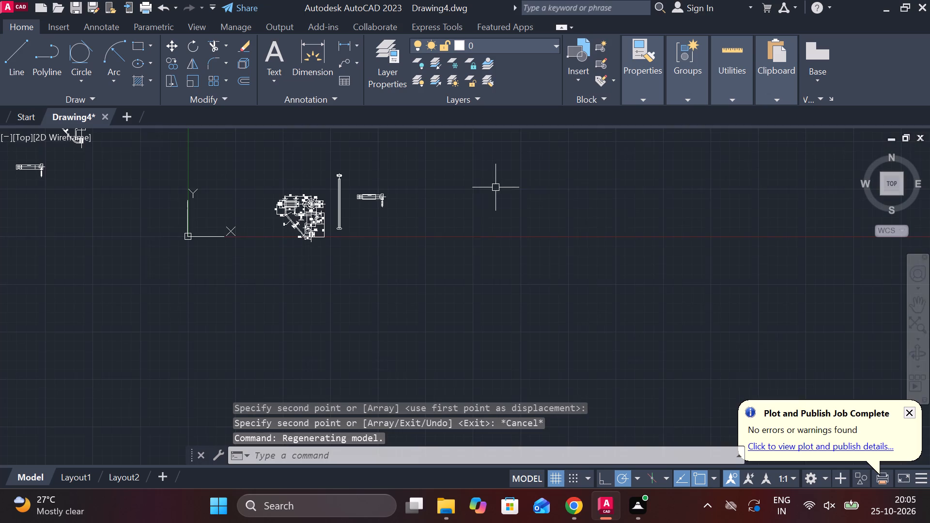
scroll(438, 201, up, 3)
middle_drag(440, 233, 852, 299)
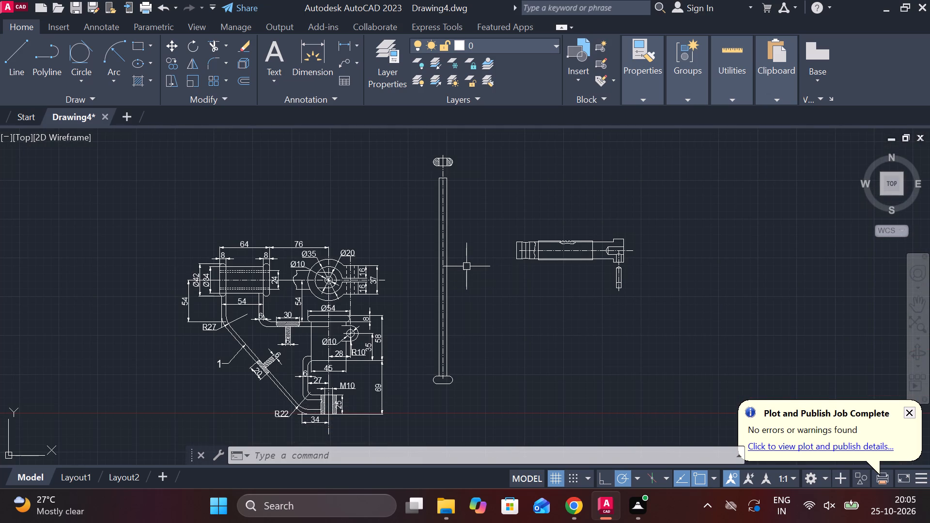
scroll(466, 266, up, 1)
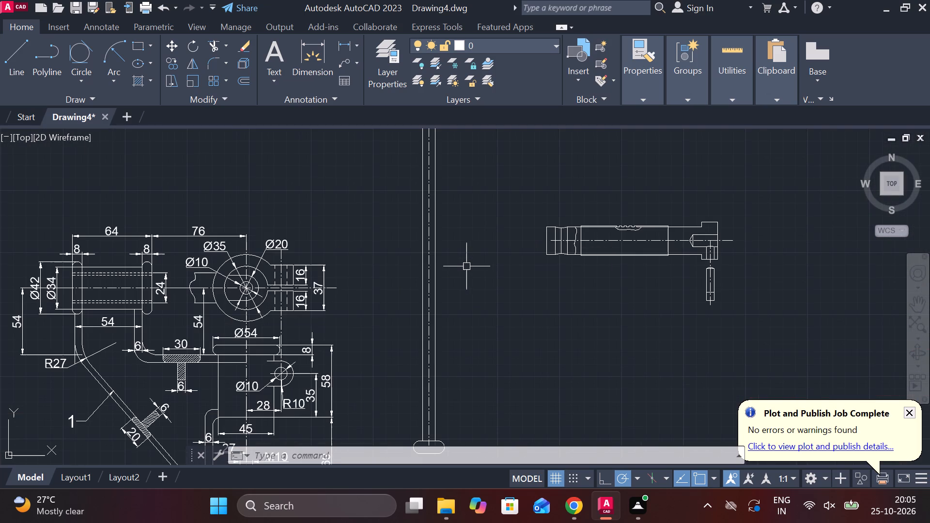
key(l)
key(Return)
scroll(416, 222, down, 1)
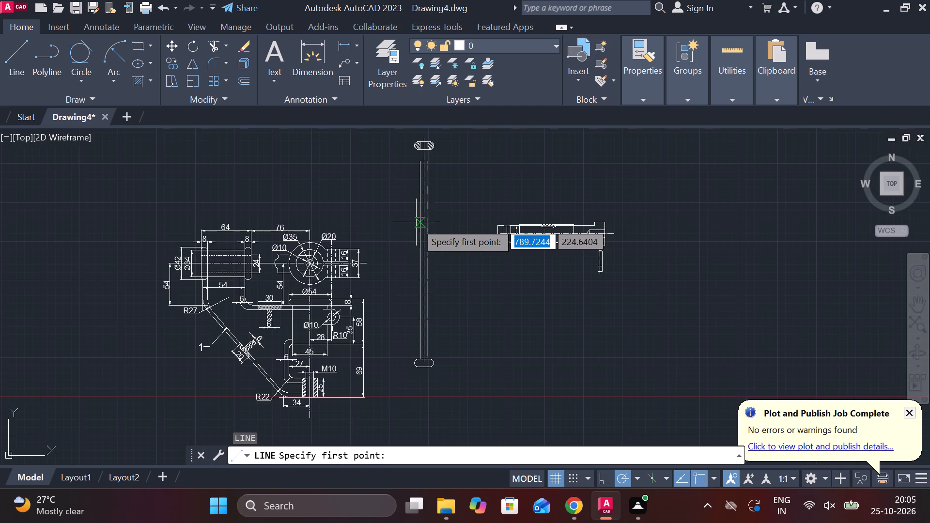
scroll(416, 222, up, 2)
click(416, 201)
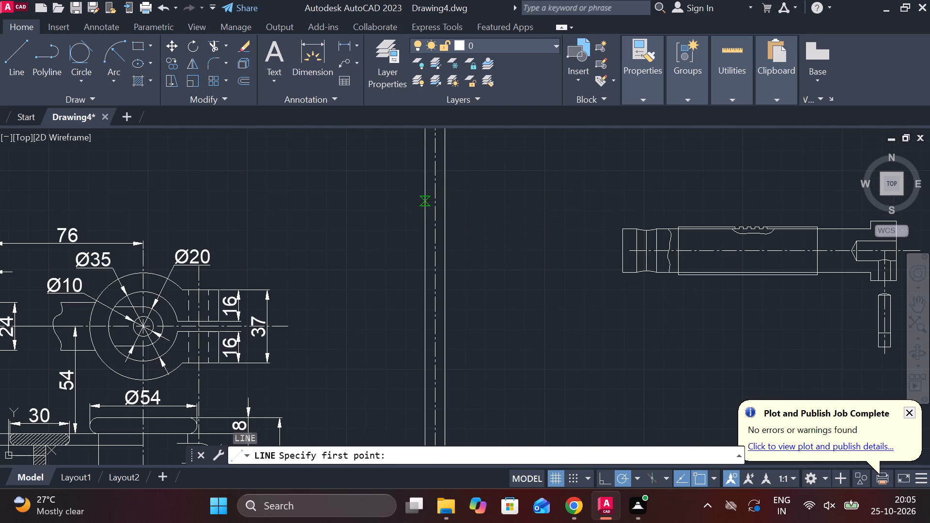
click(450, 201)
key(Escape)
key(space)
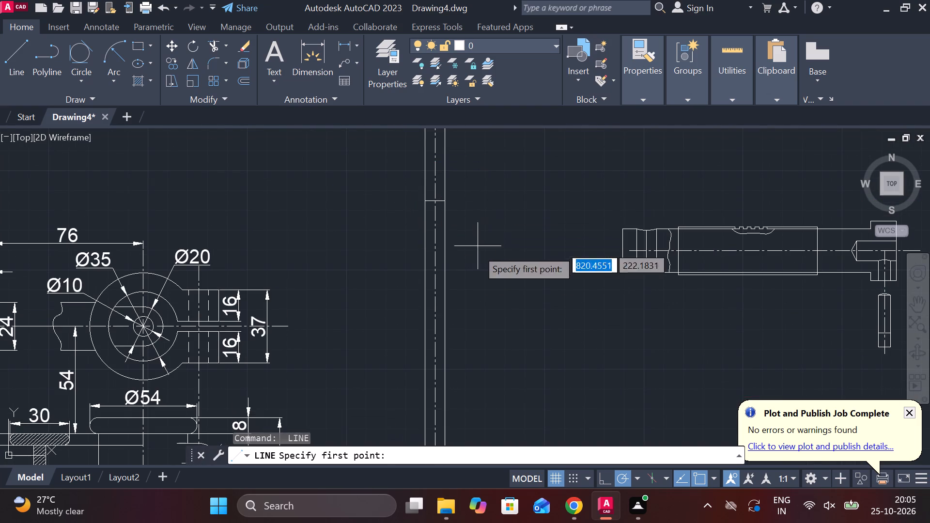
click(420, 289)
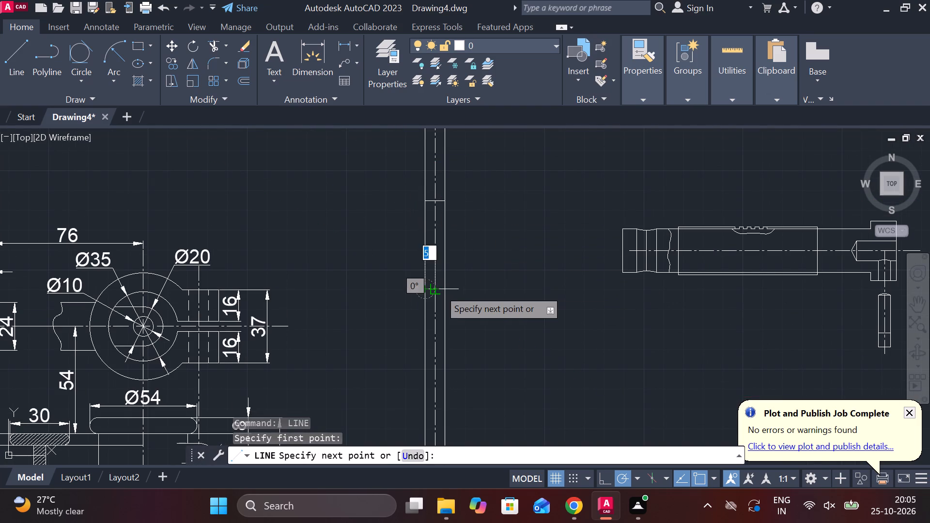
click(449, 289)
key(Escape)
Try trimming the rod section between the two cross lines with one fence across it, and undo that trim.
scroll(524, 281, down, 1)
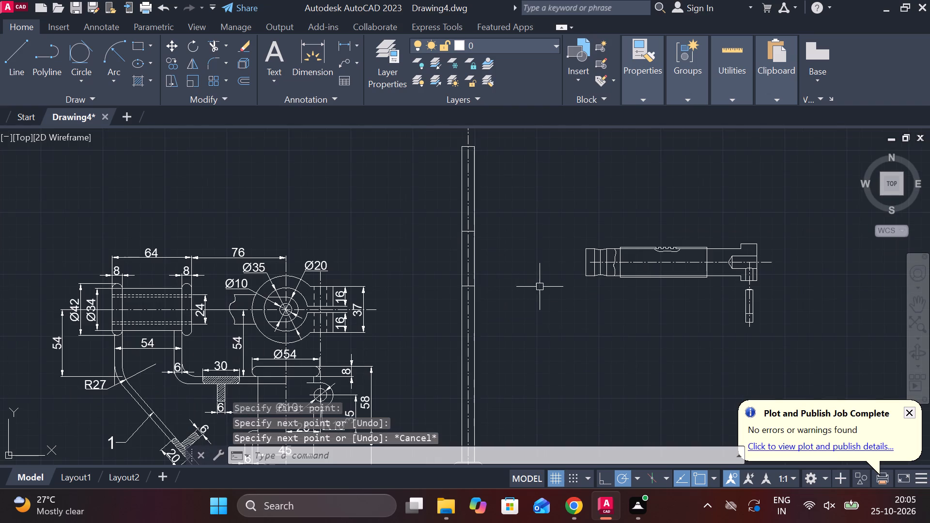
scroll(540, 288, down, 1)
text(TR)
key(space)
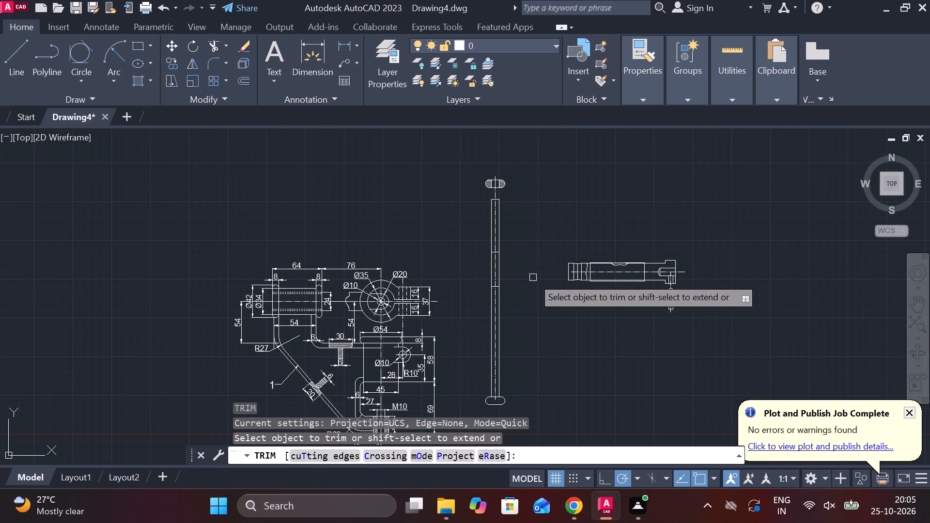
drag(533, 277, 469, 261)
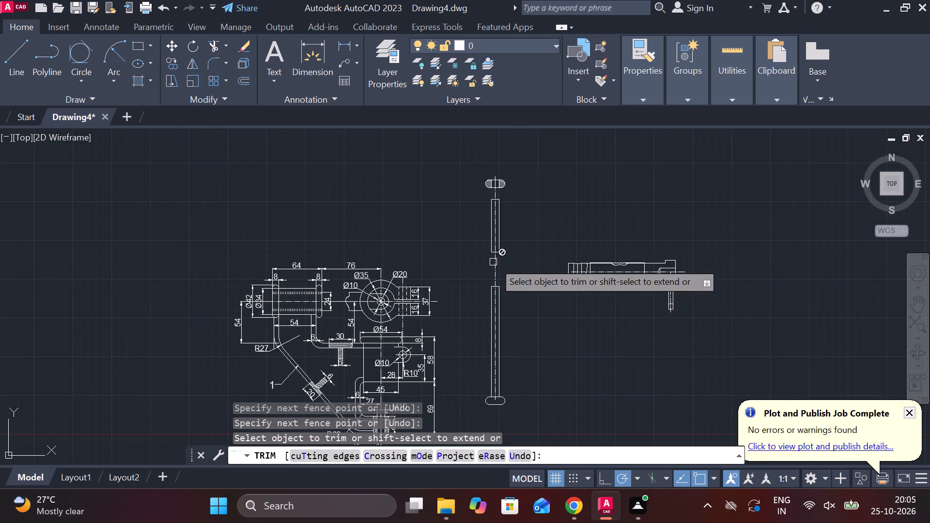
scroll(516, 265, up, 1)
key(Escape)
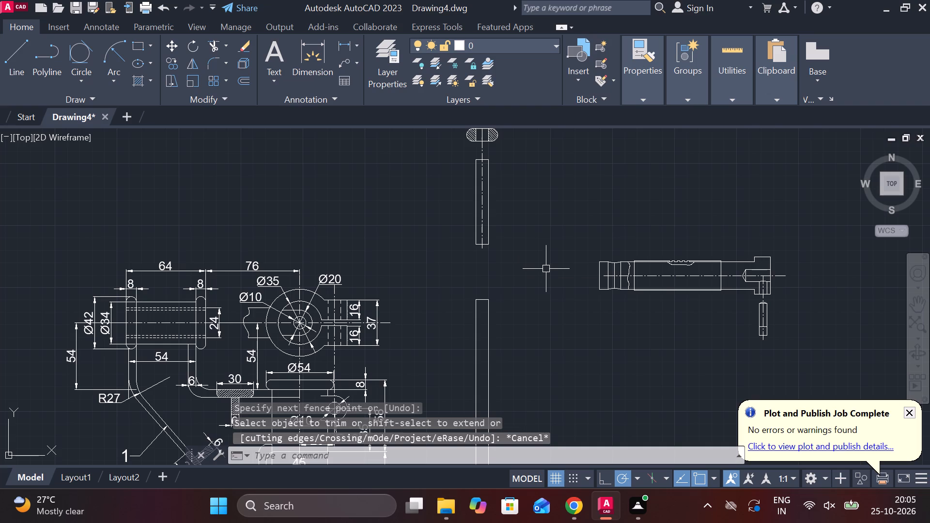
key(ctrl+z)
Trim the rod's side edges and centreline between the two cross lines, leaving an open gap in the rod.
scroll(527, 275, up, 2)
key(Escape)
text(TR)
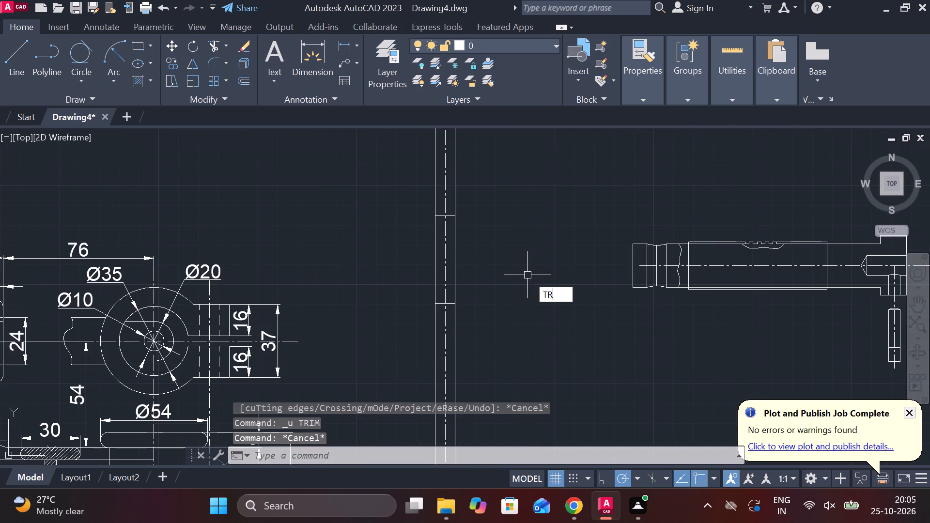
key(space)
click(445, 265)
drag(473, 261, 421, 244)
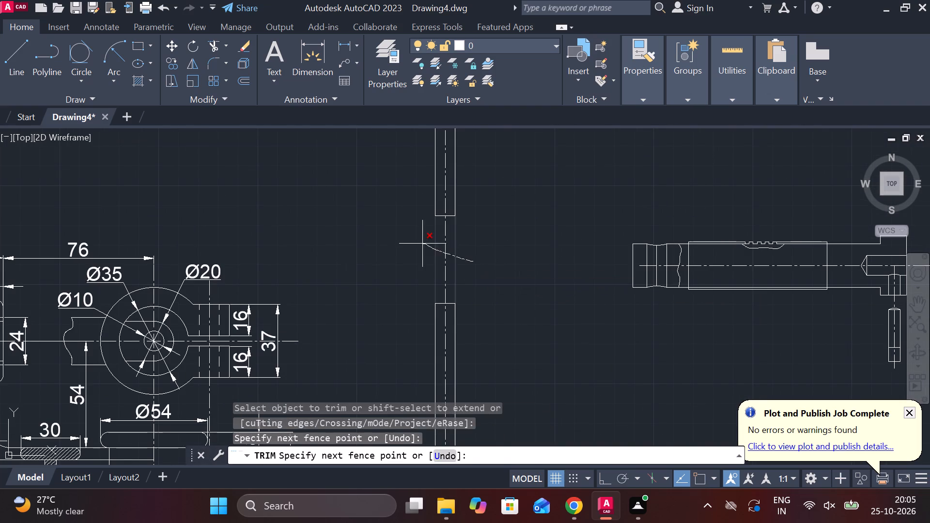
drag(421, 244, 420, 244)
key(Escape)
key(Escape)
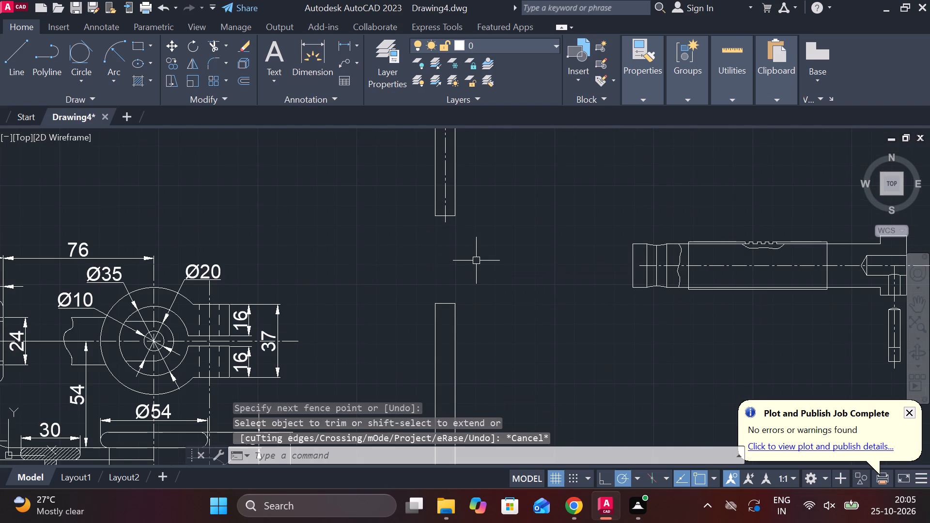
Erase the remaining centreline in the upper rod piece.
click(449, 185)
key(w)
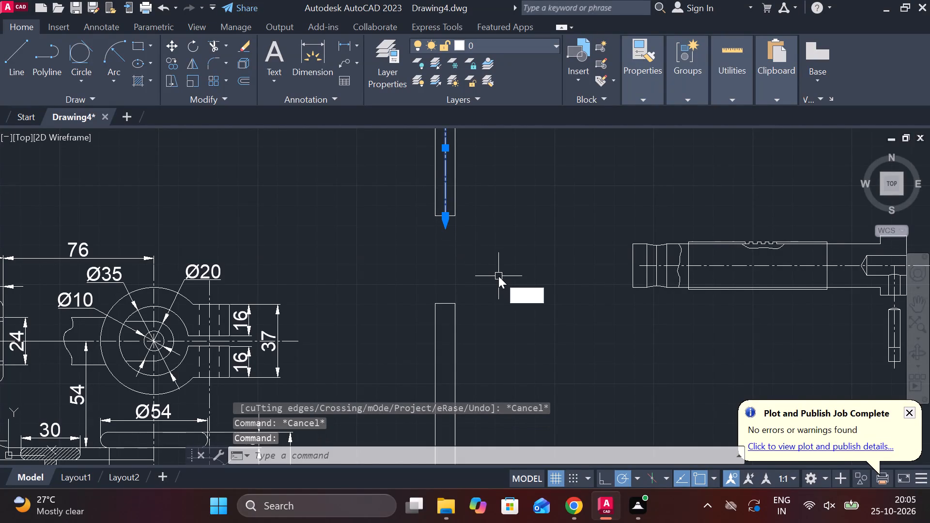
key(BackSpace)
text(E)
key(space)
Add a centreline between the side edges of the upper rod piece and another in the lower rod piece.
scroll(489, 271, down, 2)
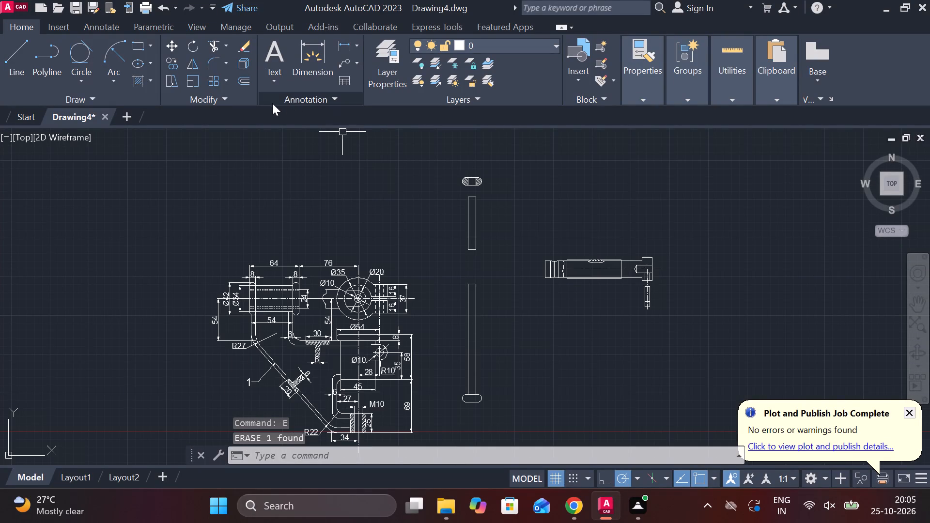
key(Escape)
text(CEN)
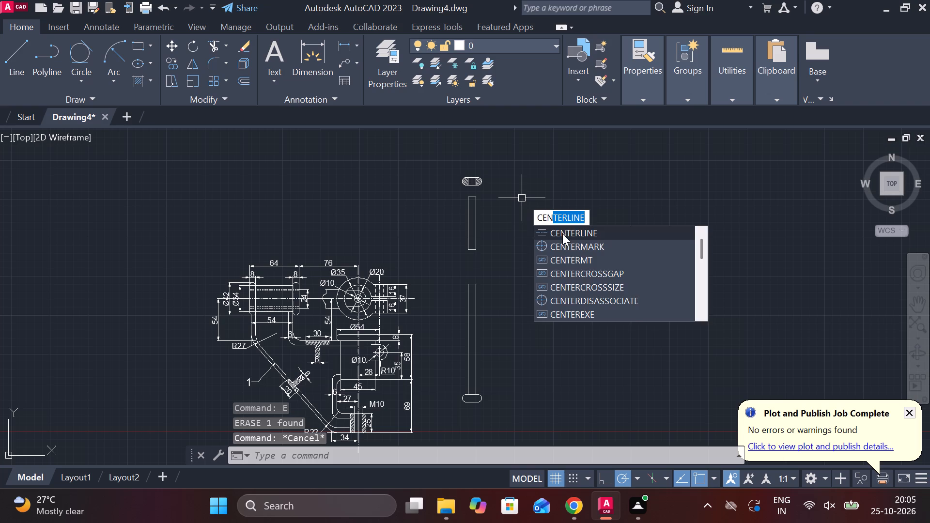
click(562, 233)
click(465, 211)
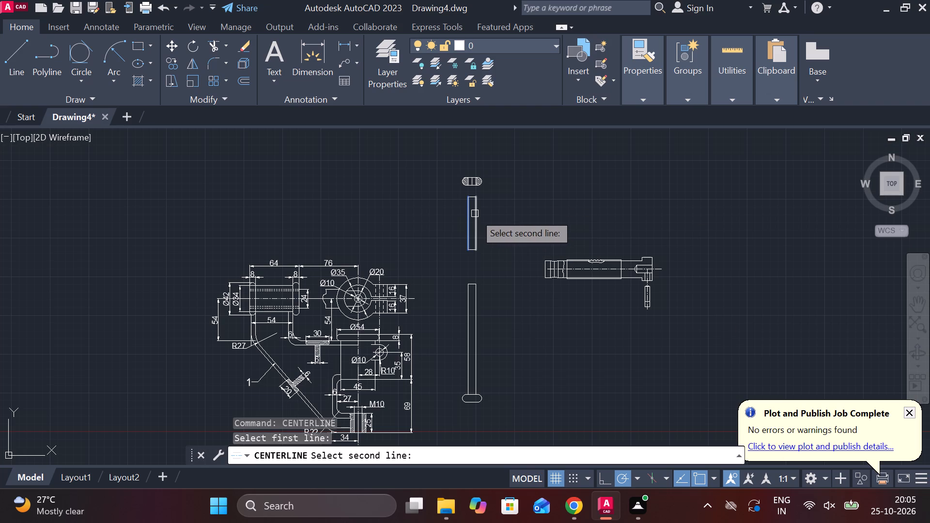
click(475, 214)
key(space)
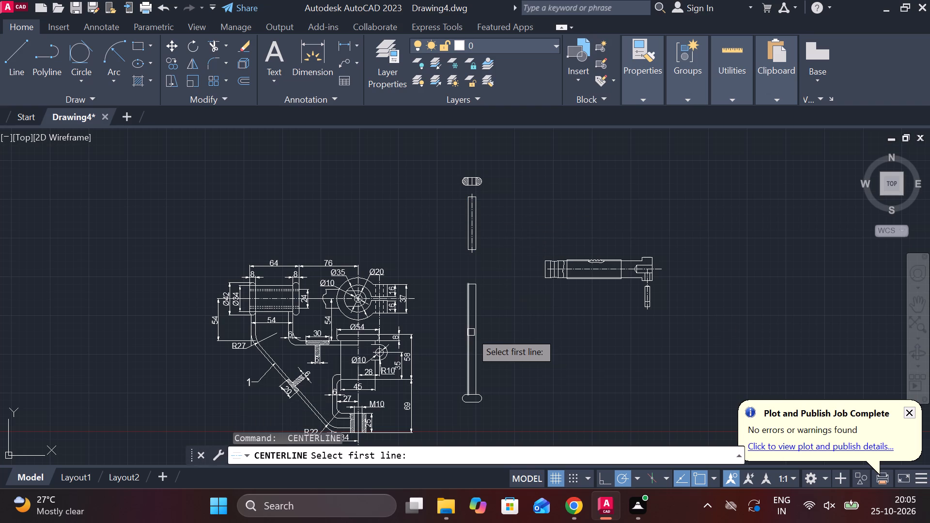
click(471, 332)
click(474, 327)
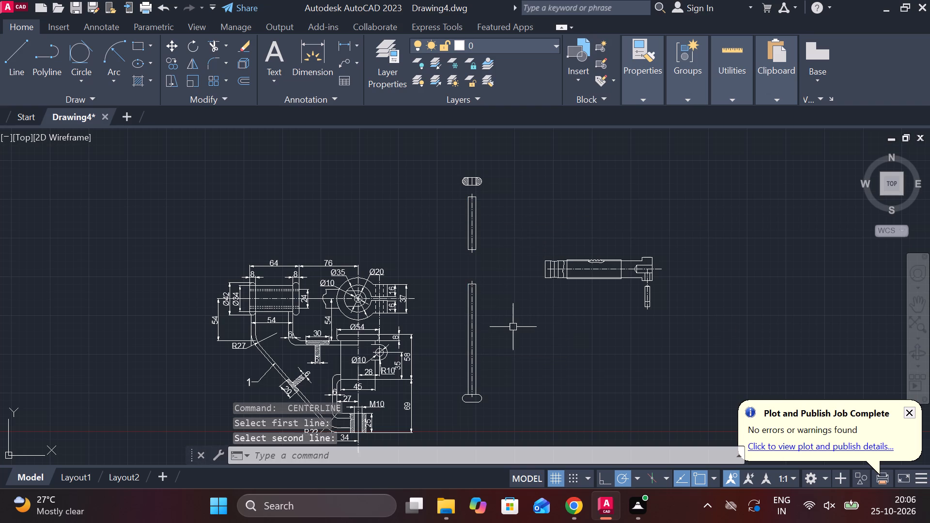
scroll(517, 292, up, 1)
key(Escape)
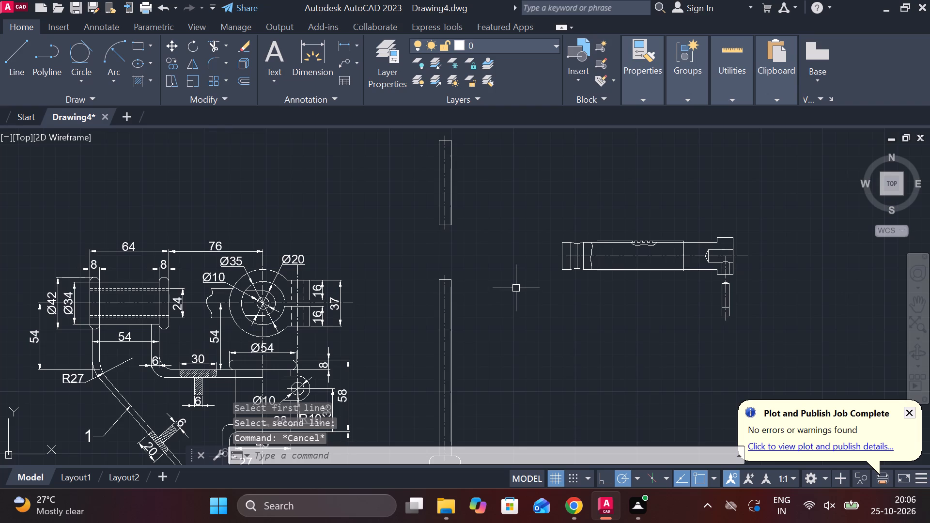
Stretch the lower end of the upper rod piece's centreline across the gap to the top of the lower centreline.
scroll(440, 224, up, 2)
click(452, 233)
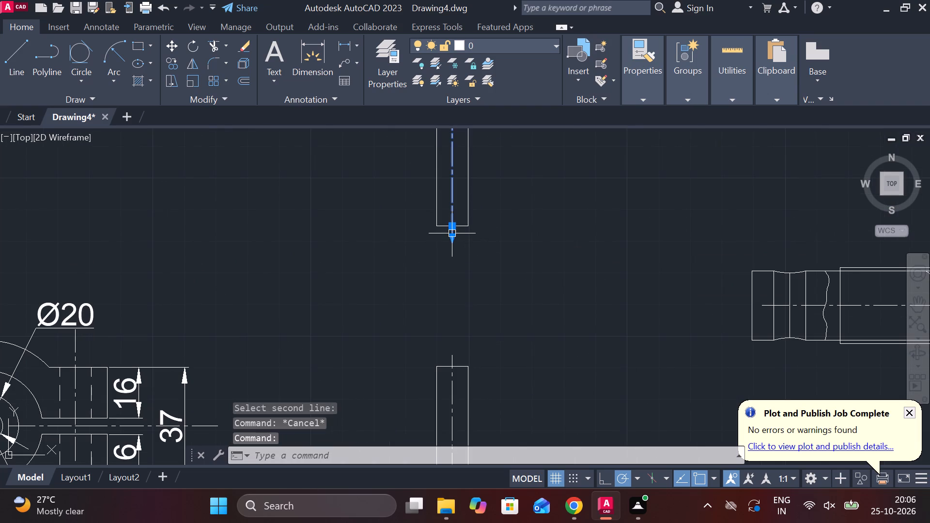
click(454, 240)
click(451, 357)
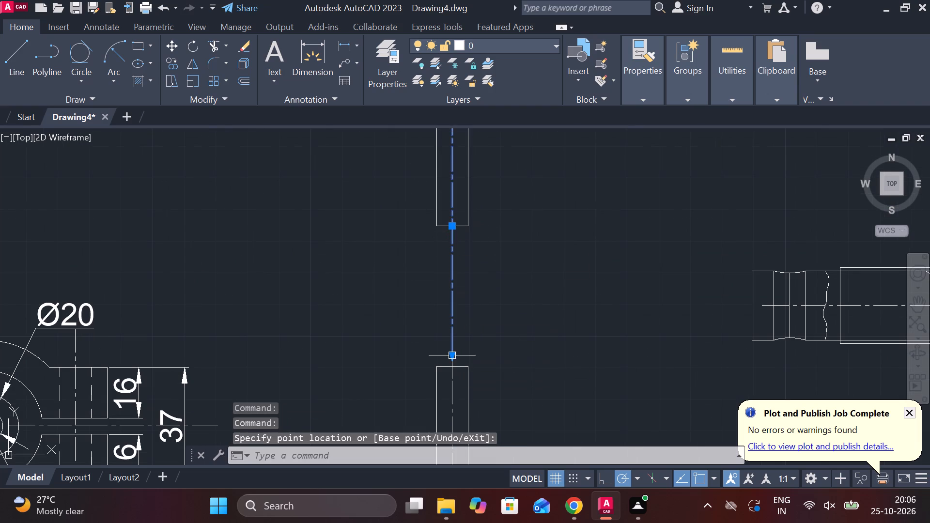
key(Escape)
Move the original bolt-like part with its pin into the rod gap, placing its upper neck-curve midpoint on the rod's centreline.
scroll(546, 341, down, 1)
middle_drag(523, 341, 450, 328)
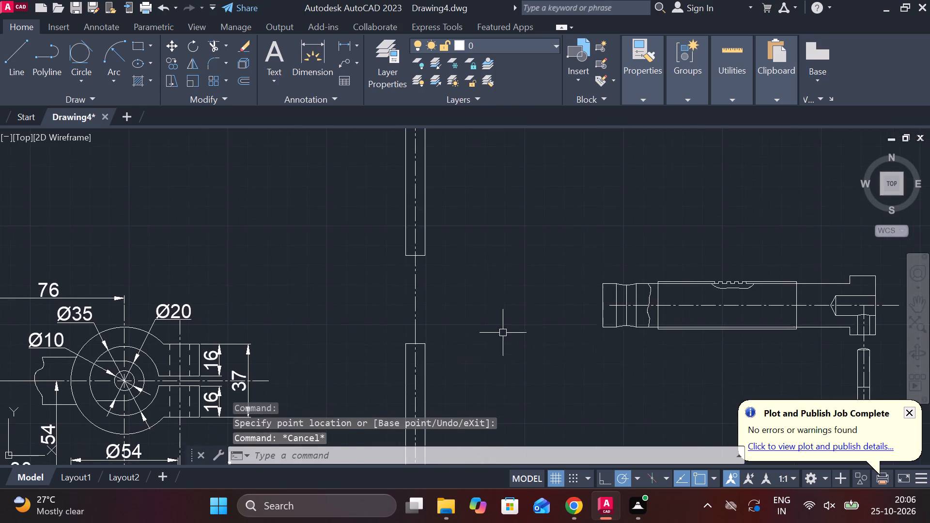
scroll(515, 335, down, 1)
click(520, 292)
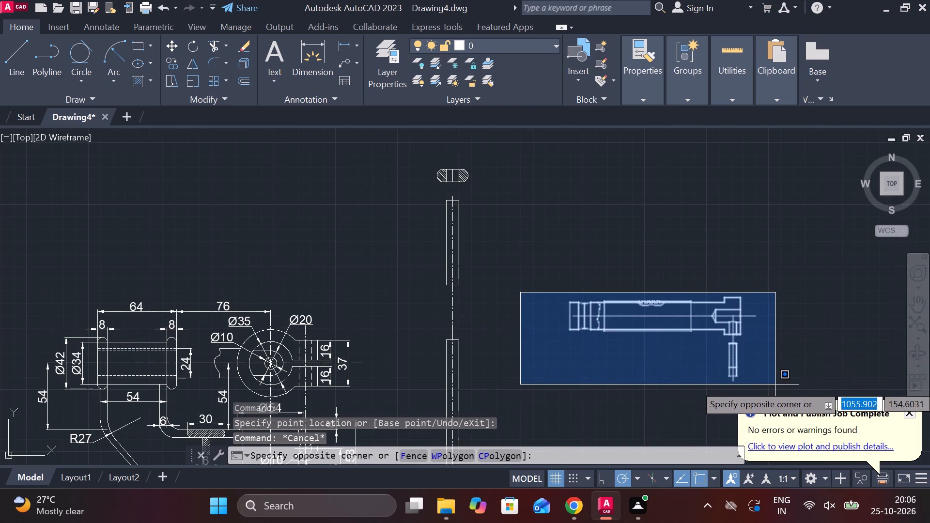
click(775, 385)
scroll(587, 293, up, 3)
key(m)
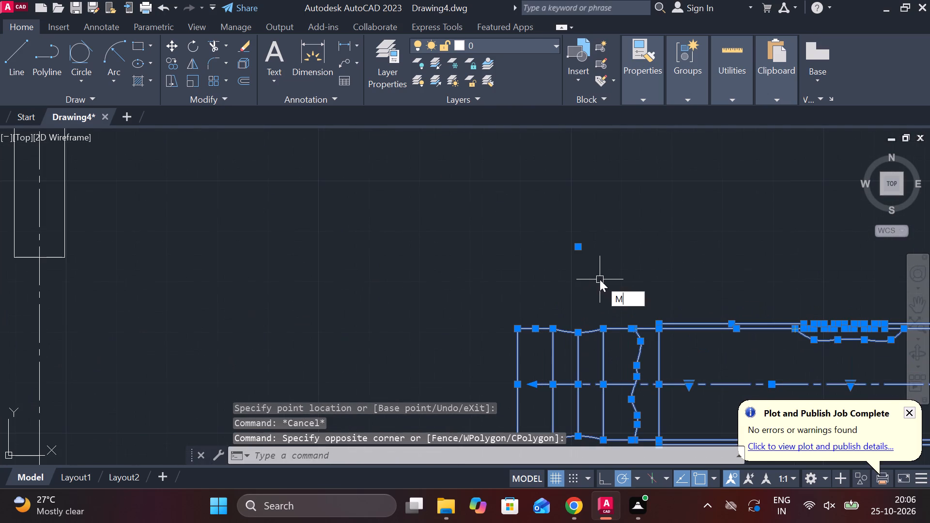
key(Return)
click(580, 329)
scroll(580, 329, down, 2)
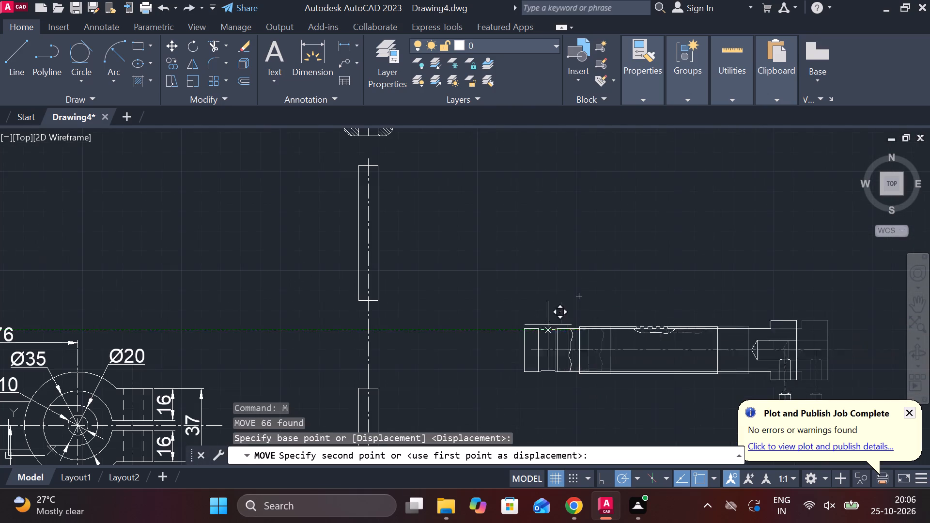
scroll(377, 322, up, 1)
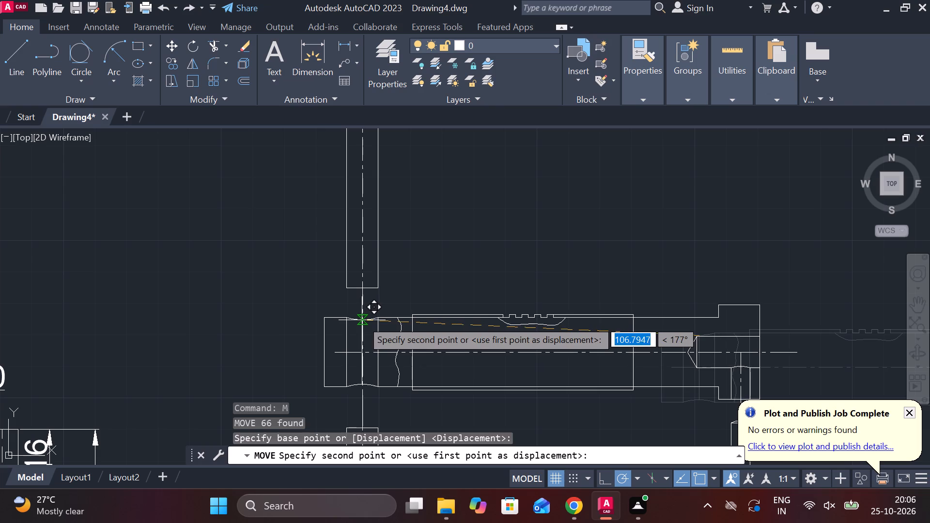
click(362, 320)
Erase the upper rod piece's centreline and the vertical line joining the midpoints of the bolt-like part's neck curves.
scroll(418, 322, down, 1)
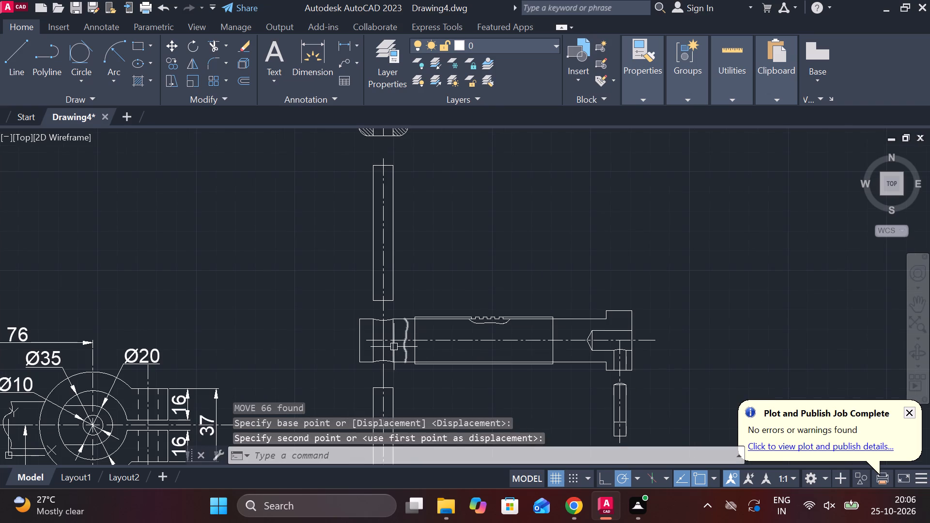
click(386, 335)
scroll(381, 354, up, 2)
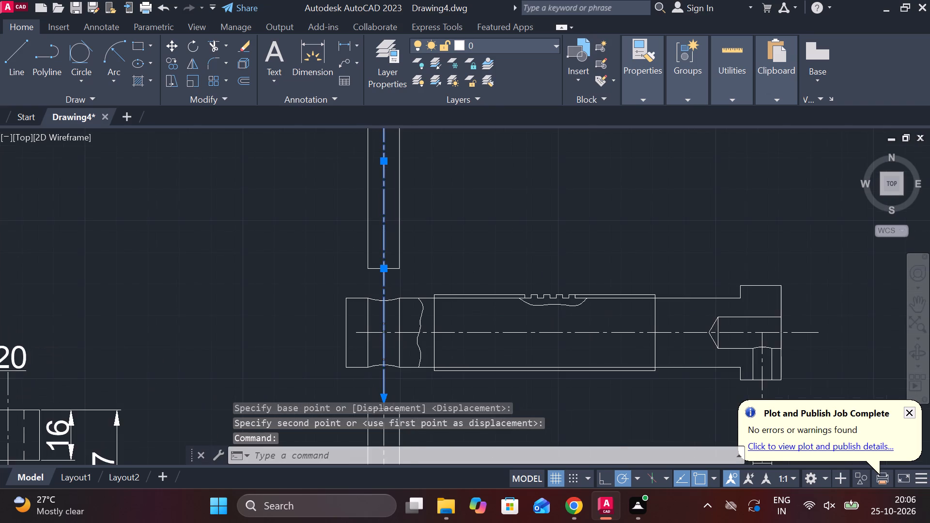
key(Escape)
click(386, 310)
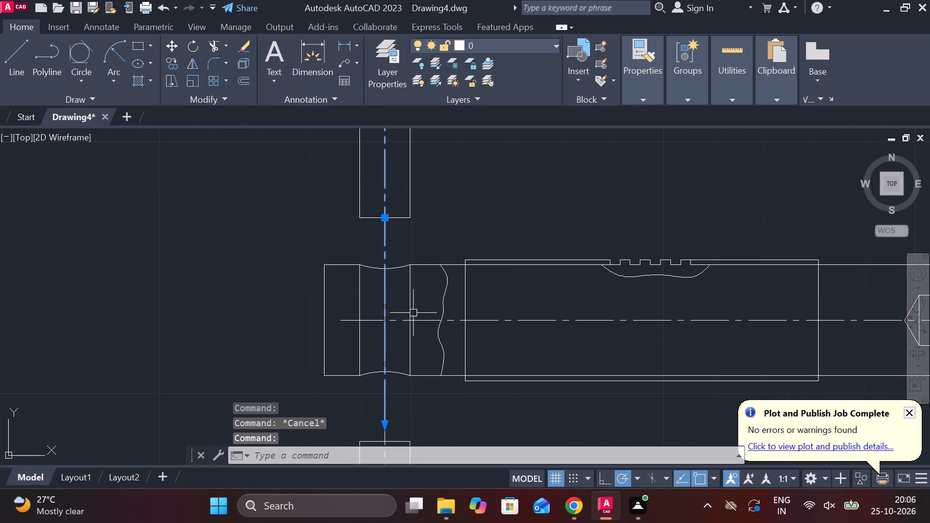
text(E)
key(space)
click(387, 297)
text(E)
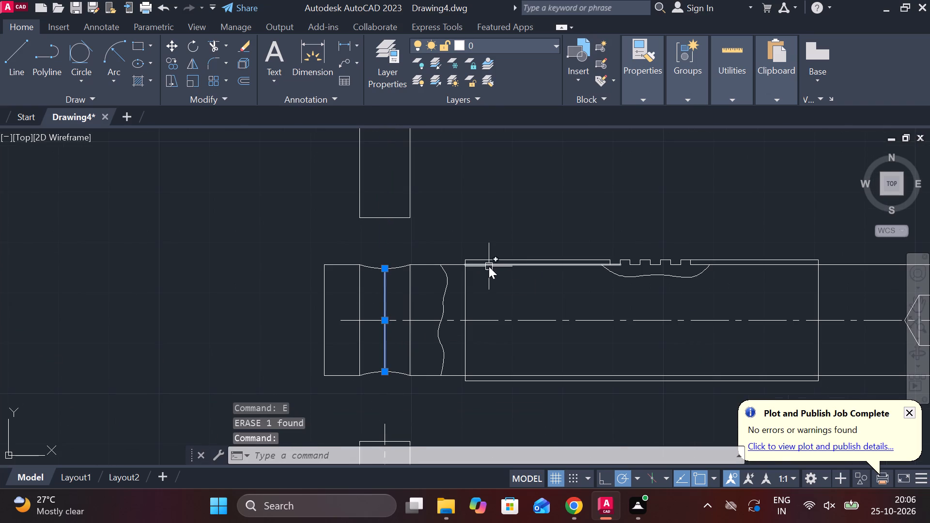
key(space)
Stretch the top of the lower rod piece's centreline up through the bolt neck and upper rod piece to the hatched end section.
scroll(489, 266, down, 1)
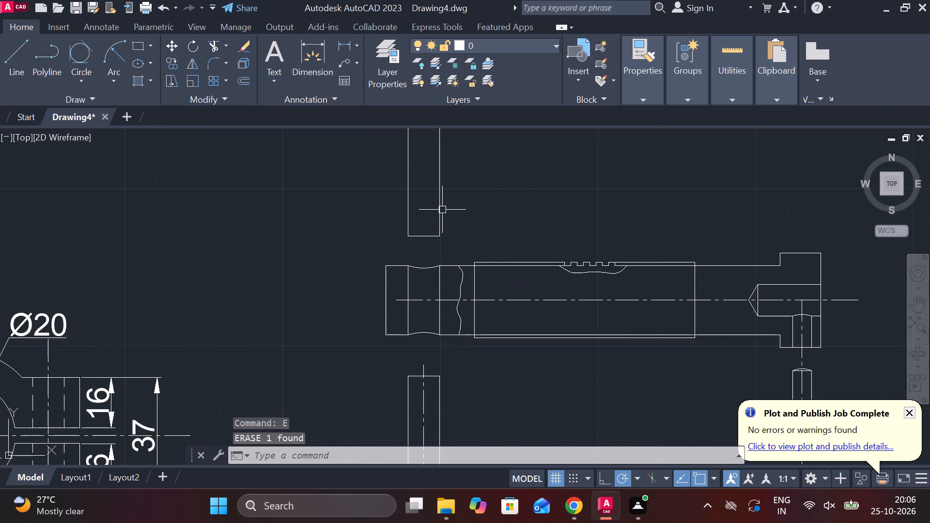
scroll(510, 192, down, 1)
key(Escape)
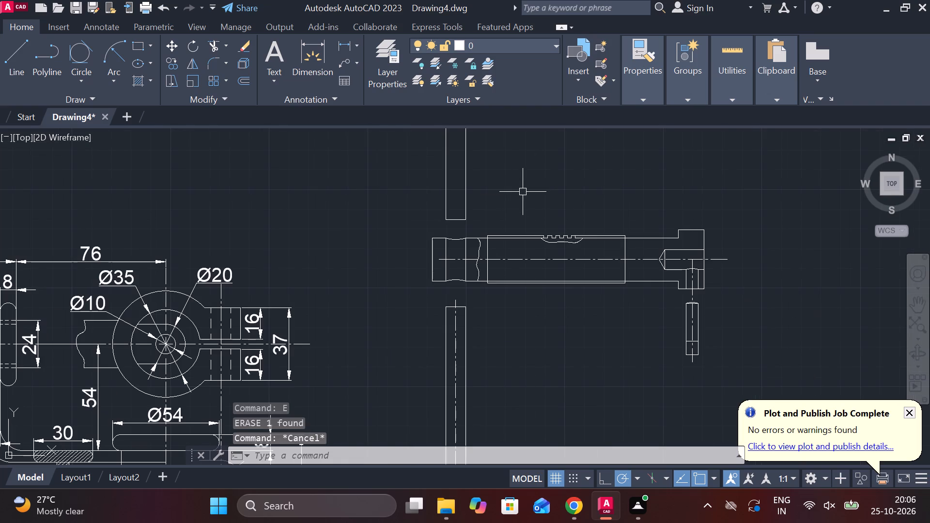
text(CE)
key(Escape)
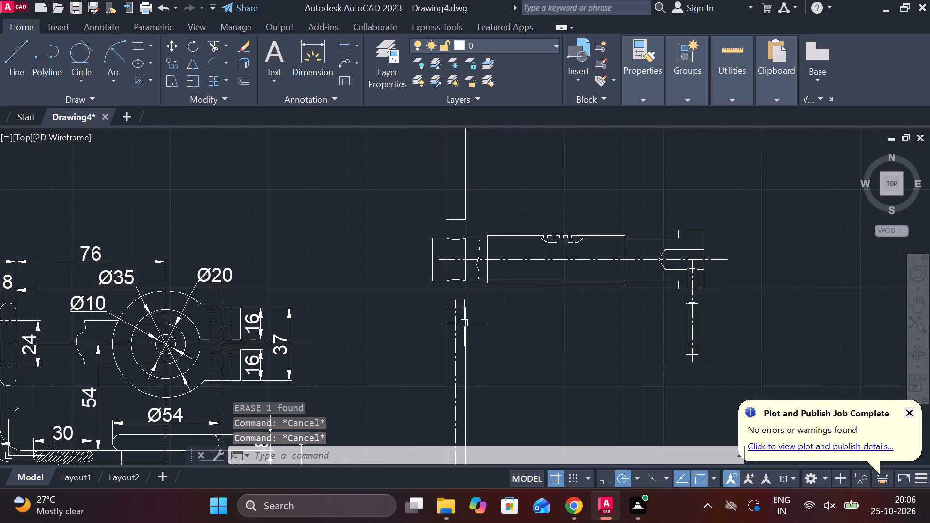
click(455, 342)
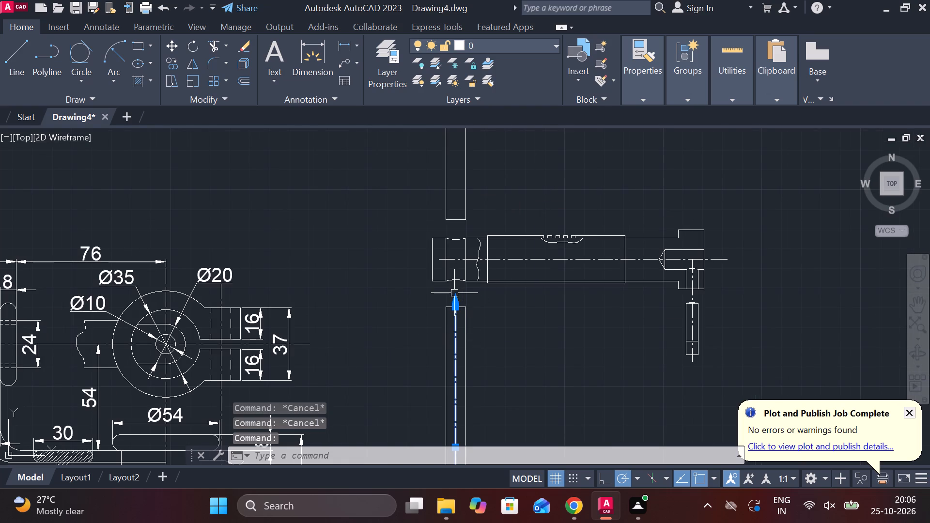
click(453, 297)
scroll(449, 208, down, 2)
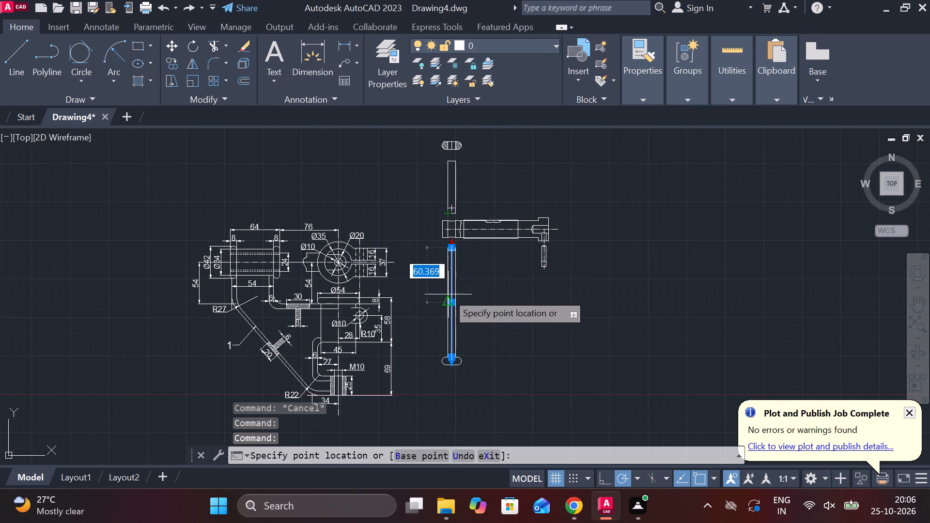
scroll(456, 159, up, 2)
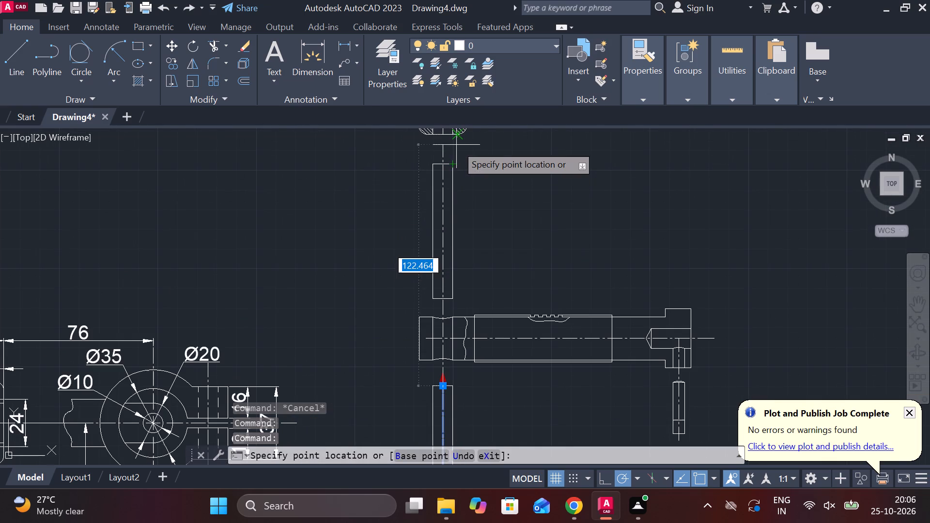
click(456, 145)
key(Escape)
Erase the hatched end section's short centreline and extend the long rod centreline past the section's top.
middle_drag(498, 160, 485, 231)
click(430, 189)
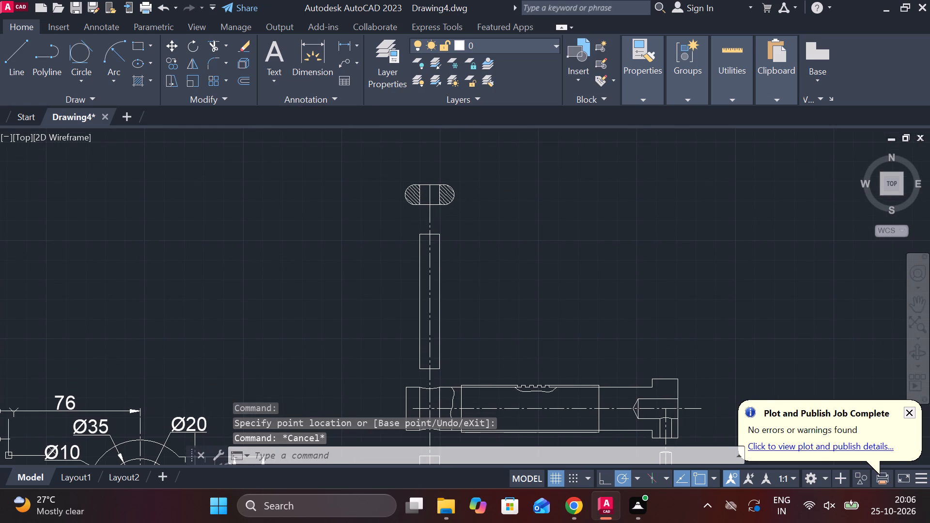
text(E)
key(space)
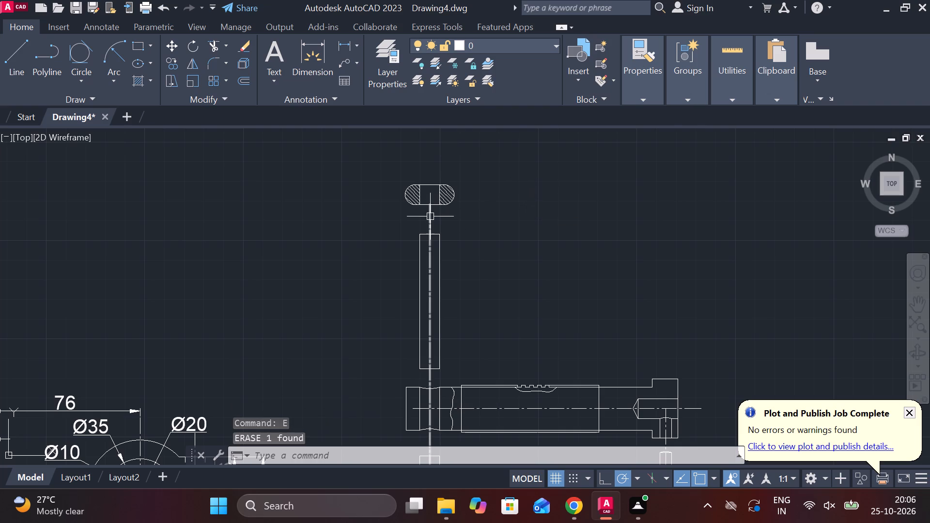
click(430, 216)
click(430, 207)
click(431, 155)
key(Escape)
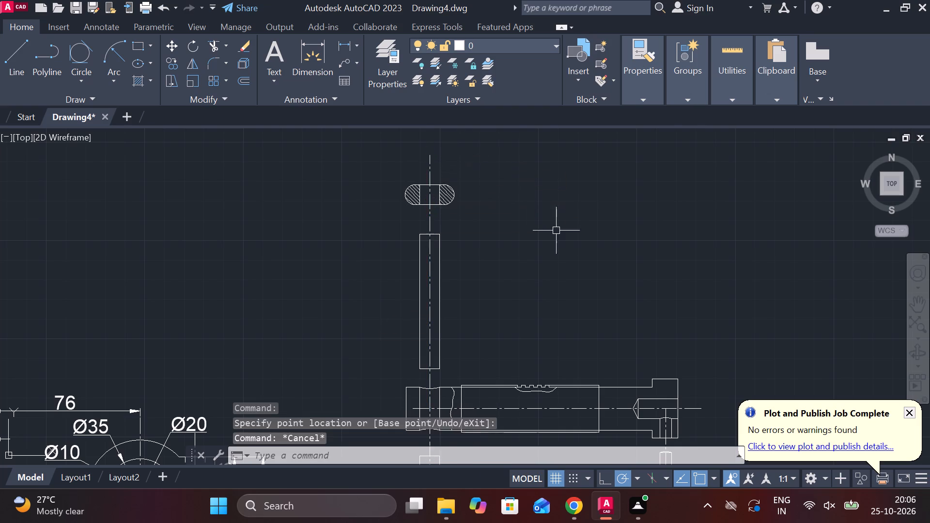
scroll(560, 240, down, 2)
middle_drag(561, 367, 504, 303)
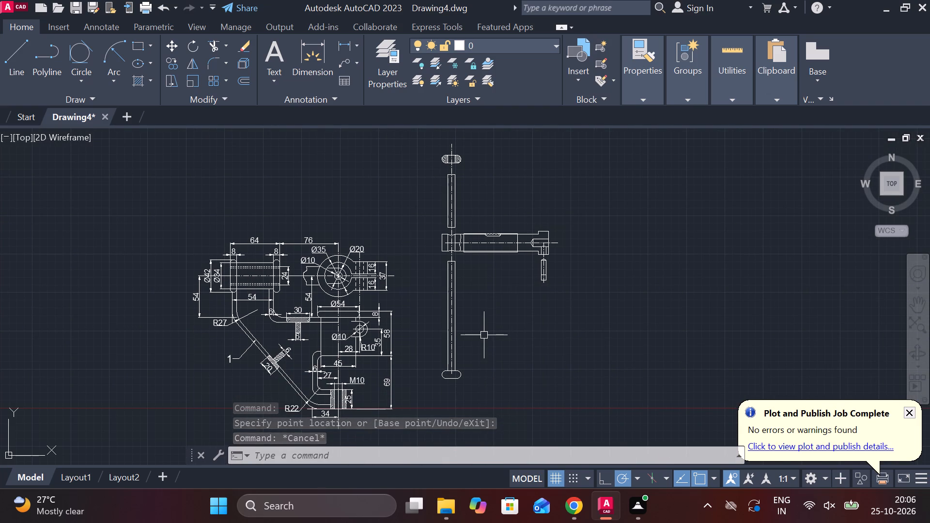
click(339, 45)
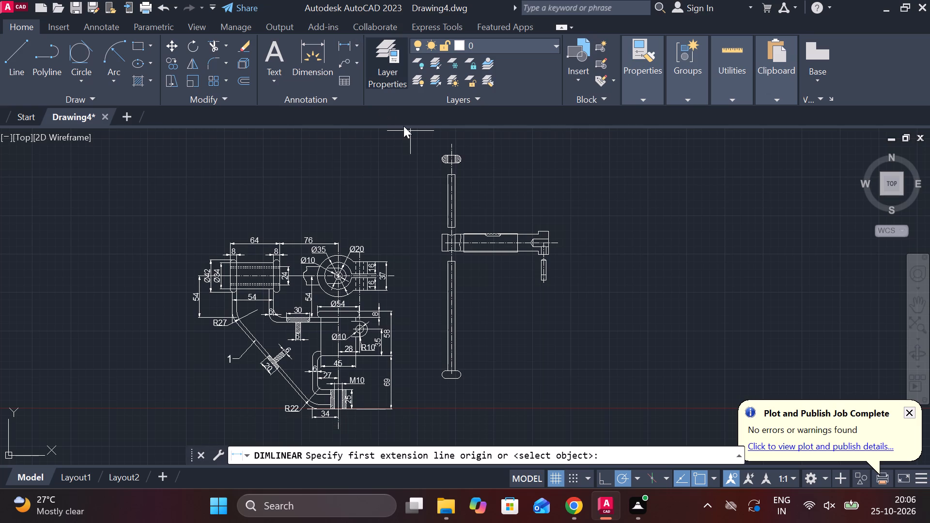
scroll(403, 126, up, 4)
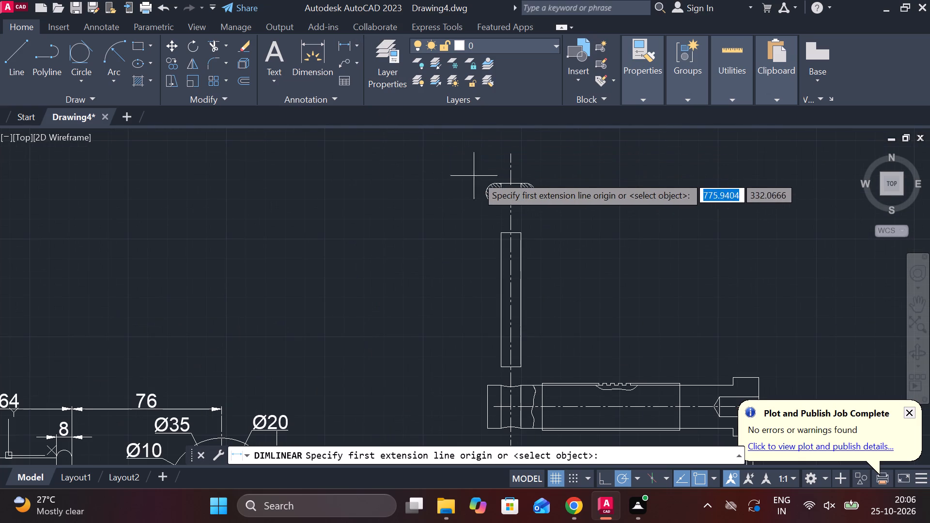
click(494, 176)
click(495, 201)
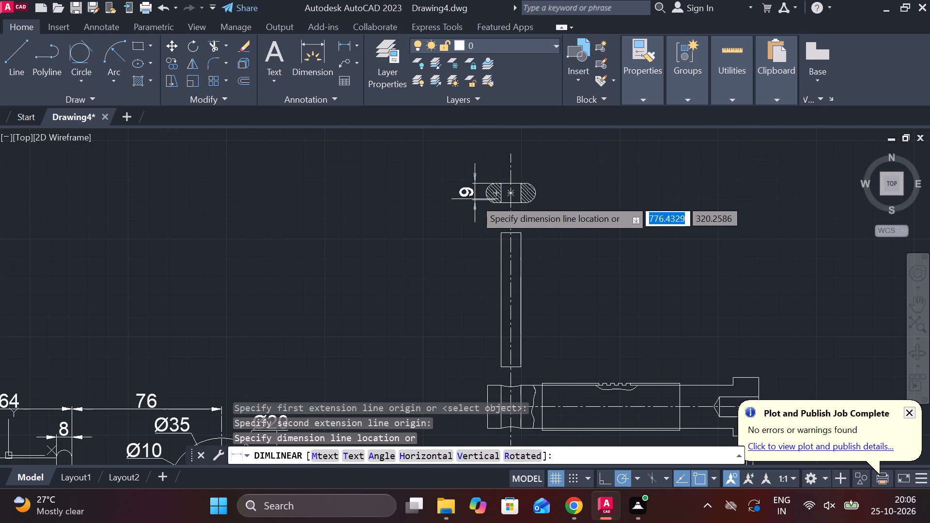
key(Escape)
Add a vertical linear dimension for the thickness of the hatched end section, placed to its left.
scroll(482, 199, up, 2)
key(space)
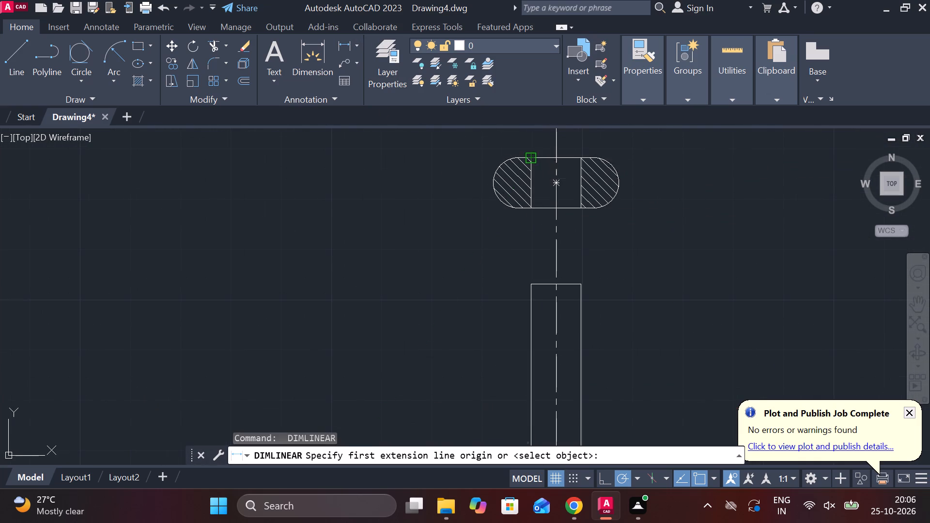
click(538, 149)
click(529, 208)
click(465, 198)
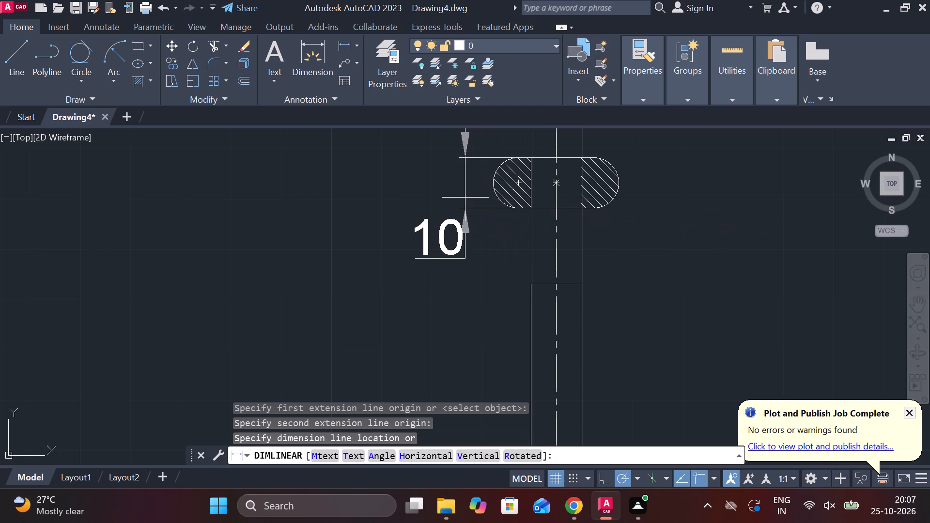
Add a horizontal linear dimension across the hatched end section's rounded ends, placed above it.
middle_drag(578, 210, 499, 229)
key(space)
click(409, 201)
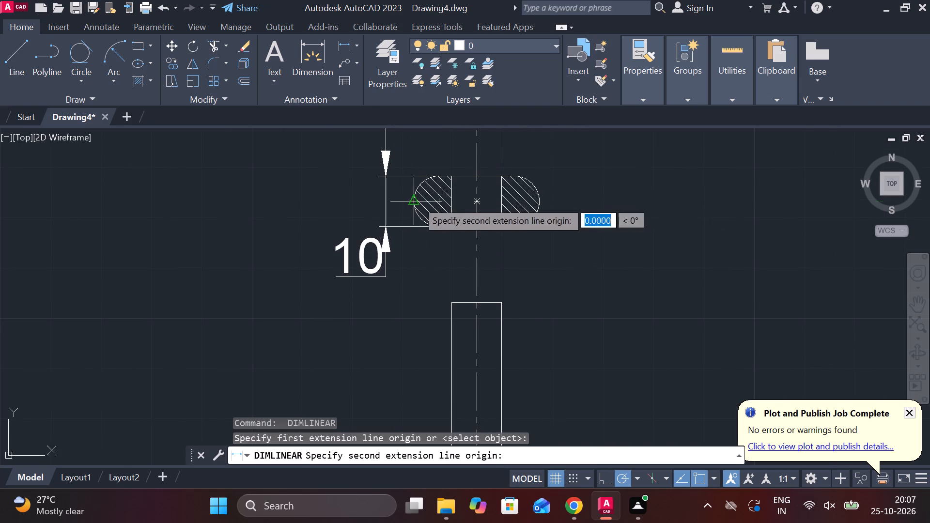
click(547, 201)
middle_drag(533, 158, 530, 170)
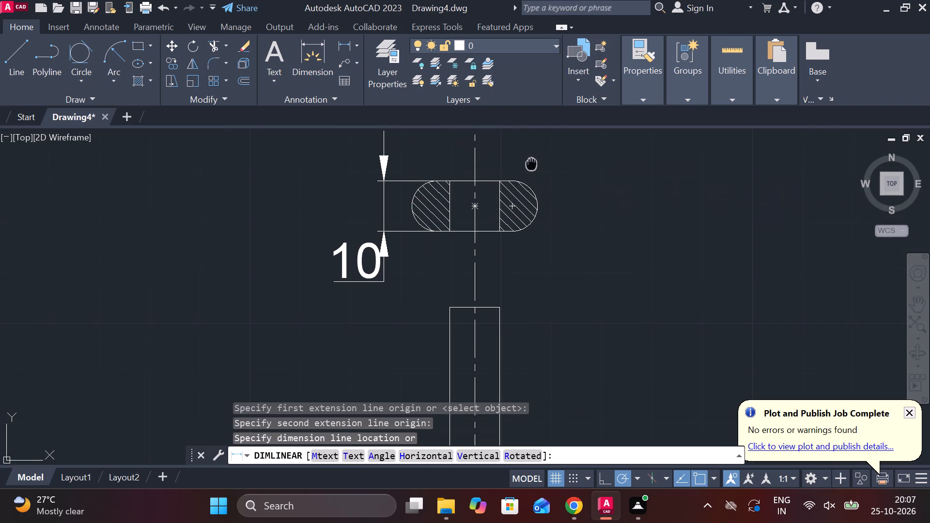
middle_drag(530, 170, 507, 228)
click(506, 217)
Add a diameter symbol before the text of the hatched end section's width dimension.
double_click(447, 195)
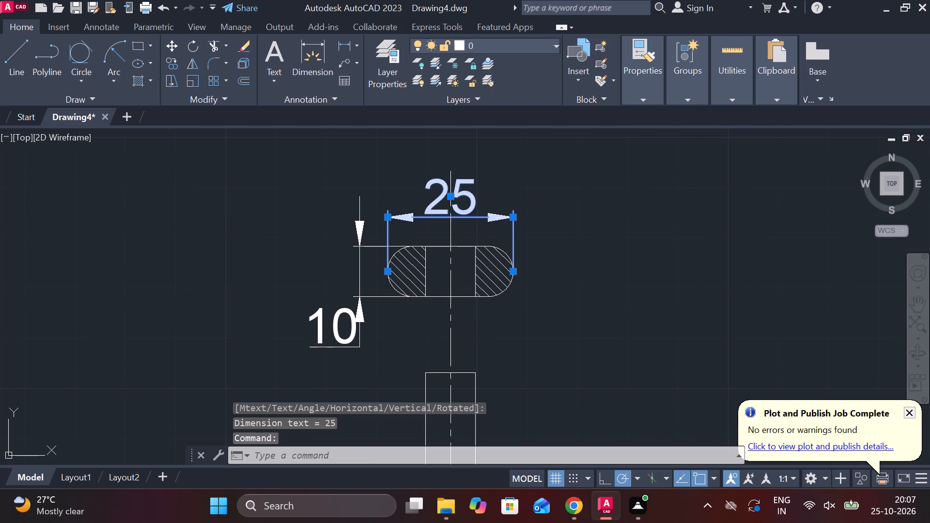
click(610, 83)
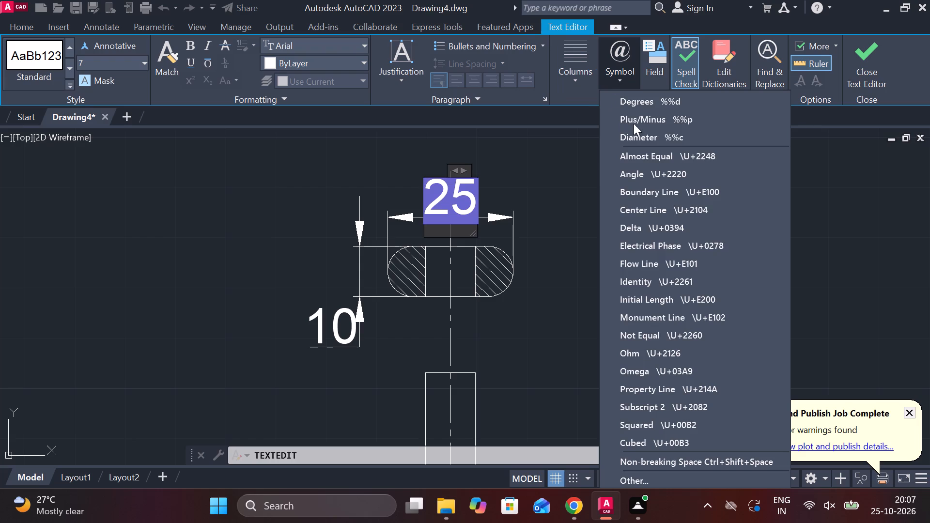
click(643, 136)
click(860, 77)
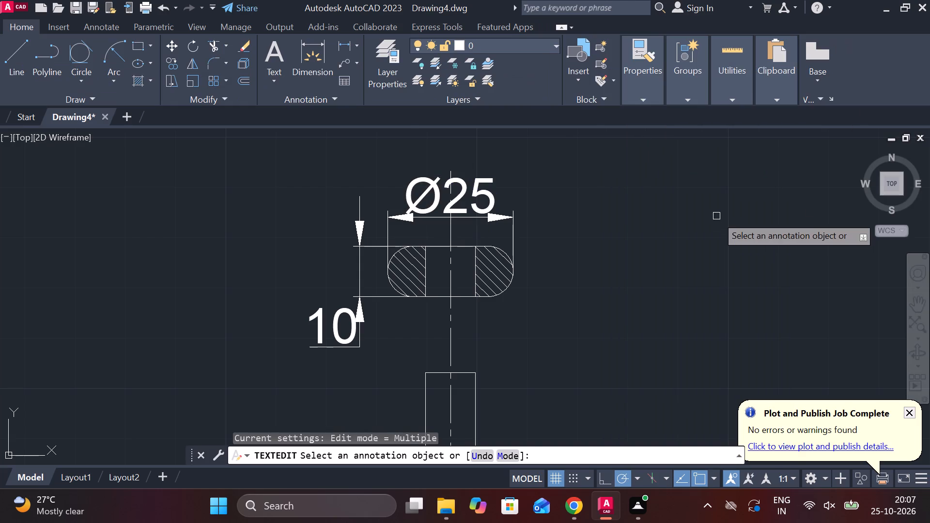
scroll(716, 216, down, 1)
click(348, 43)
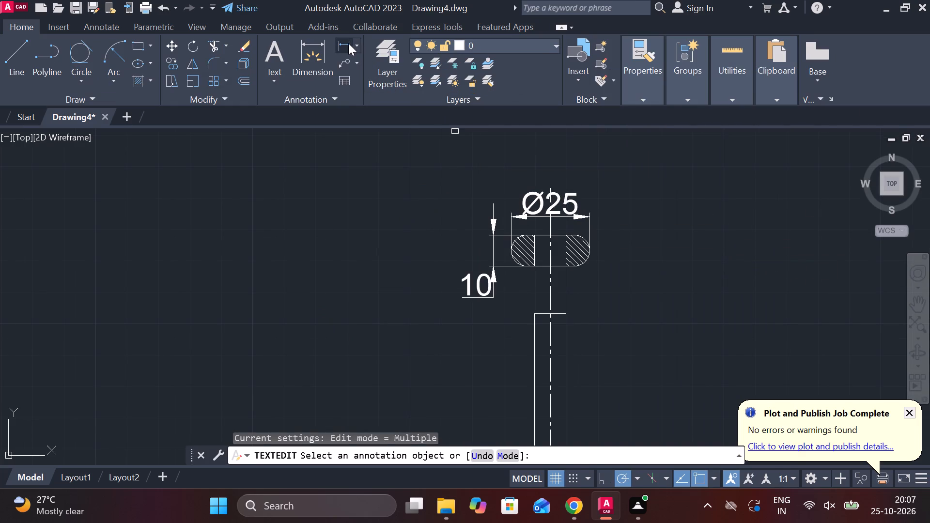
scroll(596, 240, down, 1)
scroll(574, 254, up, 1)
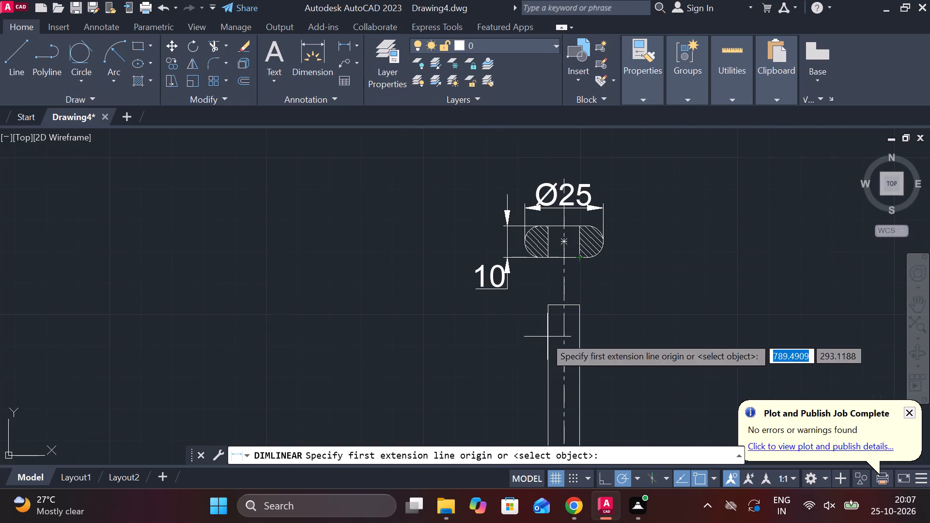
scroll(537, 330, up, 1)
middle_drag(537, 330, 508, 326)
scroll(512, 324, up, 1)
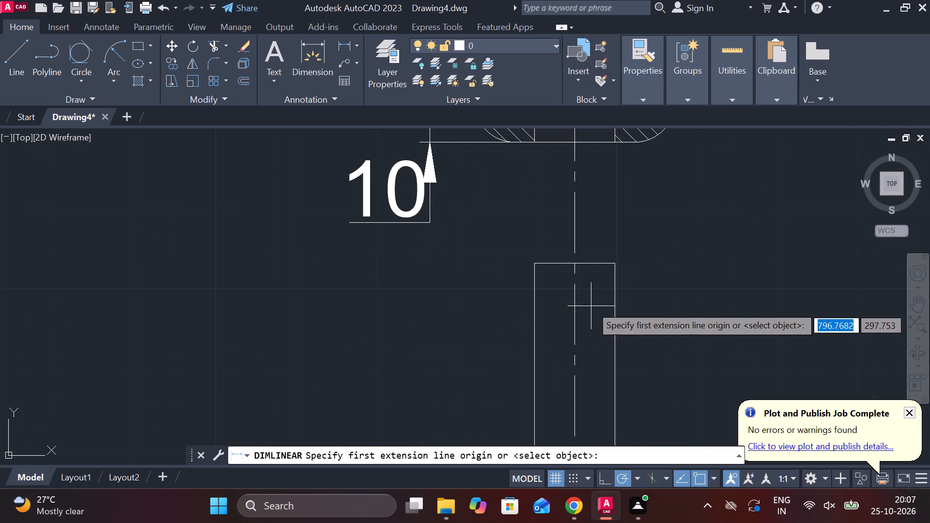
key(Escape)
Join the two short line segments along the top edge of the upper rod piece into one line.
click(608, 262)
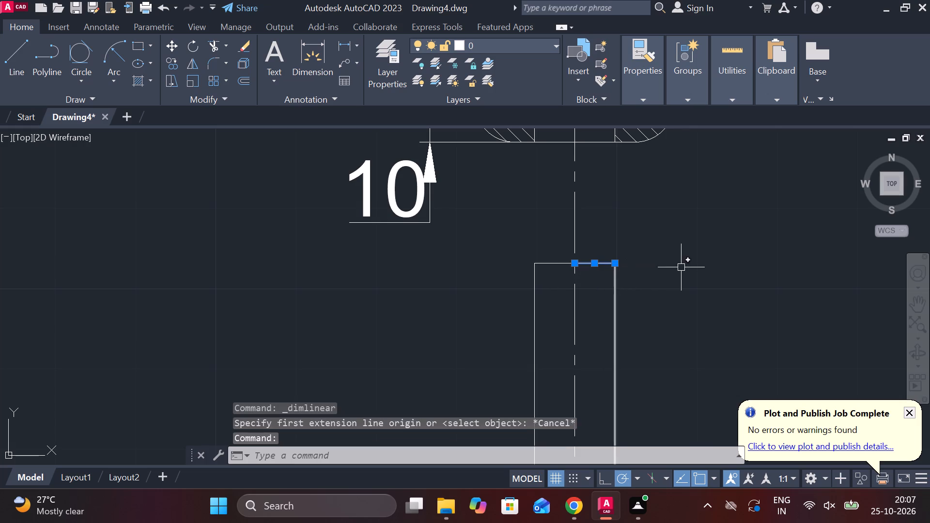
click(540, 265)
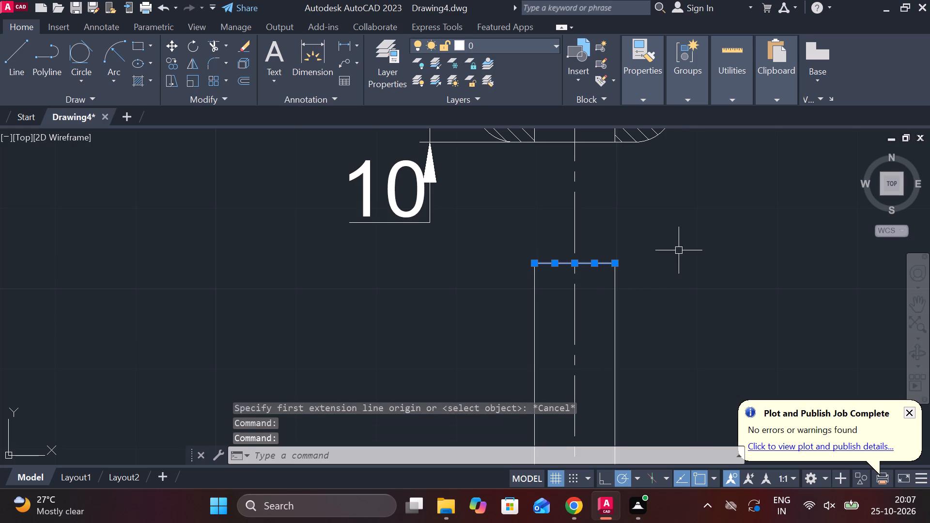
key(j)
key(Return)
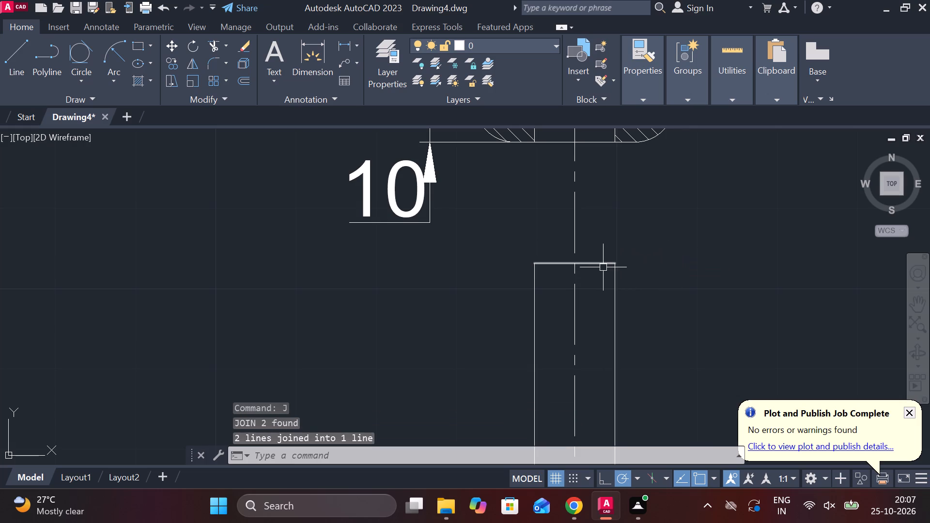
Offset the upper rod piece's top edge 10 downward inside the rod.
click(601, 264)
key(o)
key(Return)
key(Return)
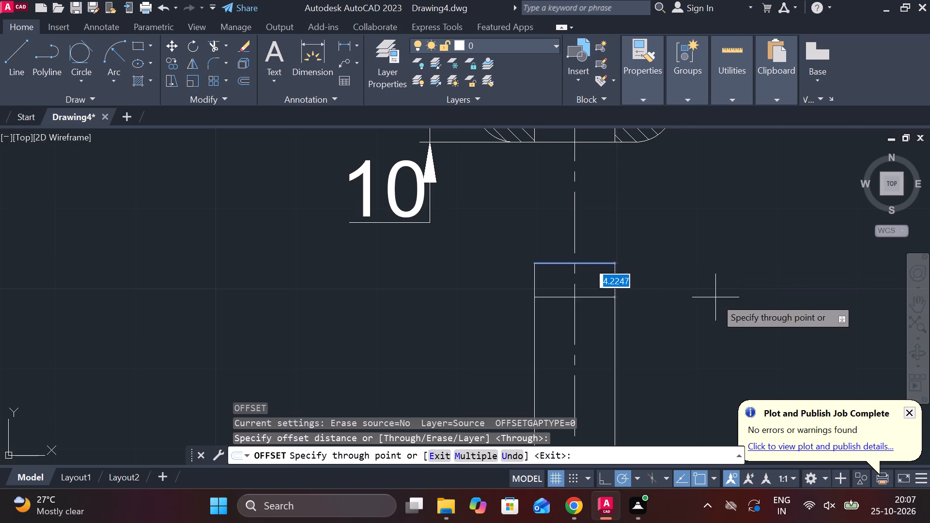
text(10)
key(Return)
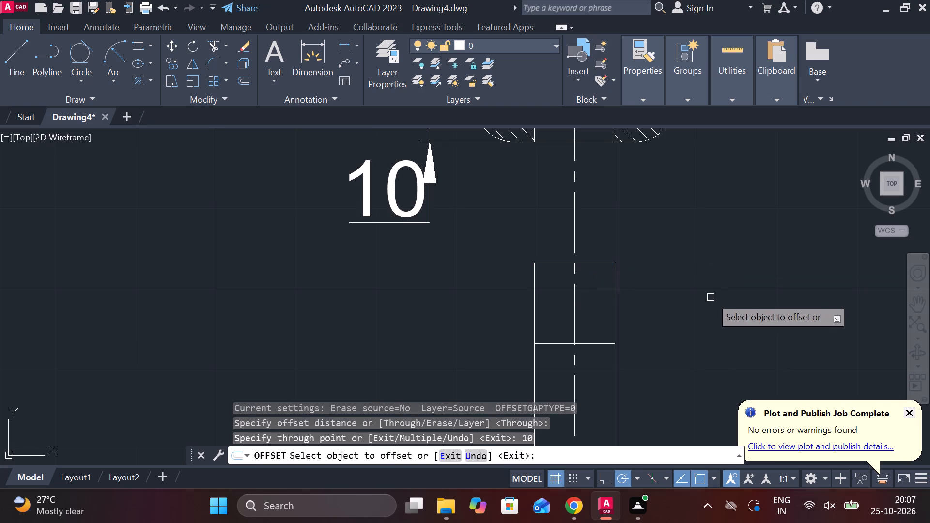
middle_drag(706, 297, 657, 262)
key(Escape)
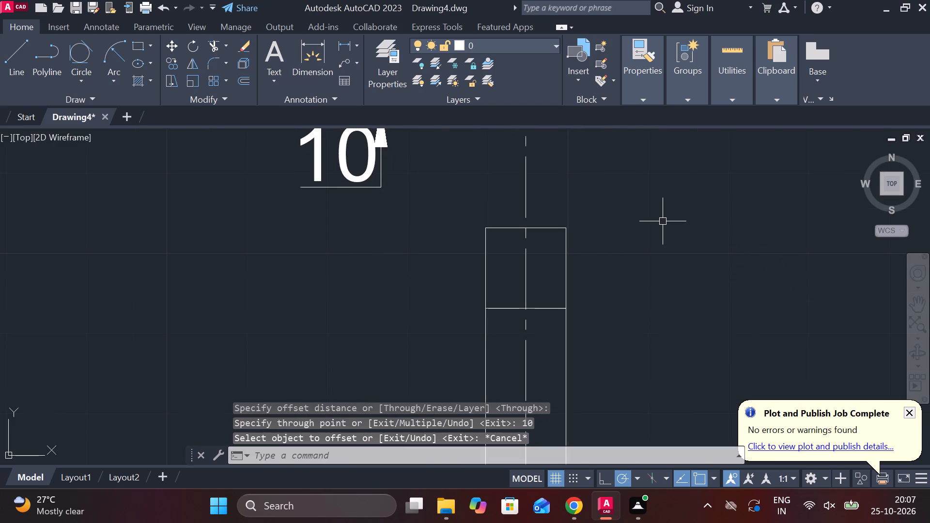
Draw a line along the upper rod piece's right edge from its top corner down to the offset line.
key(l)
key(Return)
click(561, 228)
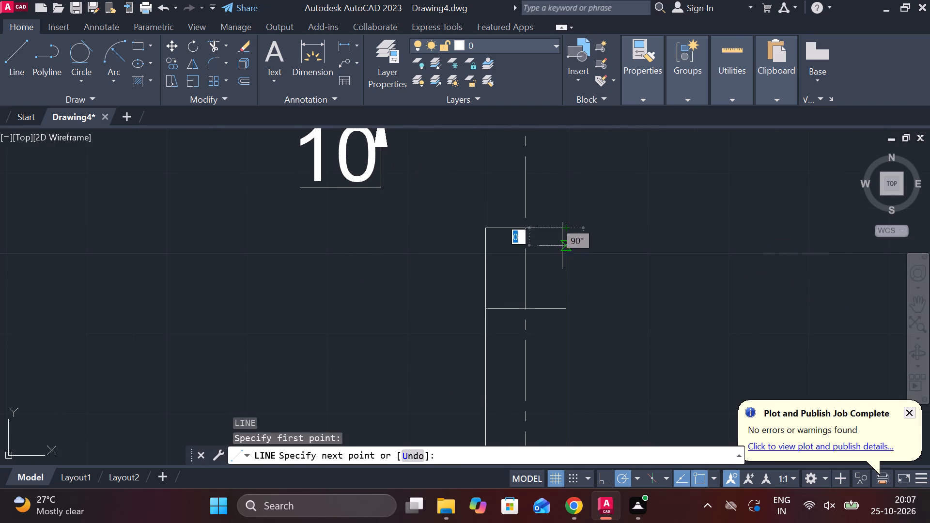
click(566, 309)
key(Escape)
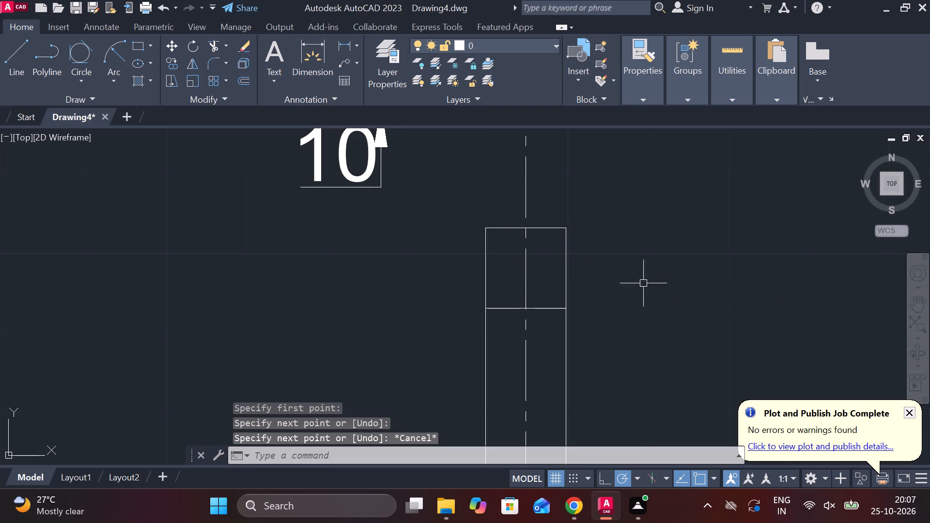
Offset the short line on the upper rod piece's right edge 1 inward, inside the rod.
click(566, 261)
key(o)
key(Return)
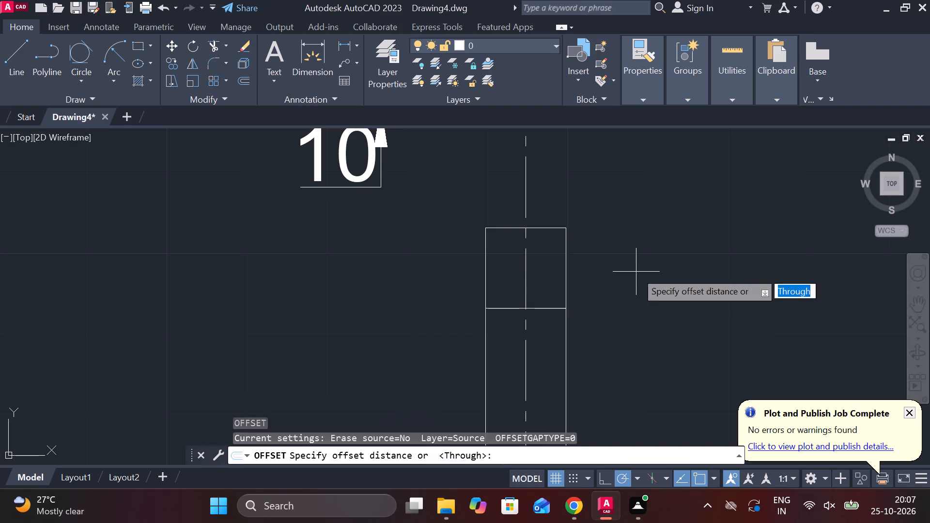
key(Return)
text(1)
key(space)
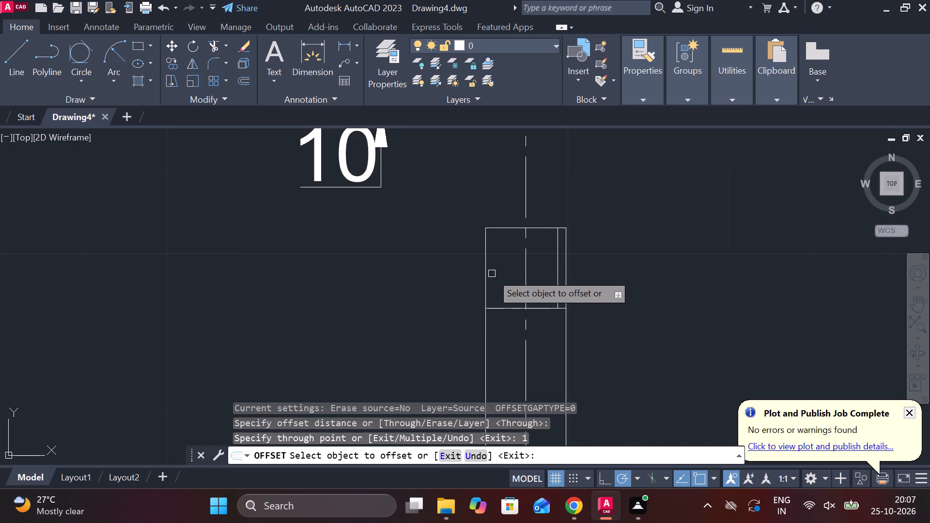
key(Escape)
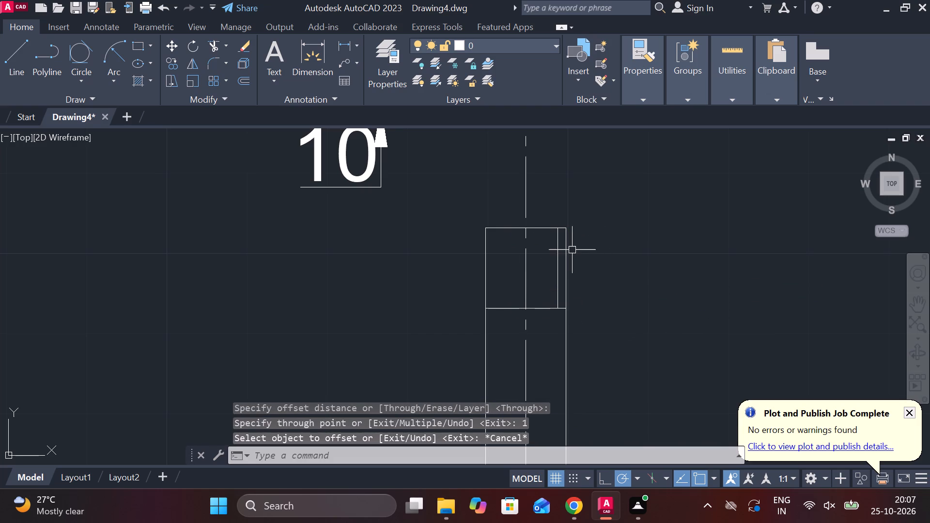
Erase the short source line lying on the upper rod piece's right edge.
click(570, 255)
click(568, 252)
click(566, 252)
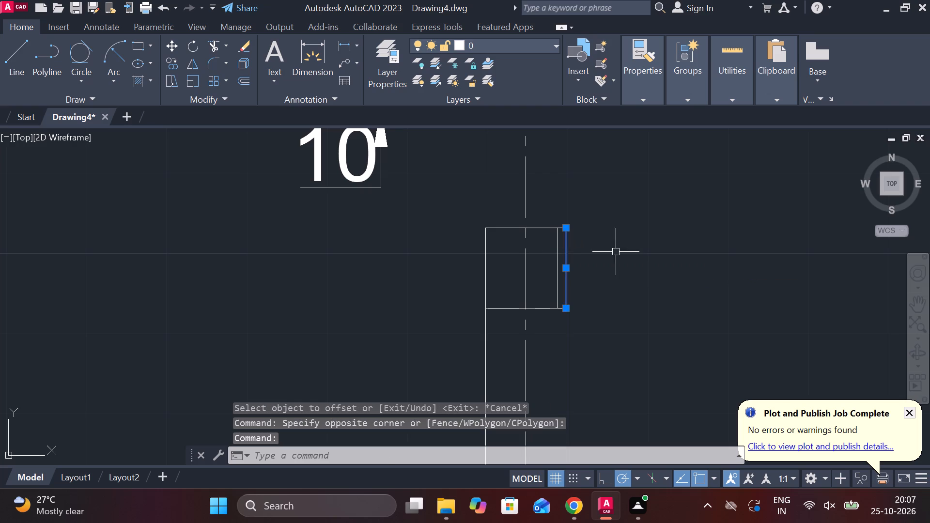
key(e)
key(space)
Mirror the inner offset line about the rod's vertical centreline, keeping the source line.
click(555, 269)
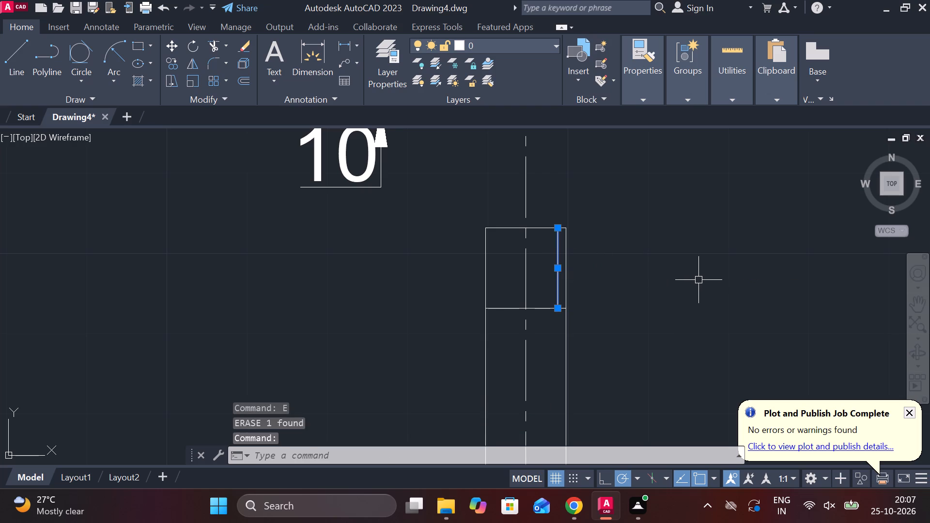
text(MI)
key(Return)
click(524, 308)
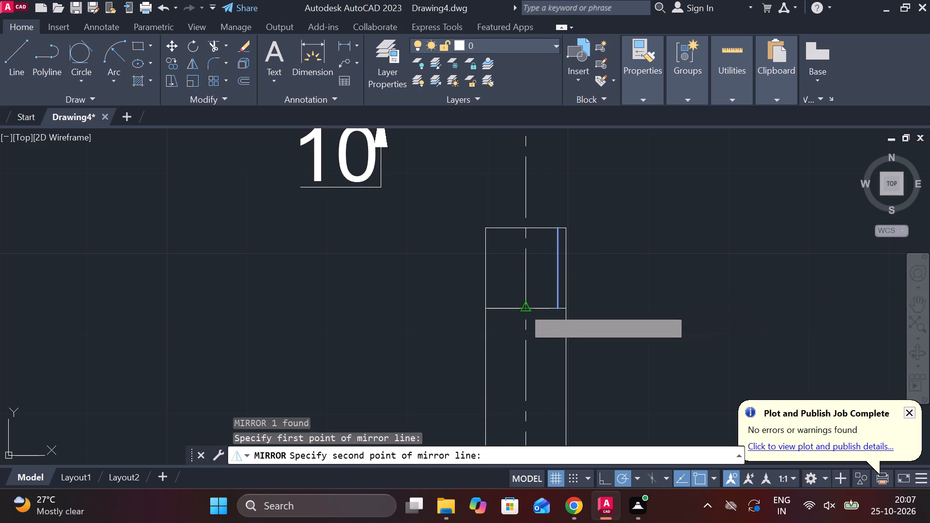
click(526, 229)
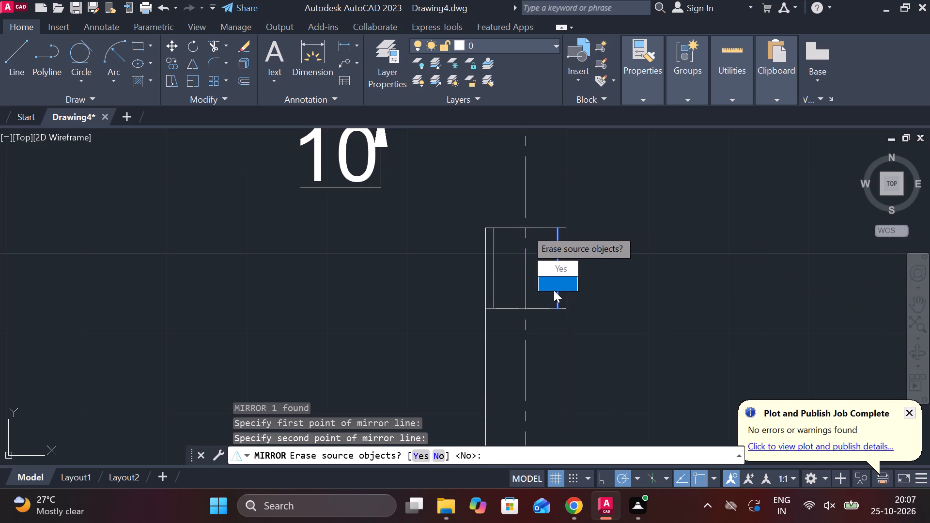
drag(553, 288, 526, 229)
Add a linear dimension above the upper rod piece for its width across the top edge.
scroll(587, 234, down, 2)
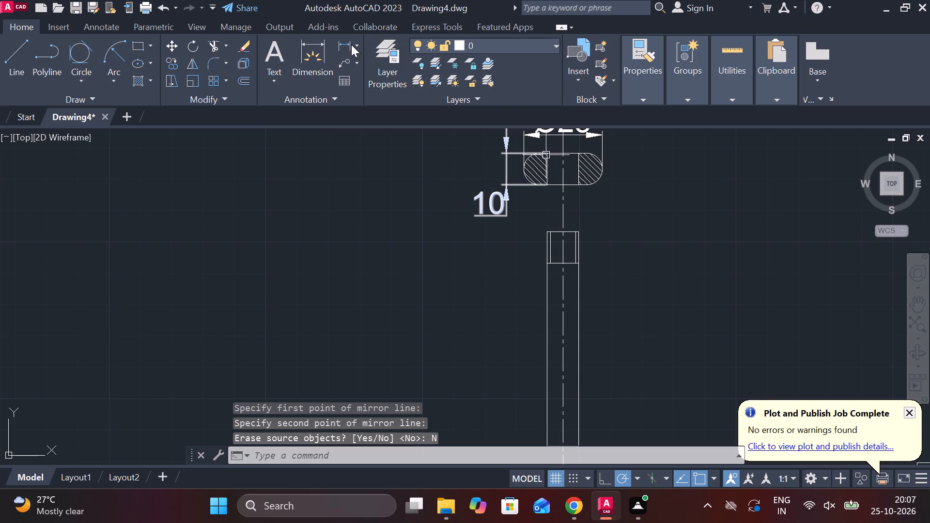
click(347, 41)
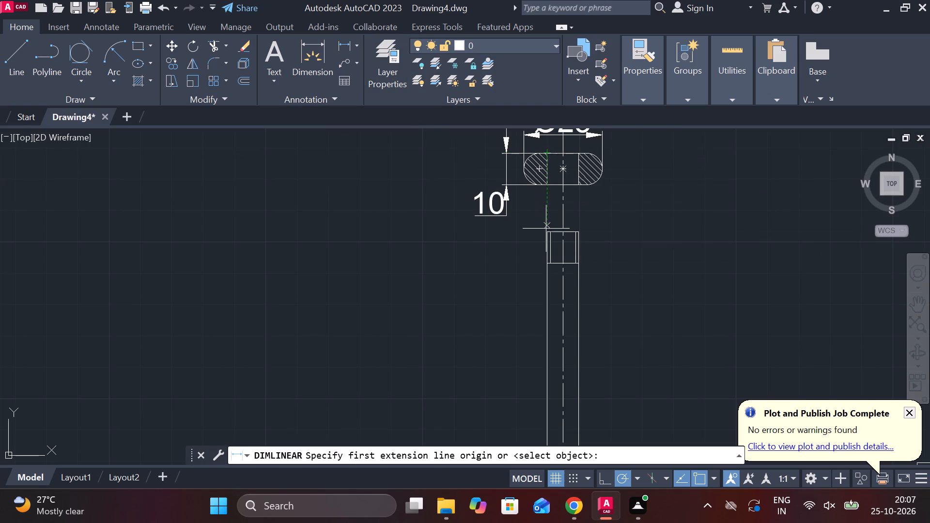
scroll(574, 261, up, 2)
click(498, 182)
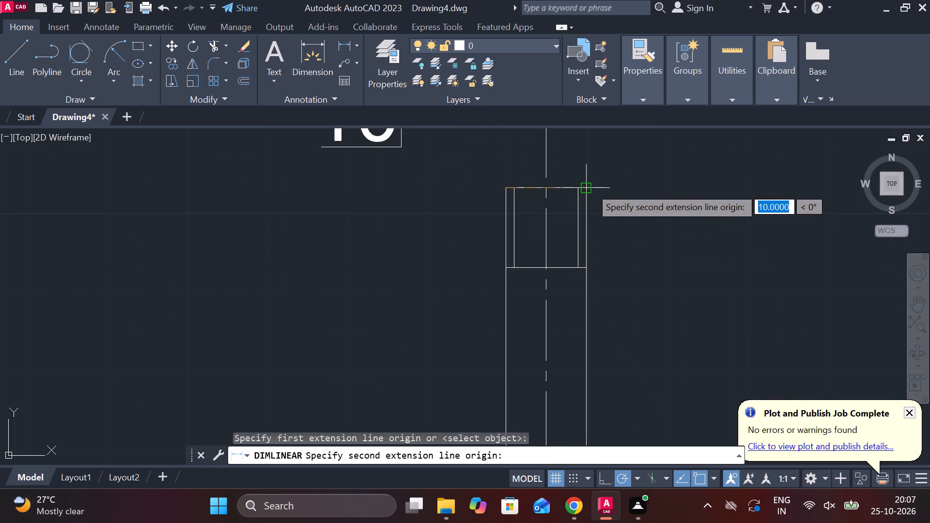
click(590, 187)
click(589, 152)
Dimension the height of the rod's top end portion, placing it on the left side.
key(space)
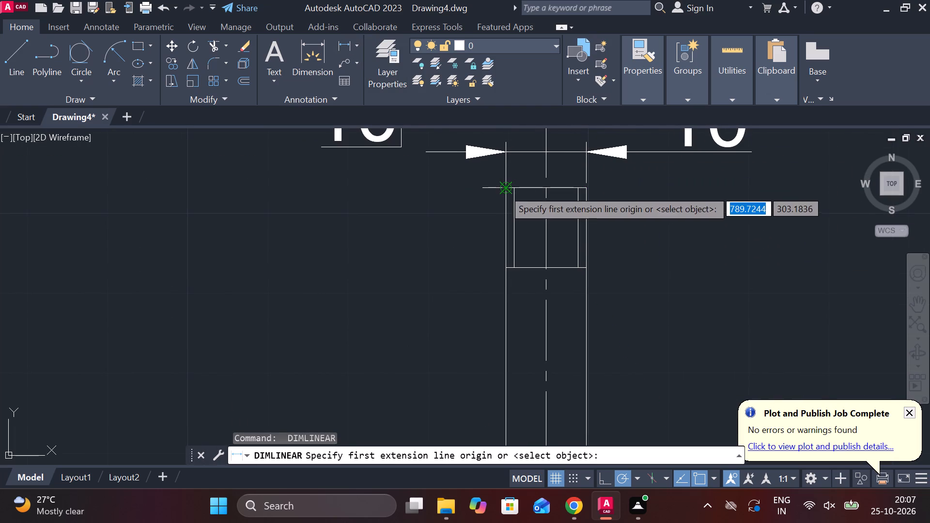
click(503, 189)
click(506, 266)
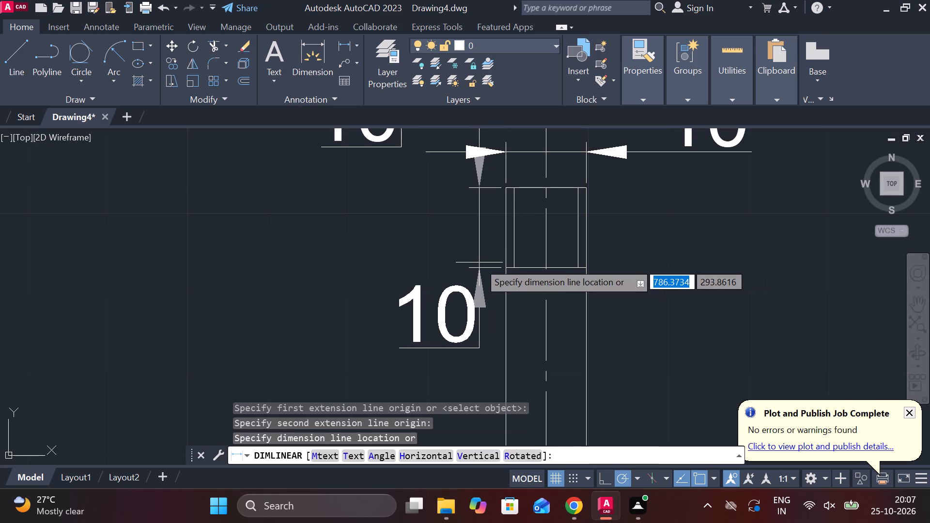
click(479, 262)
Dimension the overall rod length vertically from its top edge to the bottom of the lower rounded end, placed left of the rod.
scroll(508, 261, down, 1)
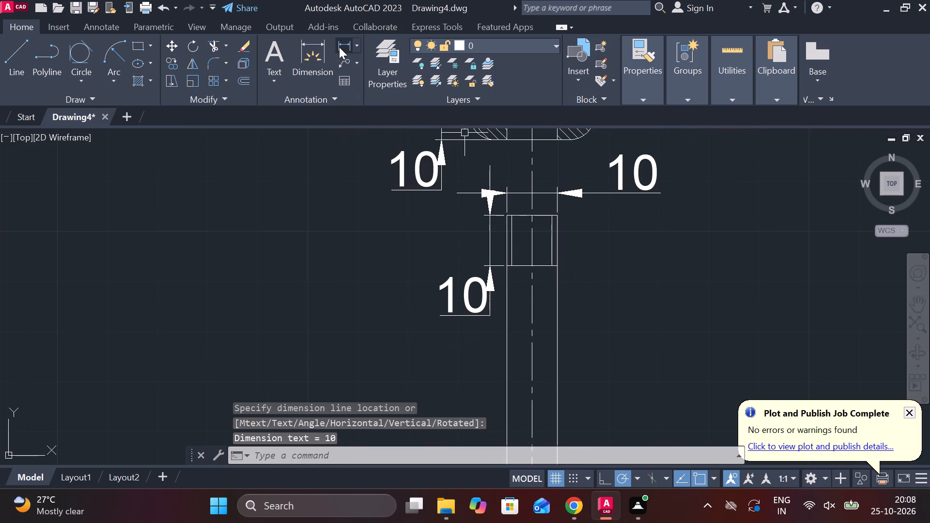
click(339, 47)
click(501, 217)
scroll(506, 247, down, 1)
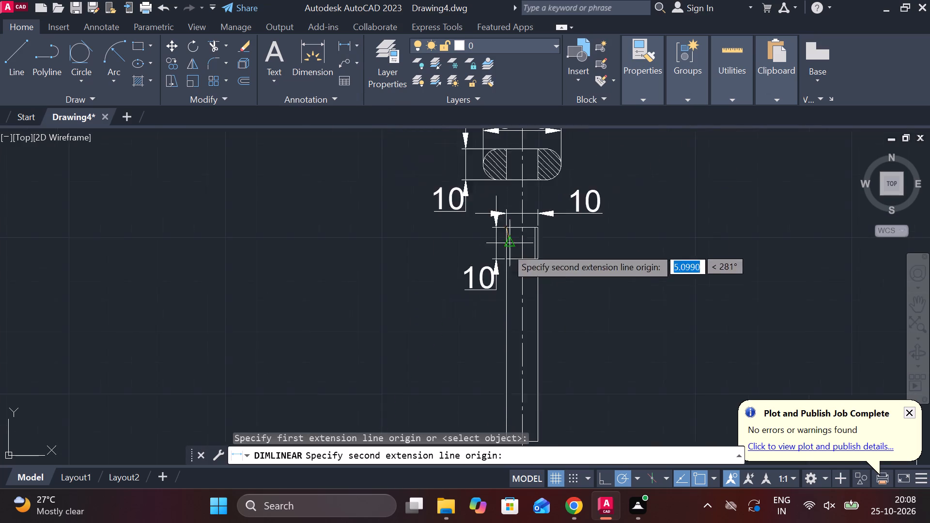
scroll(506, 247, down, 2)
scroll(511, 317, down, 2)
middle_drag(502, 375, 498, 301)
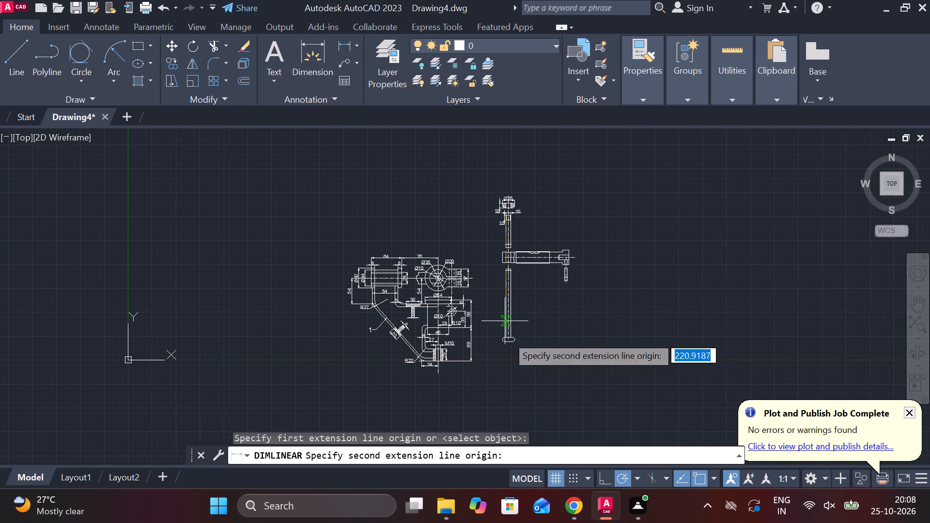
scroll(505, 347, up, 4)
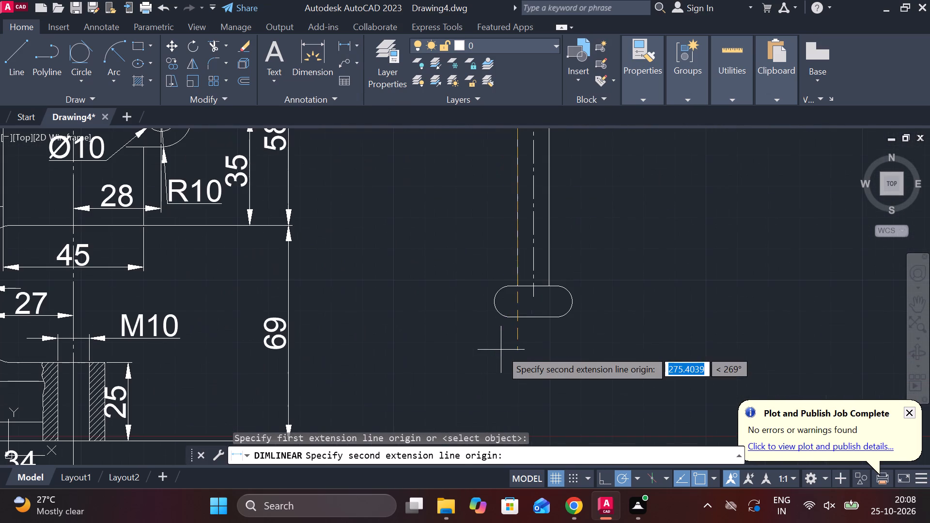
click(516, 320)
scroll(487, 287, down, 1)
middle_drag(463, 315, 463, 326)
scroll(463, 277, down, 2)
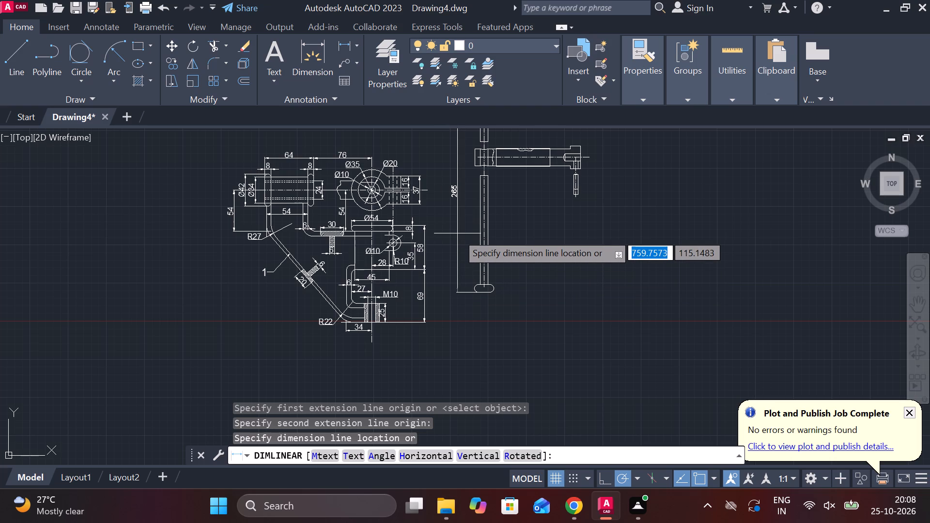
click(457, 233)
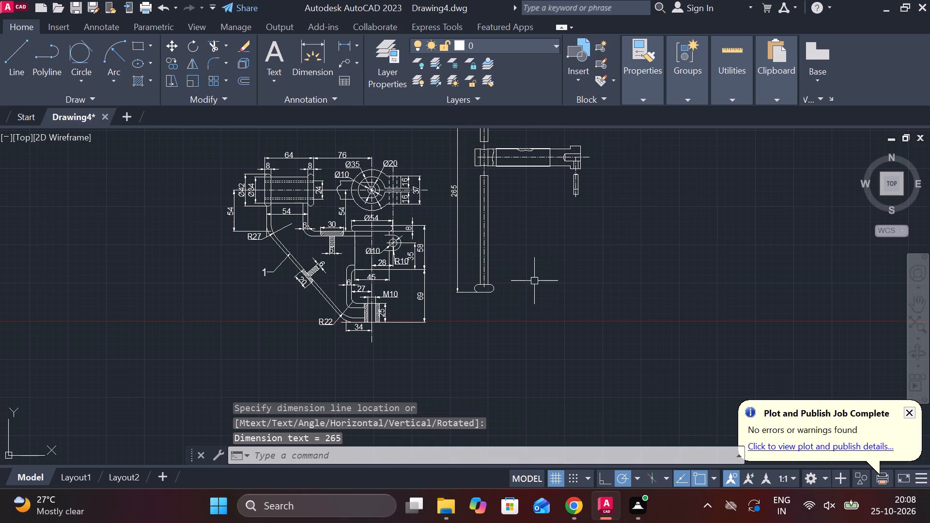
Dimension the width of the rod's rounded lower end, placing the dimension below it.
scroll(515, 308, up, 2)
click(344, 40)
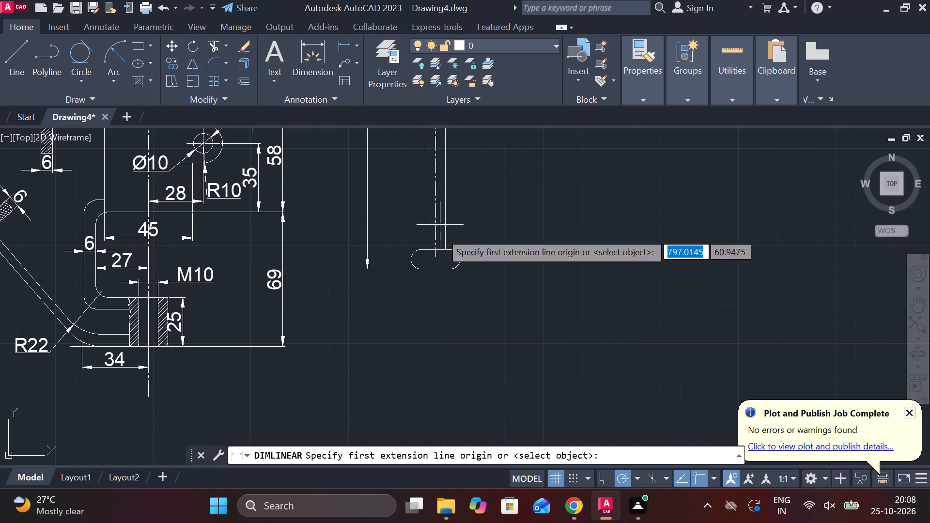
scroll(434, 254, up, 2)
click(370, 265)
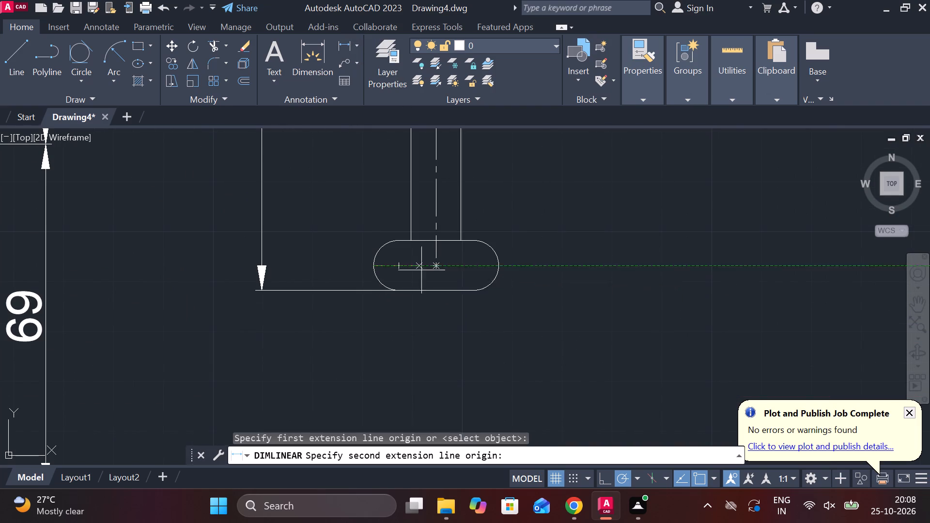
click(498, 268)
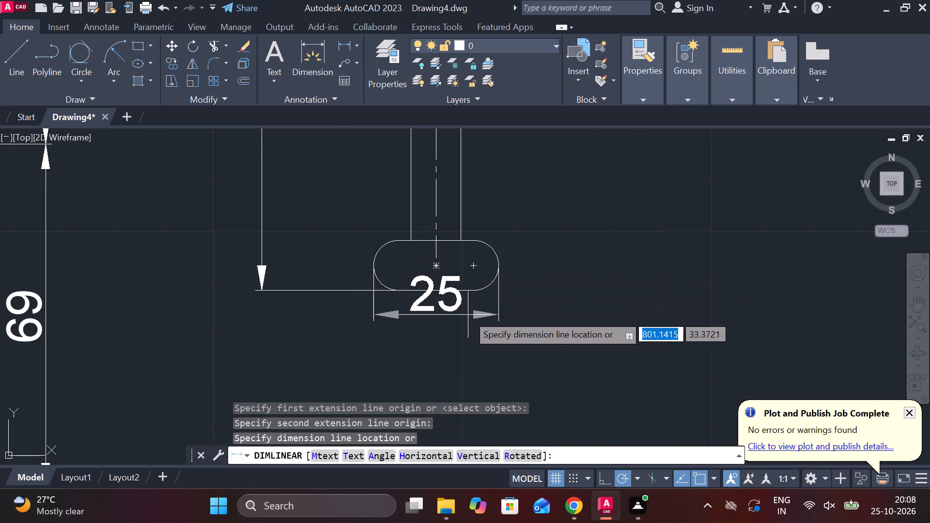
click(463, 341)
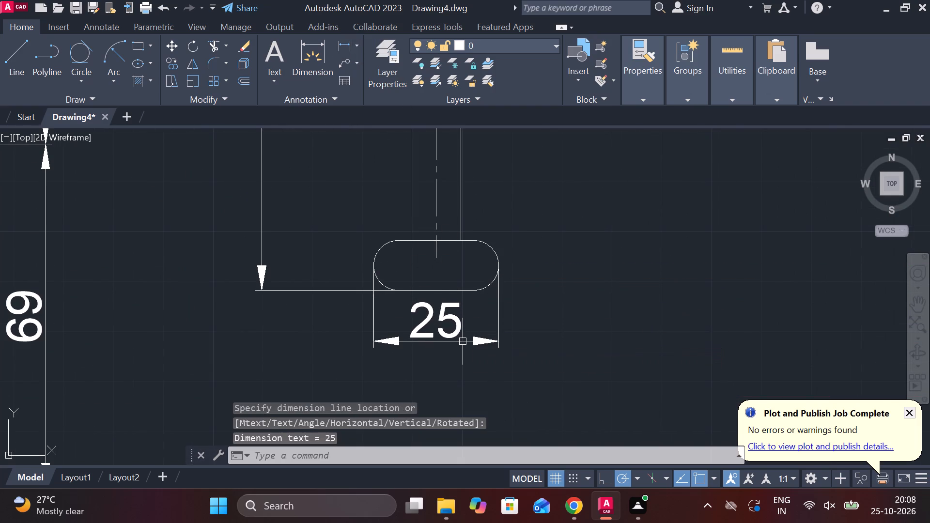
Add a diameter symbol before the text of the rounded lower end's width dimension.
double_click(420, 317)
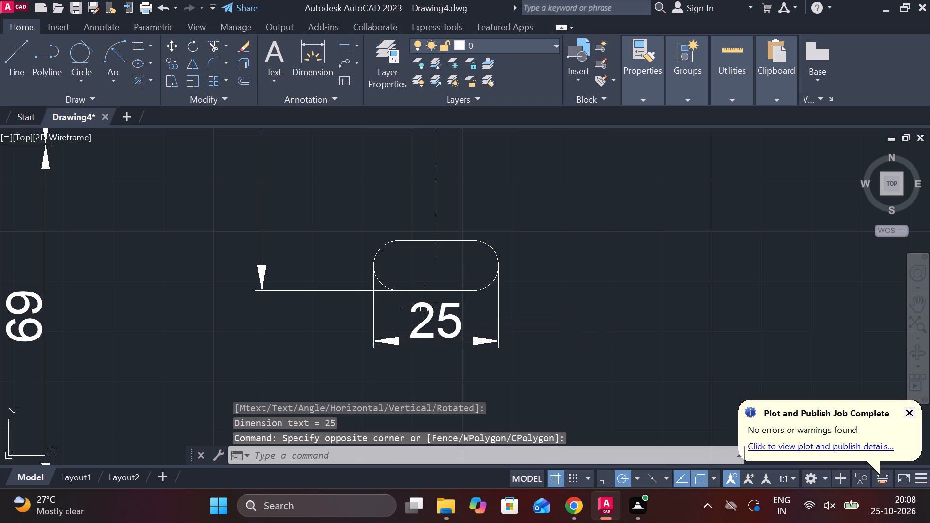
double_click(424, 308)
key(Escape)
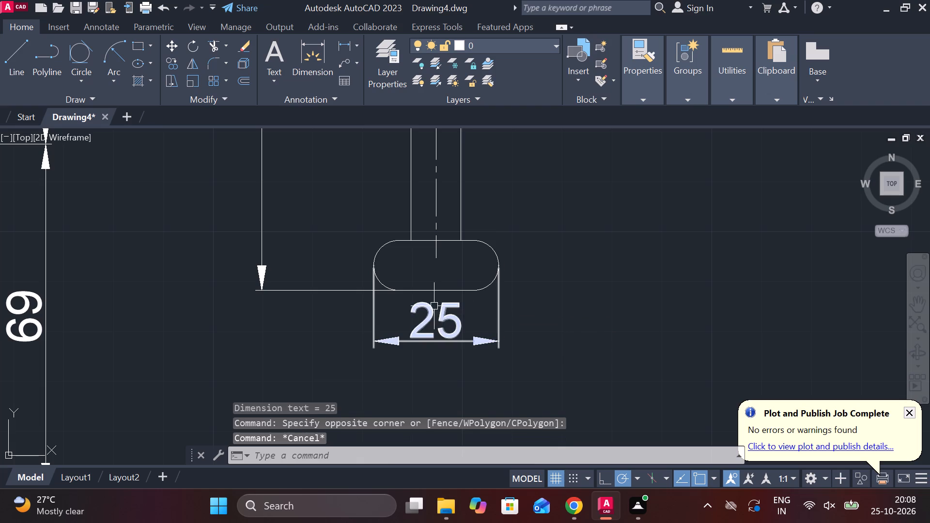
double_click(433, 306)
click(621, 80)
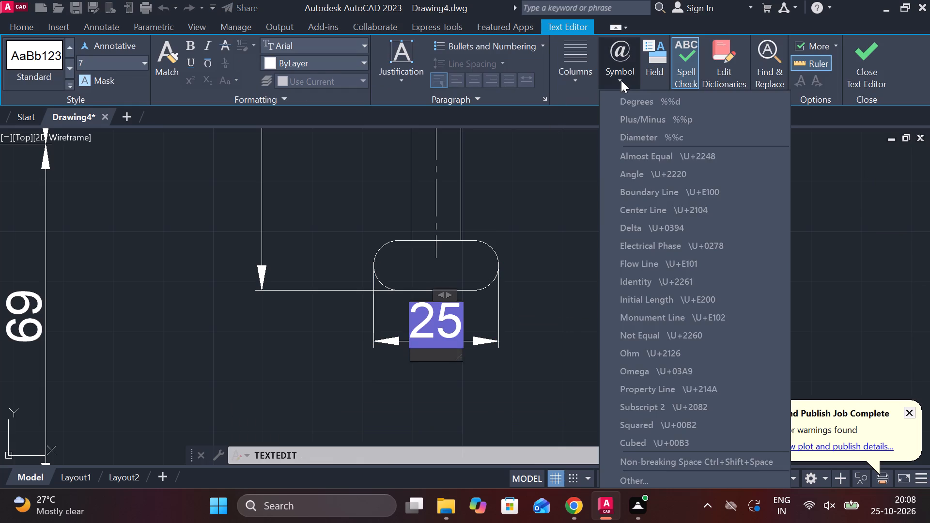
click(644, 134)
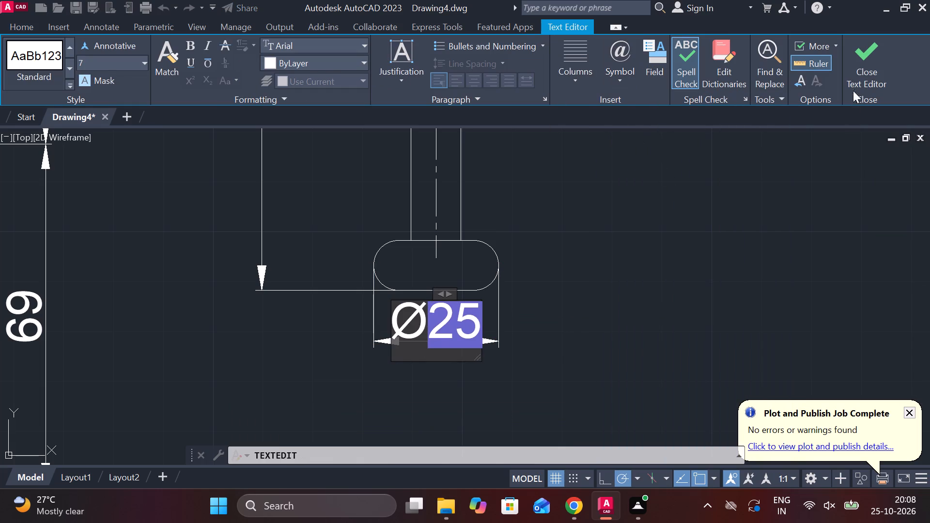
click(858, 77)
Dimension the horizontal distance from the bolt-like part's left end to the start of its larger-diameter section, placed above the part.
scroll(632, 273, down, 2)
middle_drag(629, 267, 494, 363)
middle_drag(498, 307, 510, 385)
scroll(524, 303, down, 1)
middle_drag(523, 284, 517, 284)
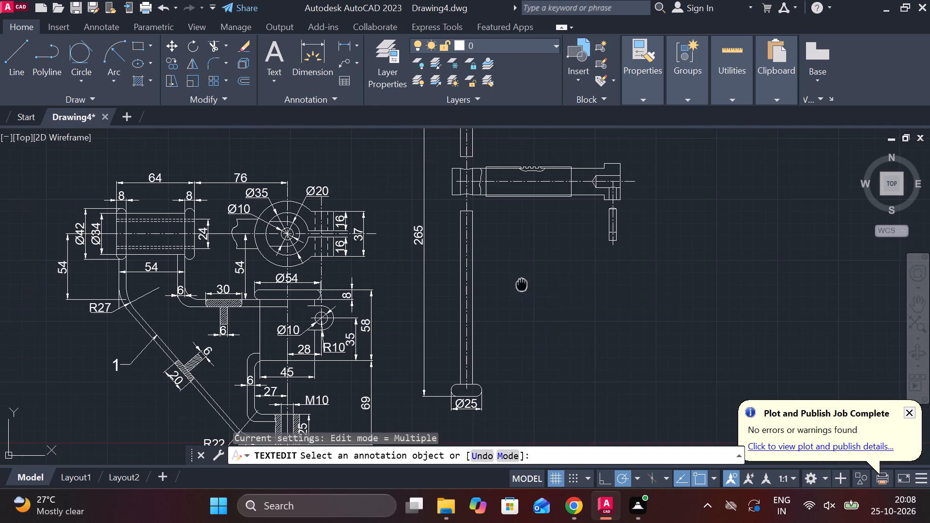
middle_drag(517, 284, 485, 292)
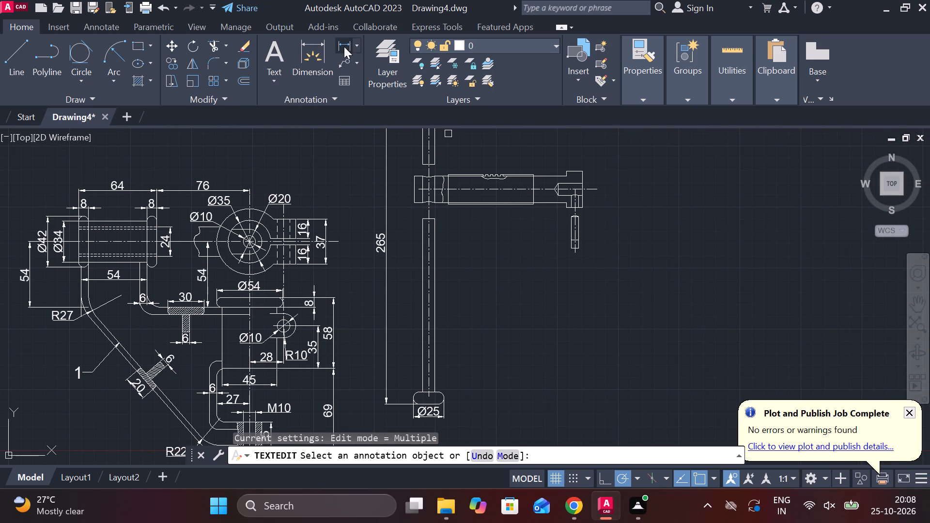
click(344, 46)
scroll(443, 188, up, 3)
middle_drag(470, 304, 487, 373)
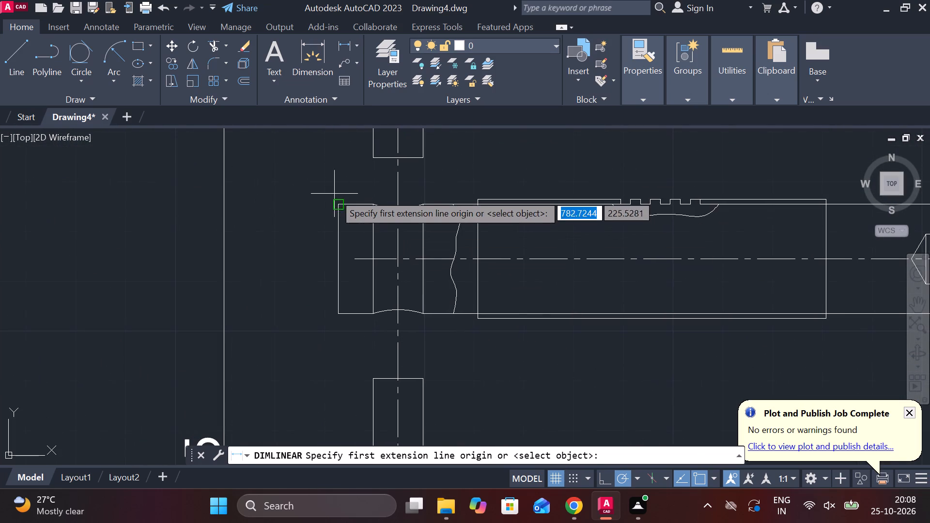
click(336, 198)
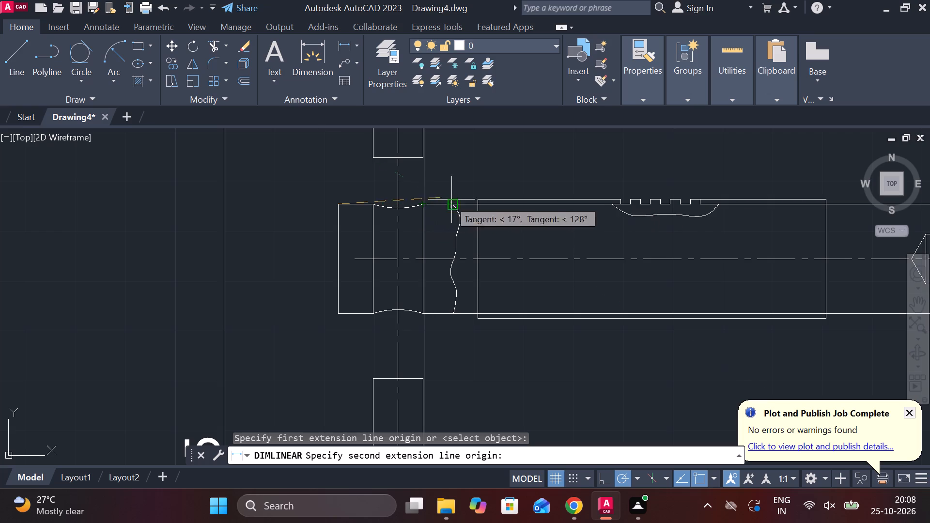
click(477, 206)
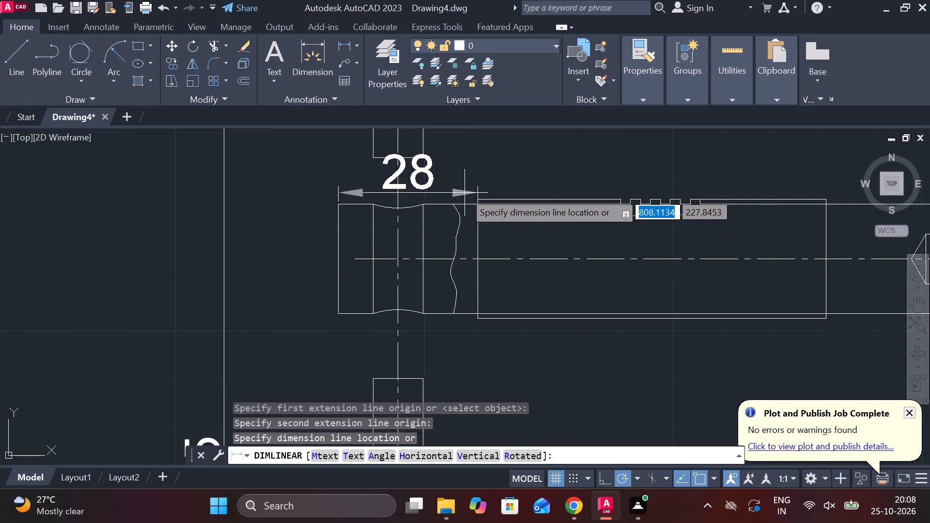
middle_drag(465, 193, 461, 245)
click(478, 233)
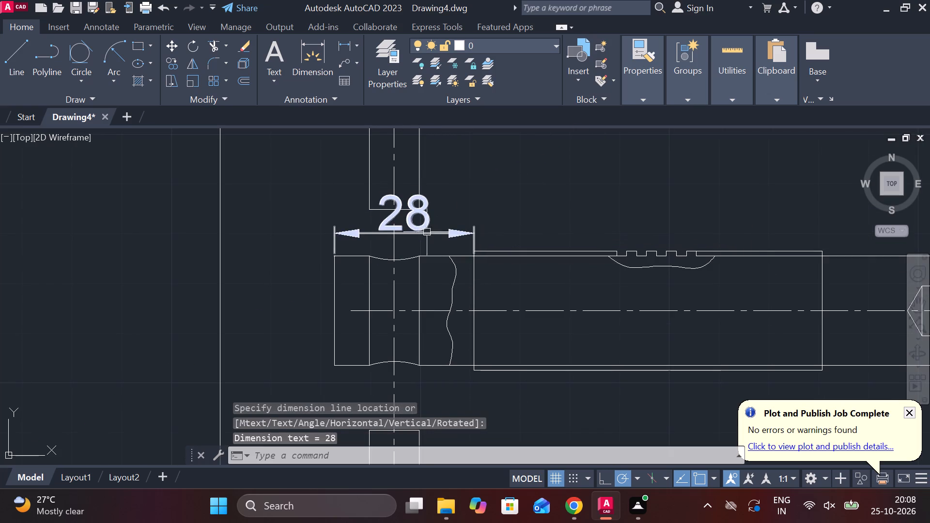
Move the 28 dimension's text to the left, outside its extension lines, and lower its dimension line closer to the bolt-like part.
click(409, 226)
click(399, 210)
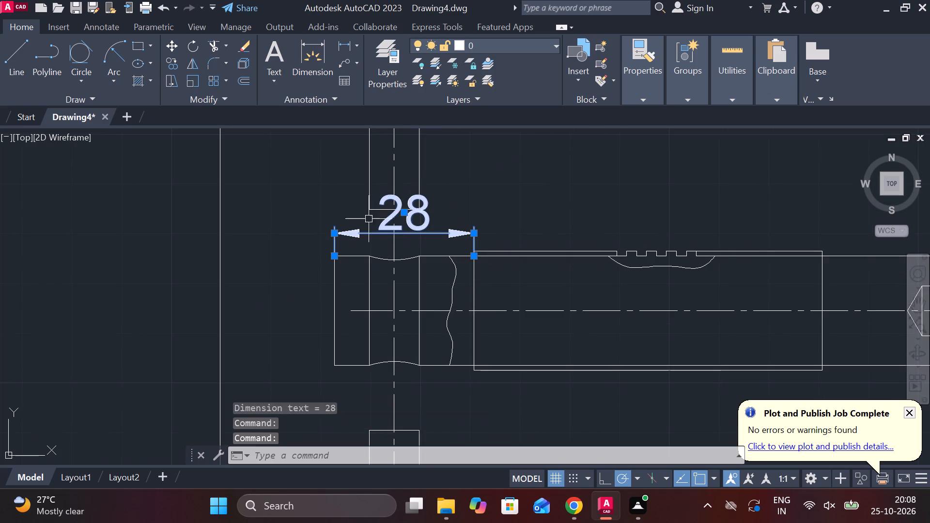
click(405, 211)
middle_drag(331, 228, 424, 238)
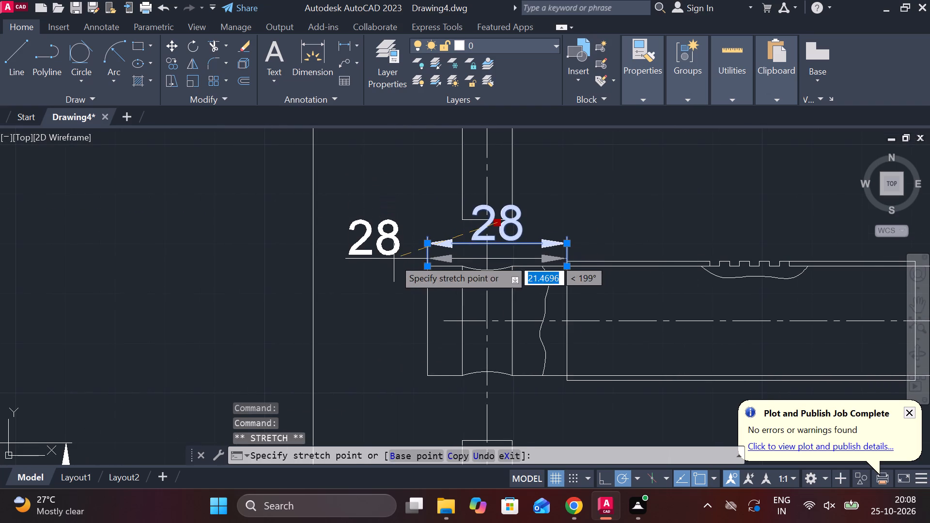
click(391, 260)
key(Escape)
click(447, 259)
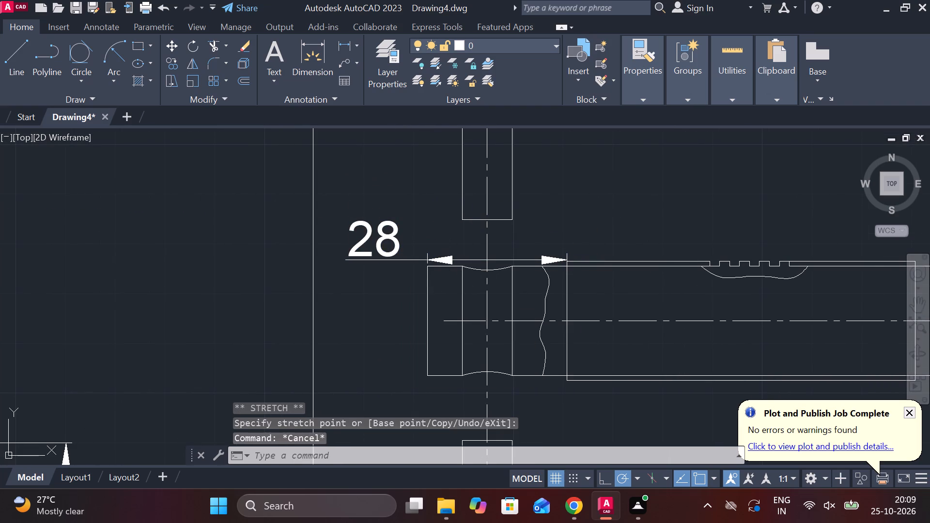
Raise the 28 dimension's line slightly farther above the bolt-like part's upper edge.
click(427, 258)
click(427, 243)
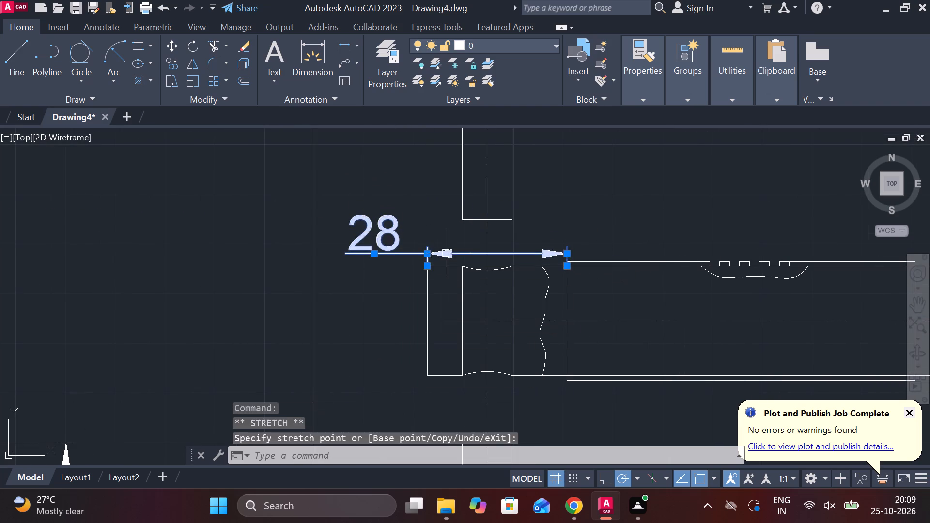
key(Escape)
Dimension the horizontal distance from the bolt-like part's left end to the rod's vertical centreline, placed below the part.
middle_drag(516, 328, 467, 249)
click(348, 44)
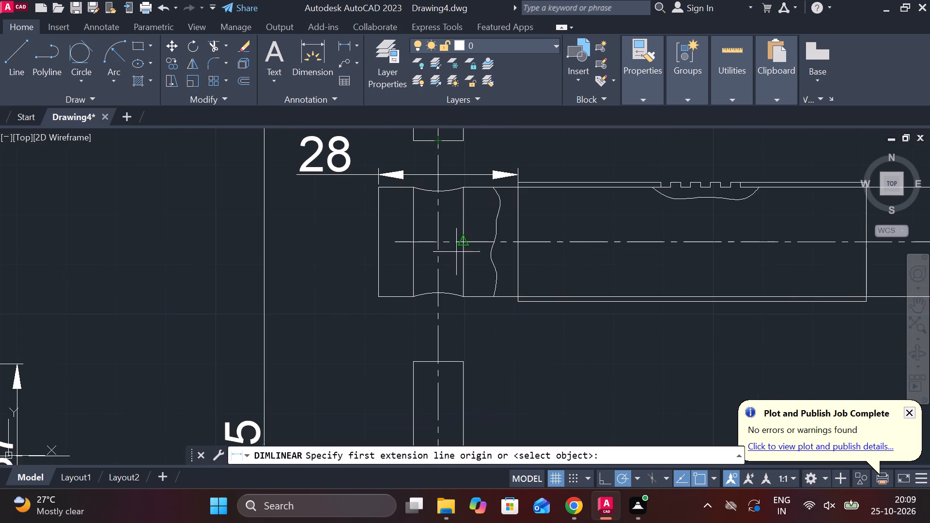
click(377, 299)
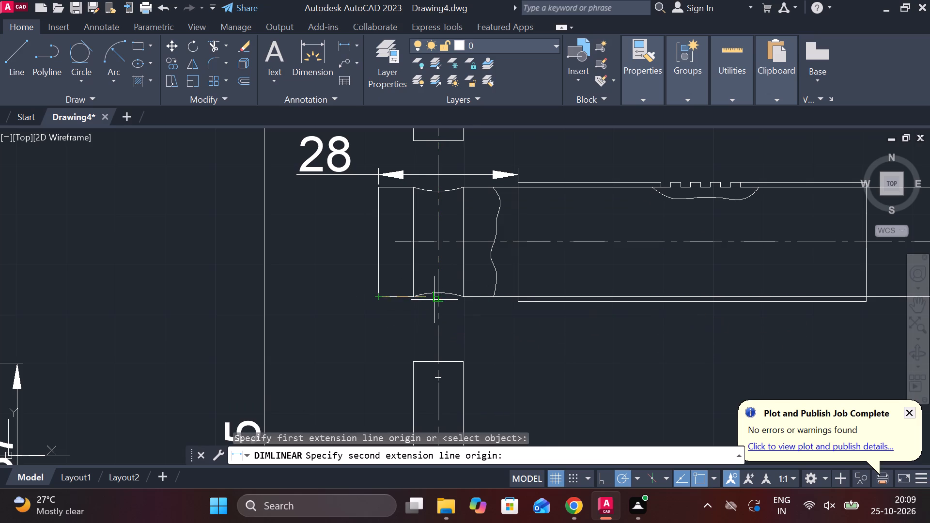
click(435, 294)
middle_drag(388, 341, 393, 319)
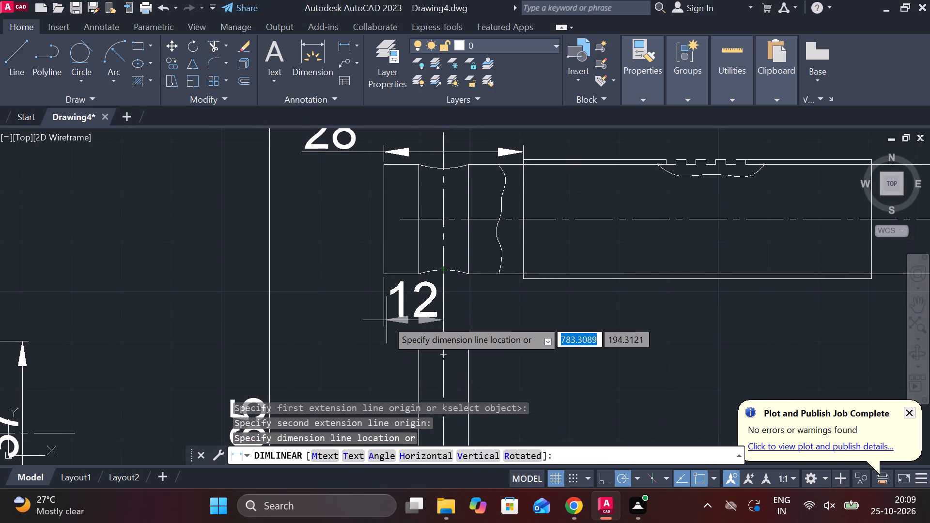
click(387, 320)
Move the 12 dimension's text to the left, outside its extension lines, and bring its dimension line closer to the part.
click(416, 316)
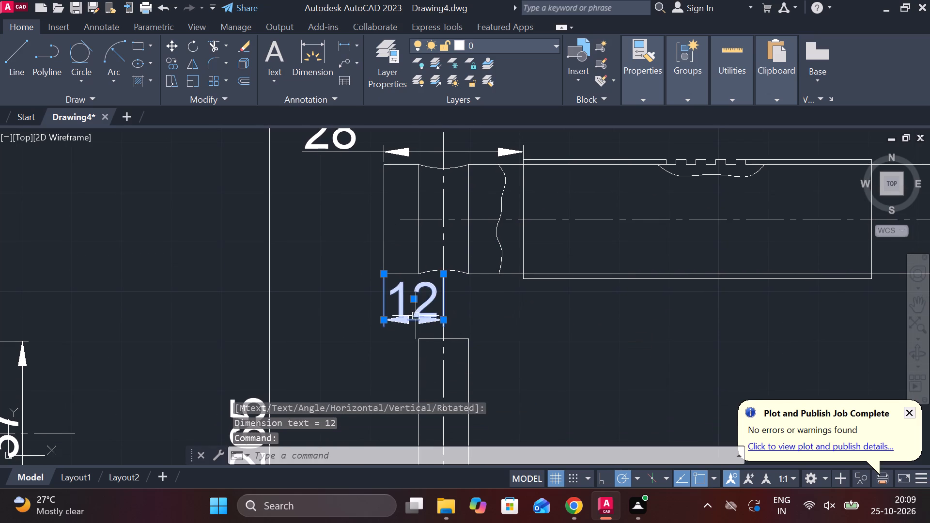
click(412, 297)
click(355, 299)
key(Escape)
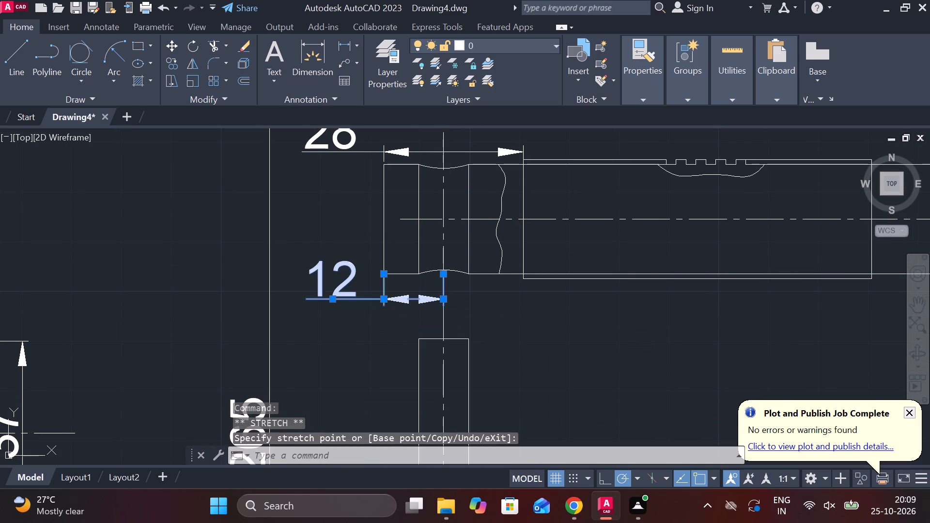
Dimension the length of the bolt-like part's larger-diameter section, placing the dimension above the part.
scroll(511, 322, down, 2)
middle_drag(551, 335, 541, 334)
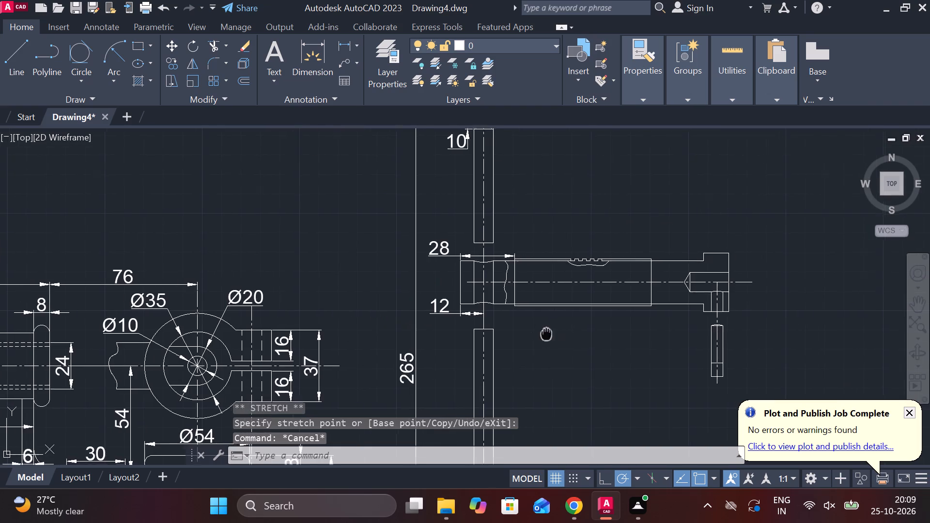
middle_drag(541, 334, 452, 290)
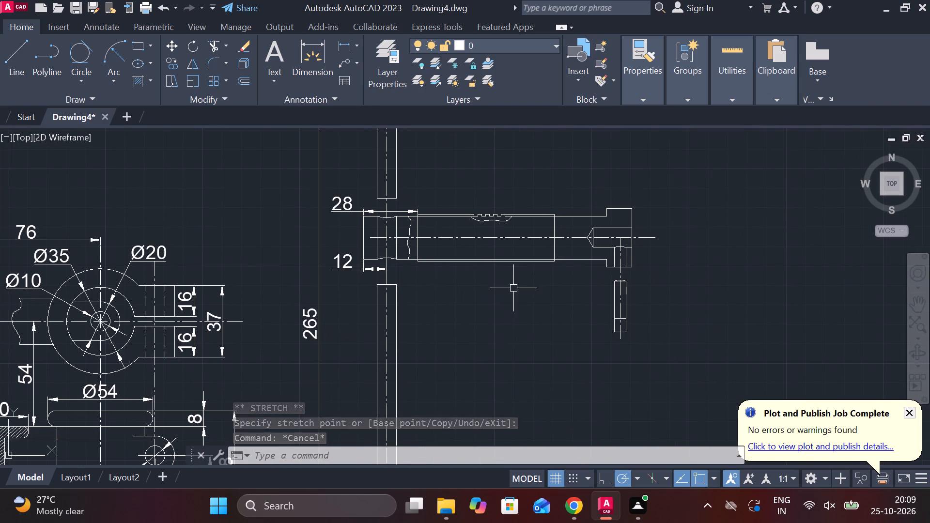
middle_drag(490, 289, 448, 323)
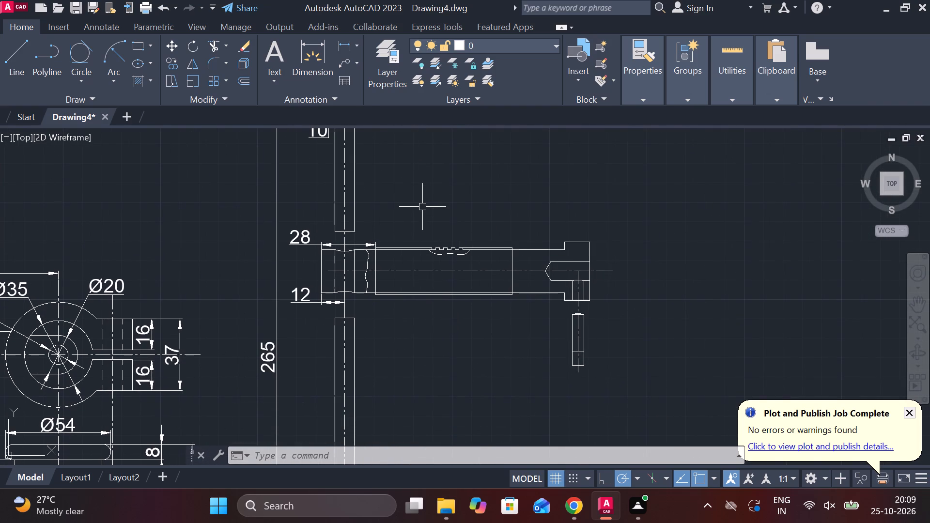
key(space)
click(382, 260)
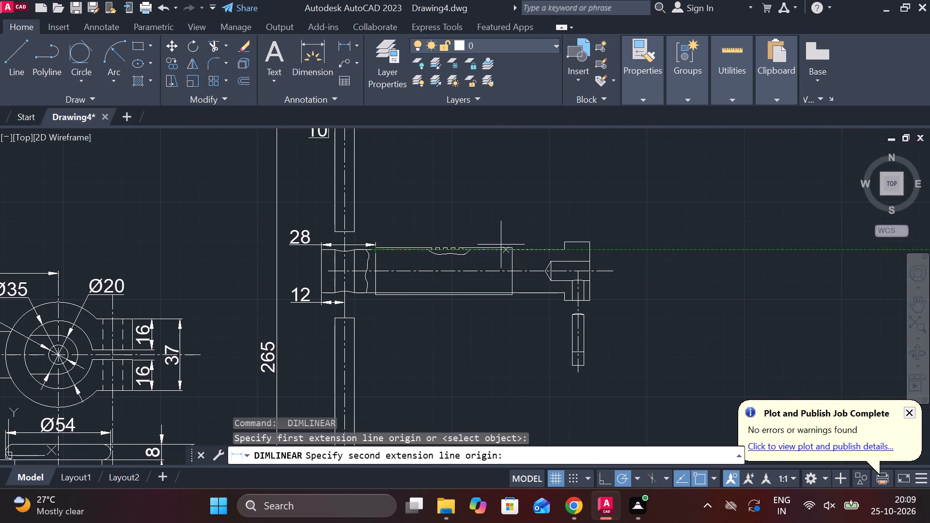
click(511, 250)
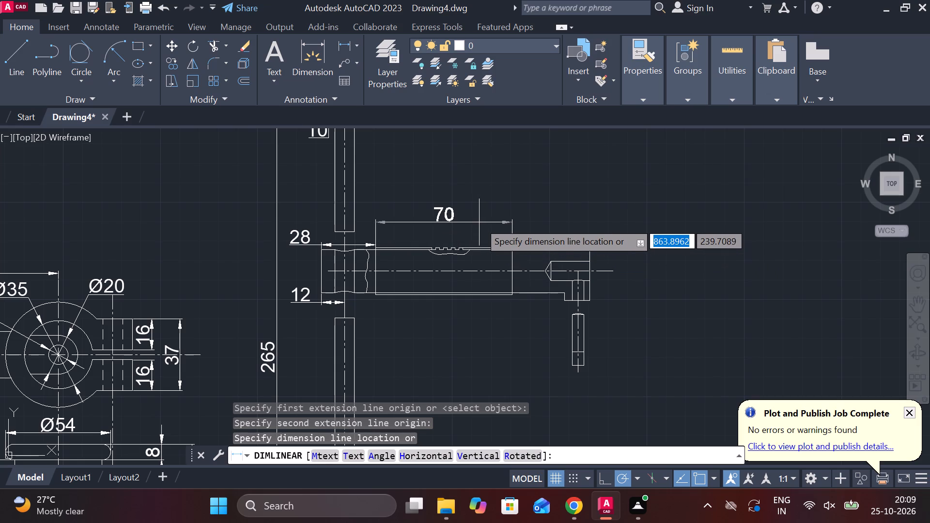
click(479, 222)
Dimension the horizontal distance from the larger-diameter section's right end to the part's right end, in line with the 70 dimension.
key(space)
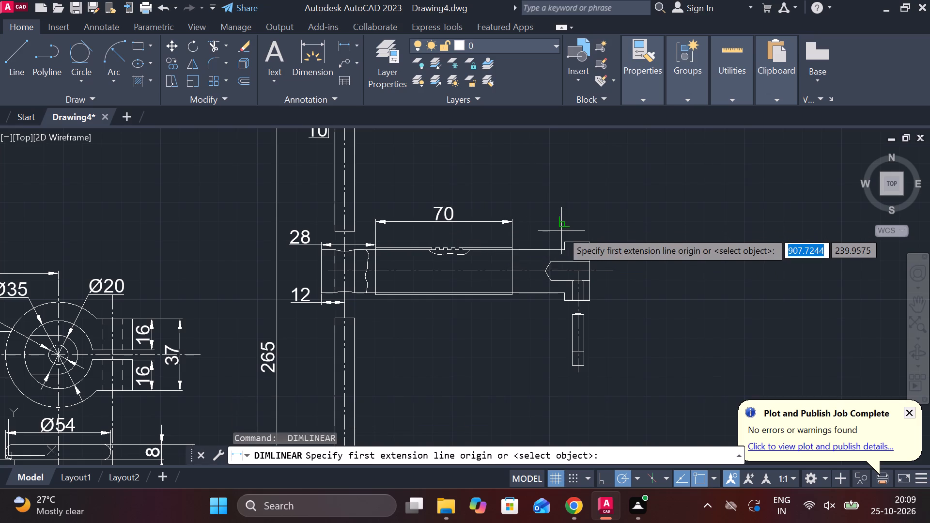
scroll(561, 233, up, 2)
click(635, 250)
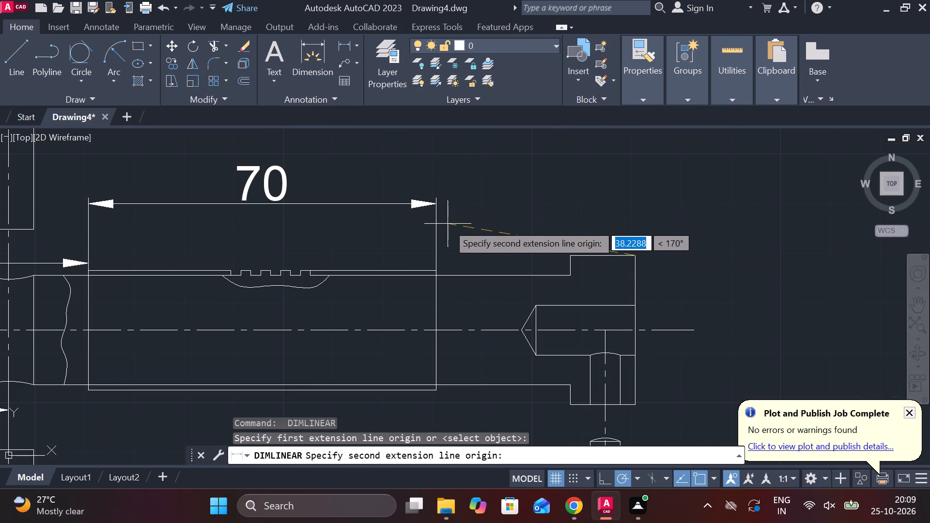
click(436, 230)
click(437, 204)
Dimension the depth of the straight portion of the blind axial hole in the bolt's head, placed just above the head.
middle_drag(544, 238, 474, 224)
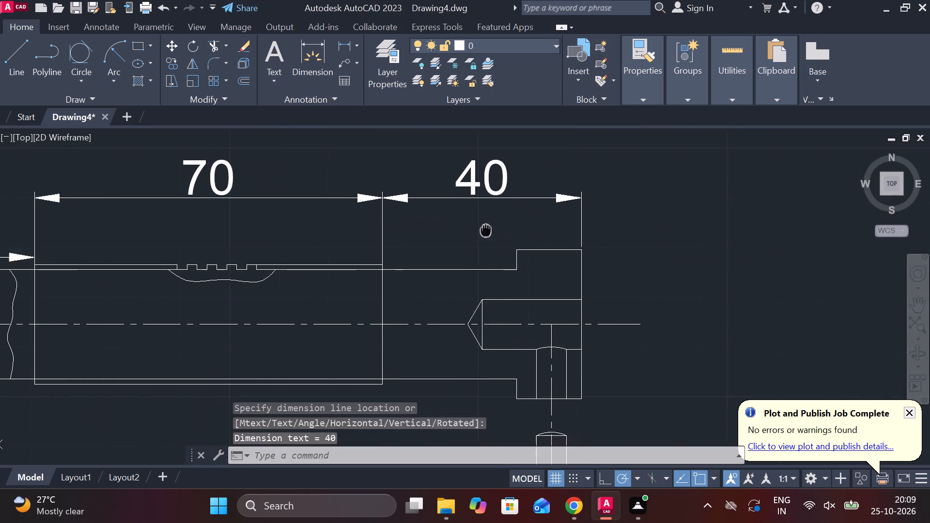
middle_drag(474, 224, 465, 219)
scroll(486, 251, up, 1)
key(space)
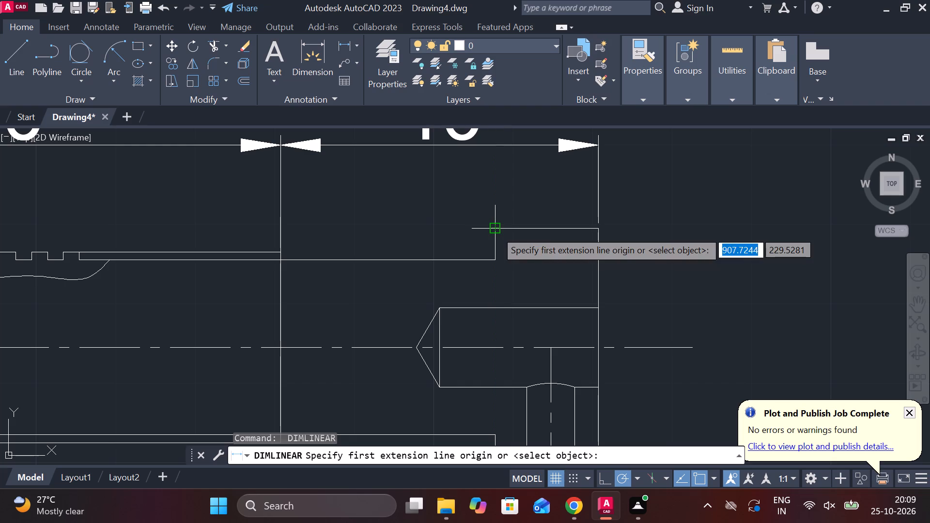
click(436, 314)
click(592, 312)
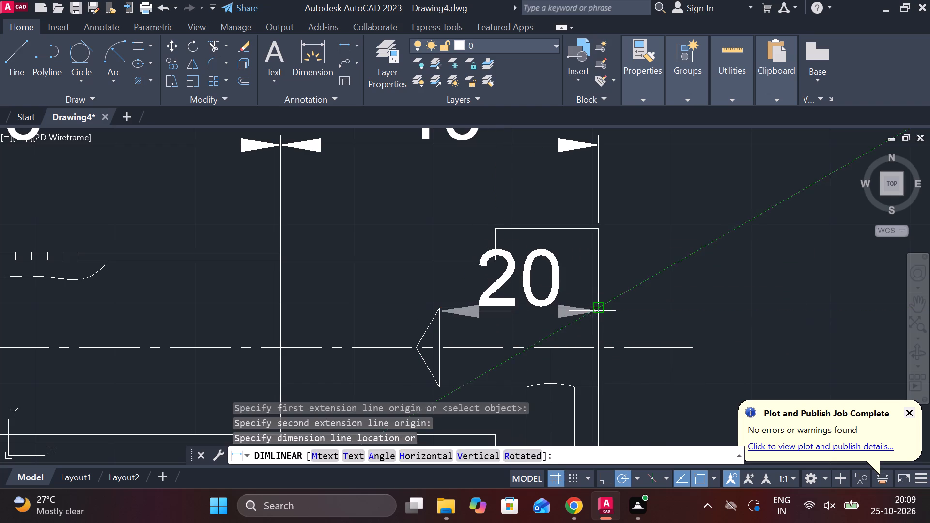
click(569, 213)
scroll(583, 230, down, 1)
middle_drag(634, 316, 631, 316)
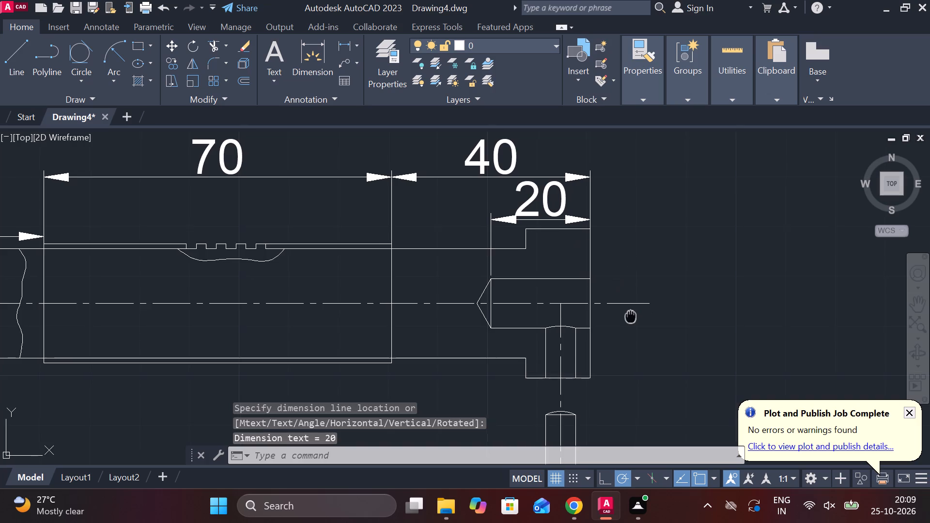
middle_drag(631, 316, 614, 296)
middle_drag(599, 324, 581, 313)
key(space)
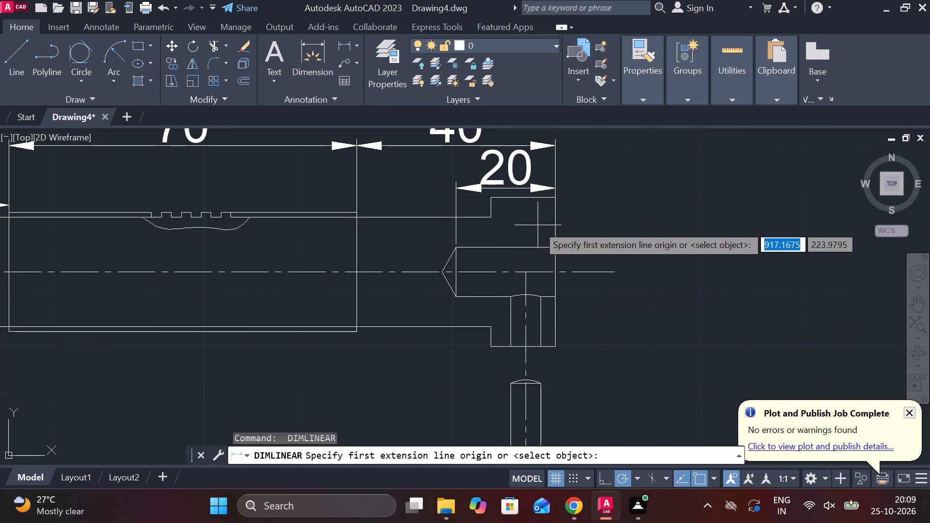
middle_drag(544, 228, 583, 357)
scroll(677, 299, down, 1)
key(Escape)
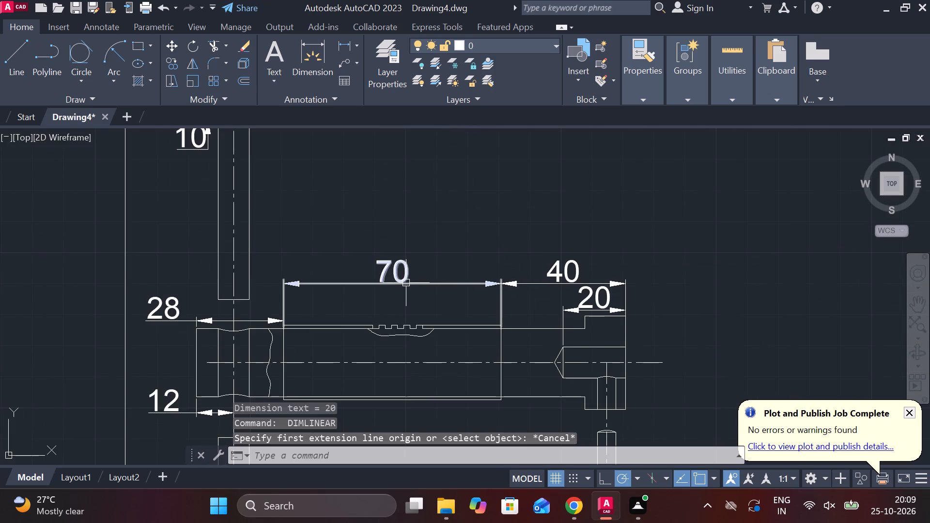
Raise the 40 and 70 dimensions farther above the bolt-like part, with their dimension lines aligned at the same height.
click(560, 271)
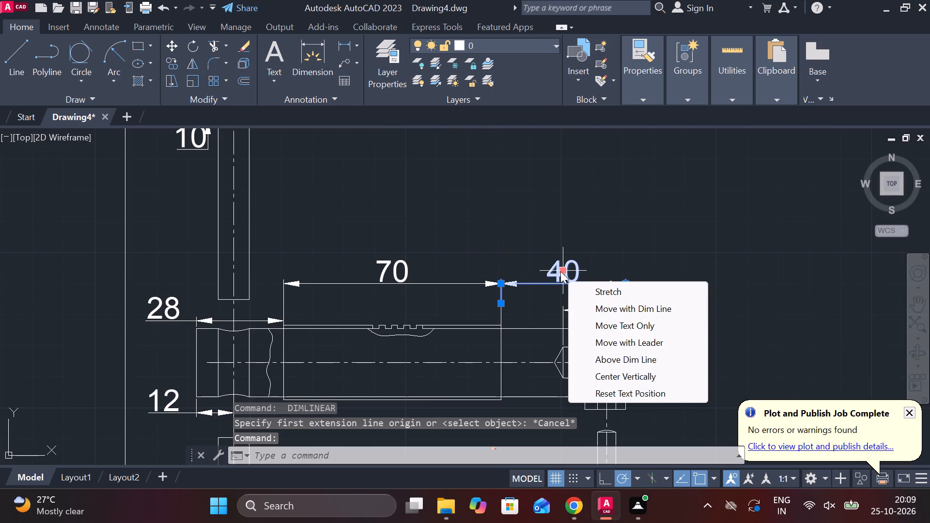
click(563, 270)
click(563, 242)
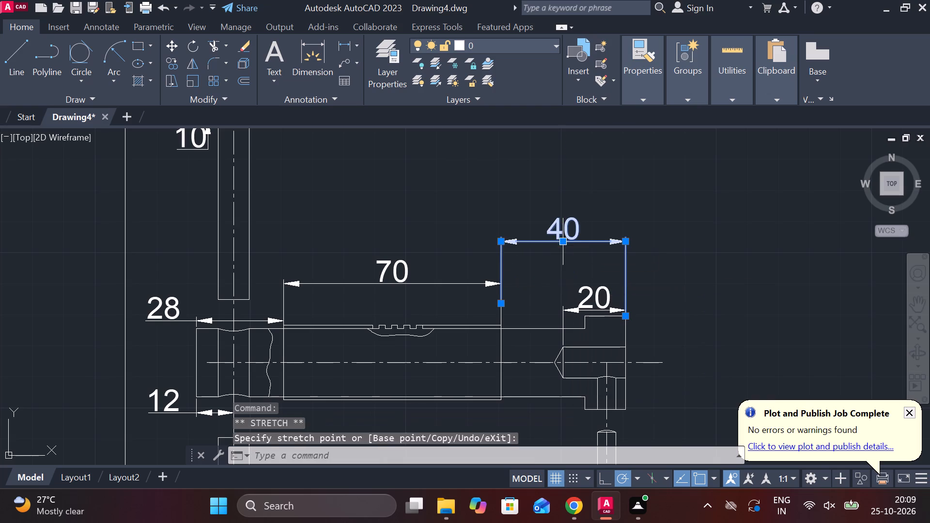
click(409, 276)
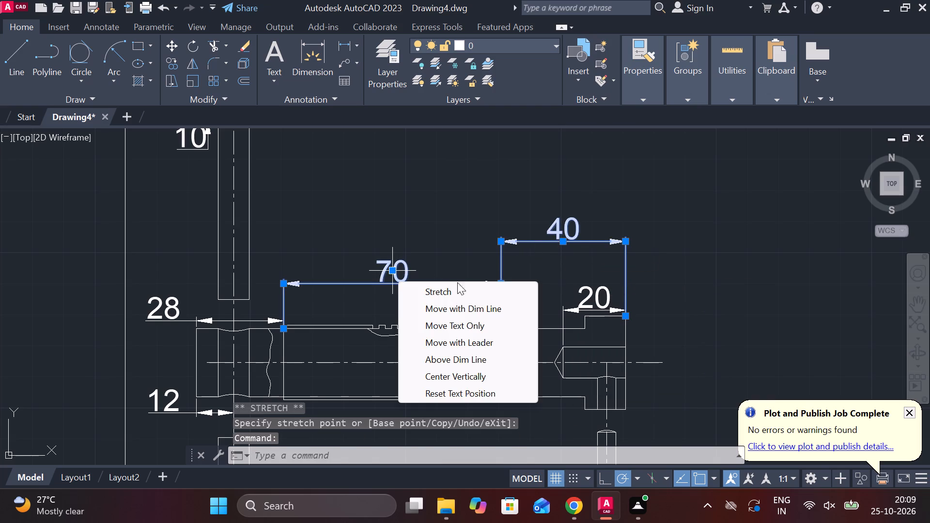
click(501, 284)
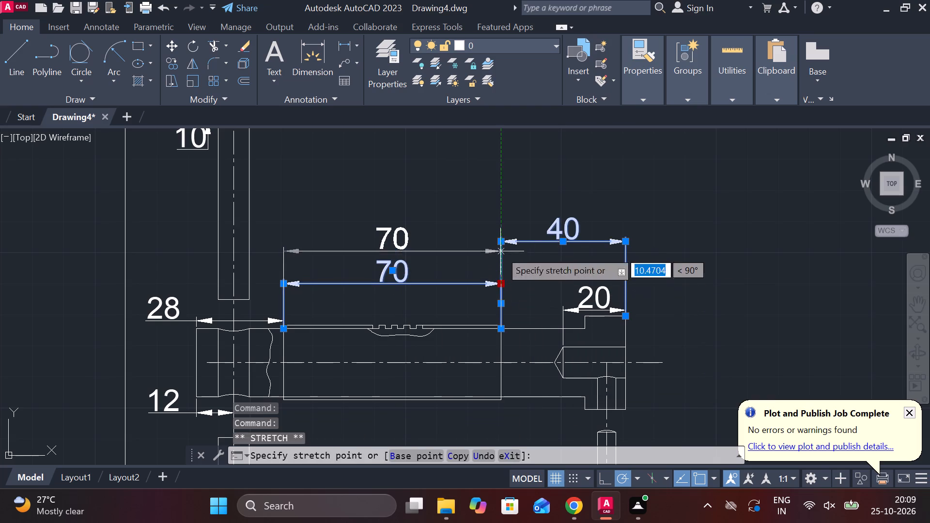
click(500, 245)
key(Escape)
Raise the 20 dimension to sit between the 40 dimension and the bolt's head.
click(600, 310)
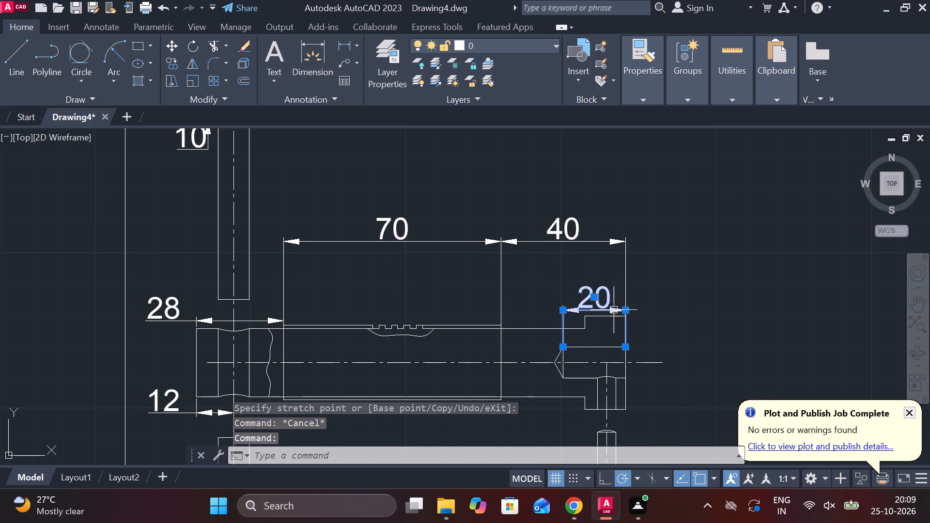
click(623, 309)
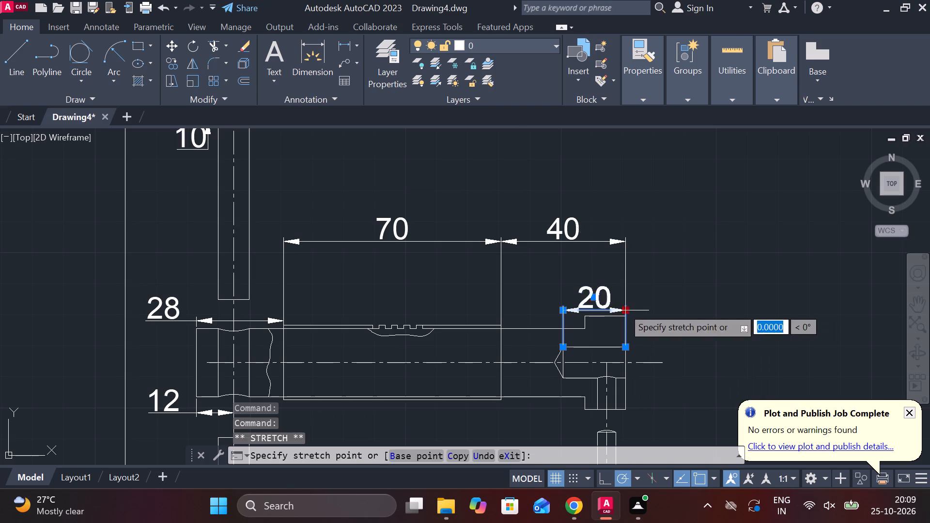
click(622, 275)
key(Escape)
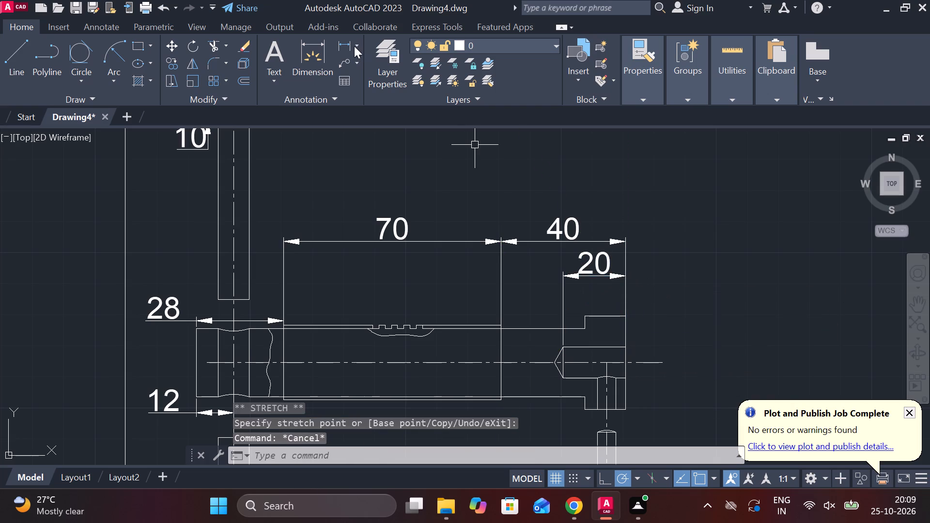
Dimension the horizontal width of the bolt's head, placed directly above the head and below the 20 dimension.
click(343, 45)
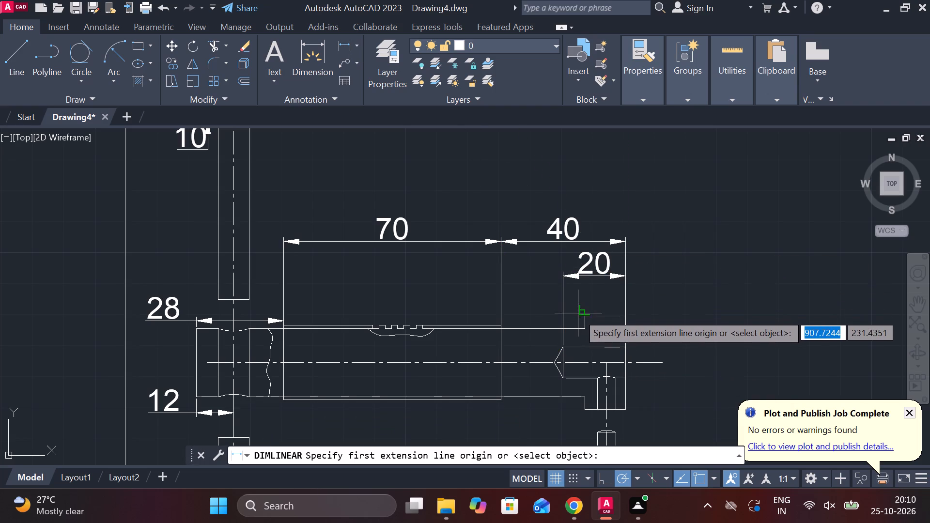
click(580, 317)
click(623, 317)
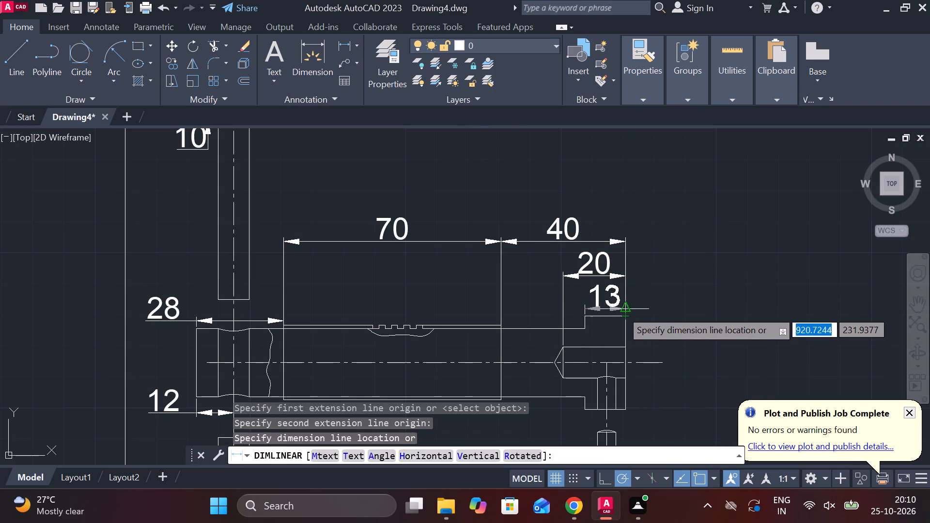
click(619, 308)
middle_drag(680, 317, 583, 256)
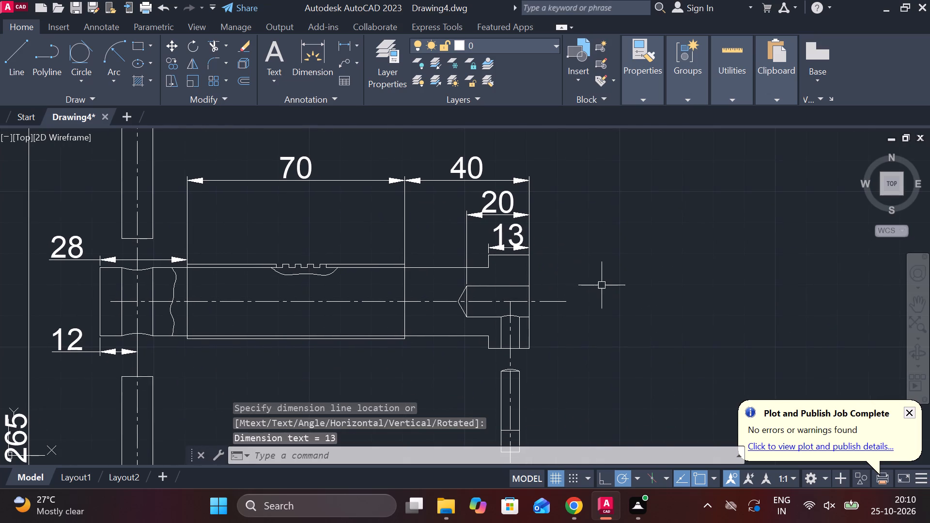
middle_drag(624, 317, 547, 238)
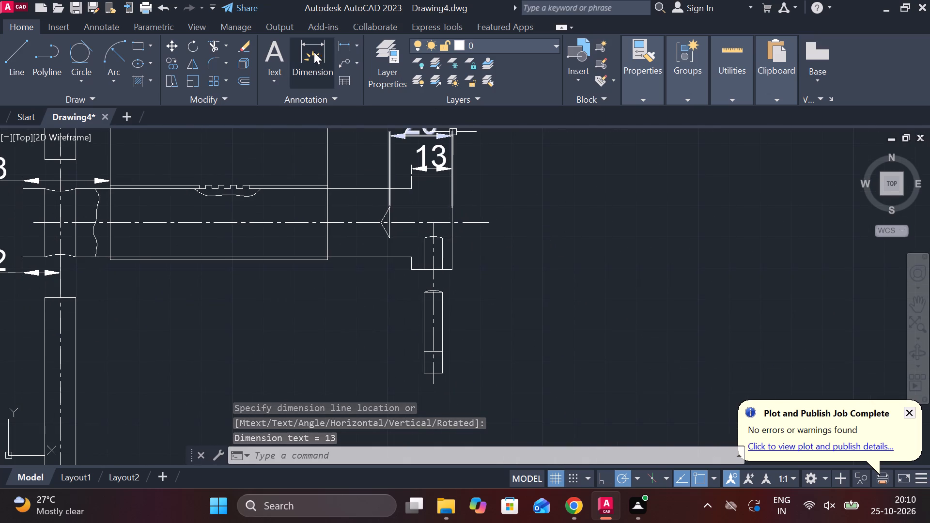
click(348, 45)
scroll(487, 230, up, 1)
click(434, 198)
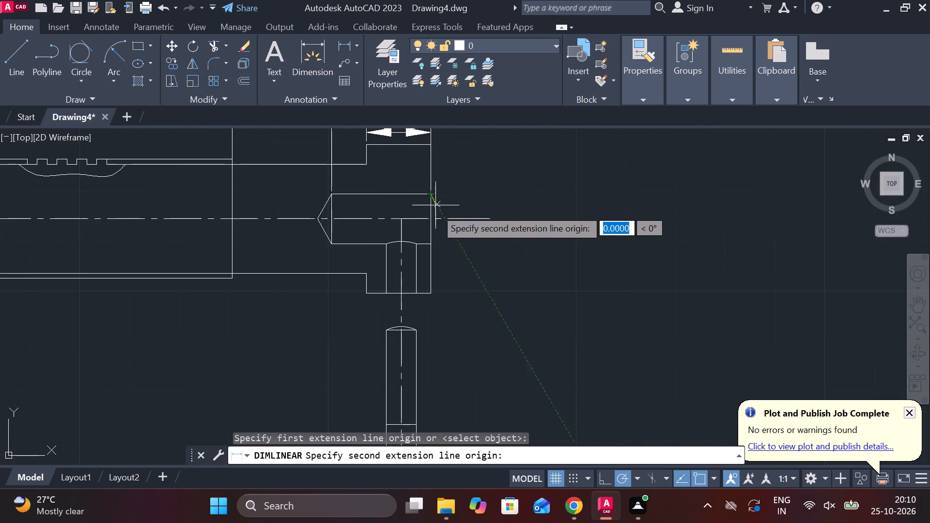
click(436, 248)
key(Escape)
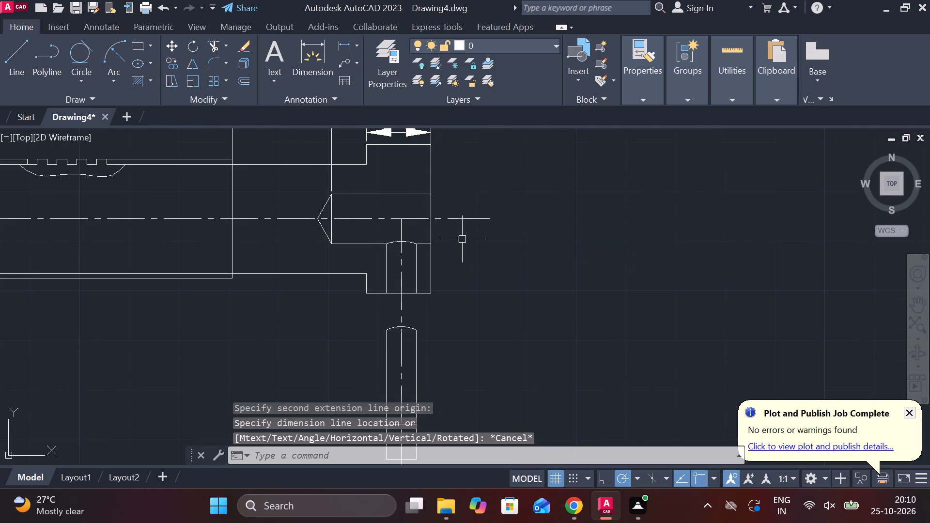
Dimension the vertical width of the axial hole at the head's end face, placed to the right of the part.
click(343, 43)
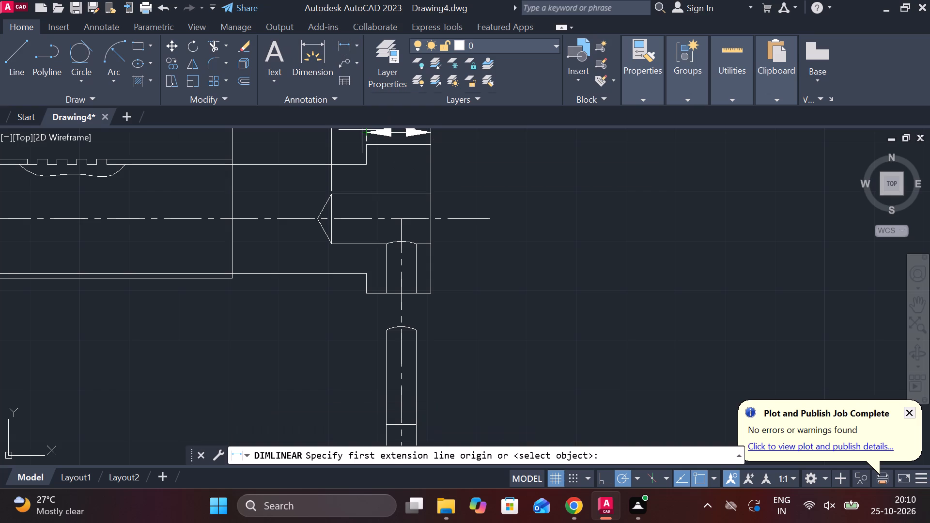
click(432, 194)
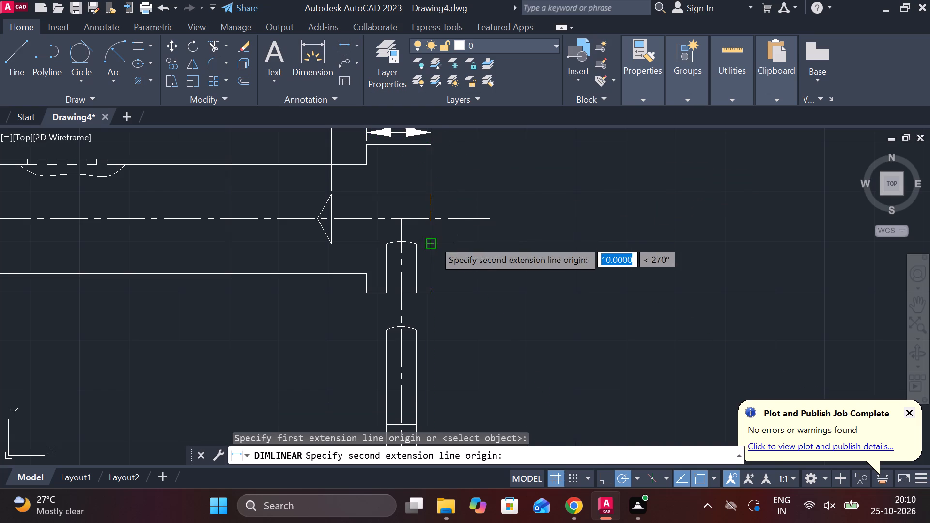
click(434, 240)
click(504, 237)
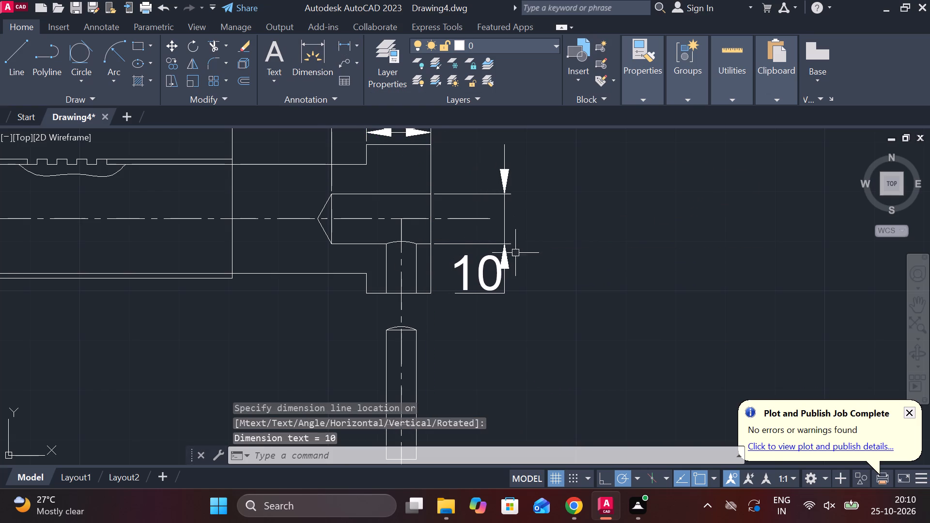
Add a diameter symbol before the 10 dimension text of the axial hole.
double_click(495, 264)
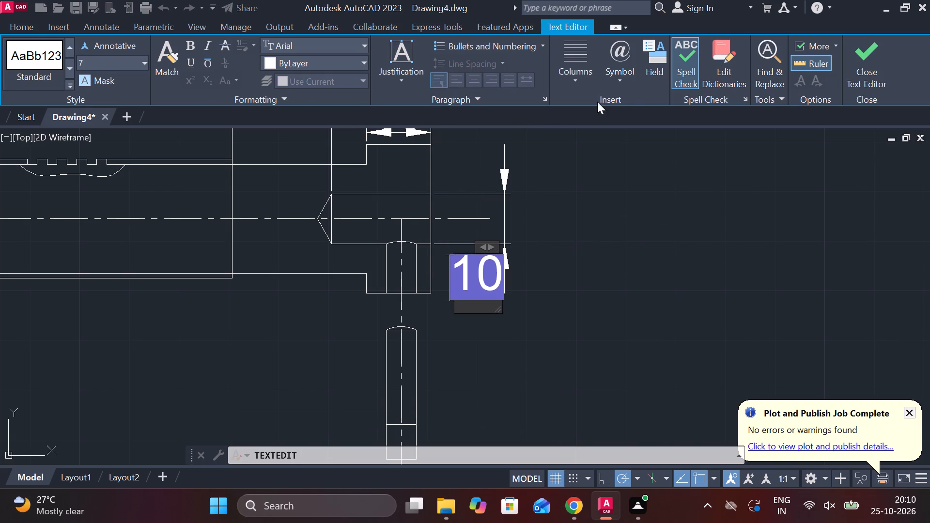
click(620, 79)
click(637, 136)
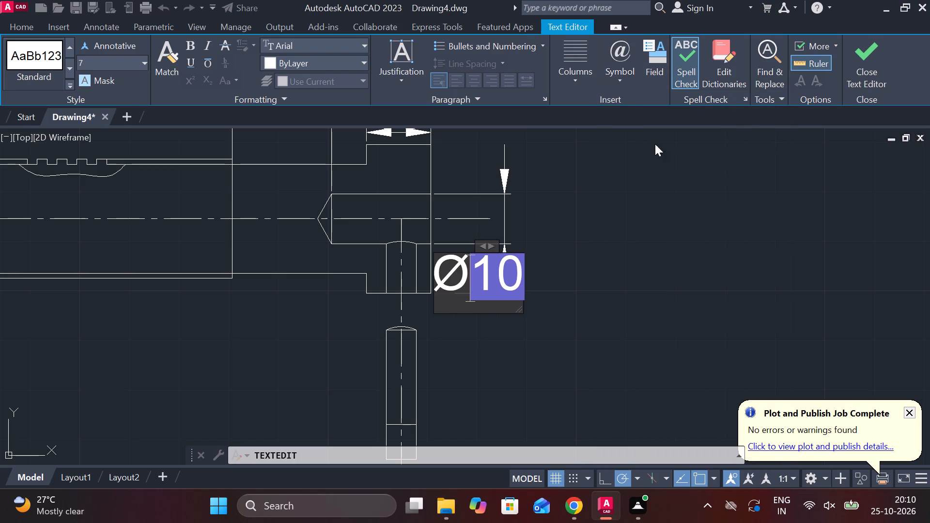
click(885, 74)
key(Escape)
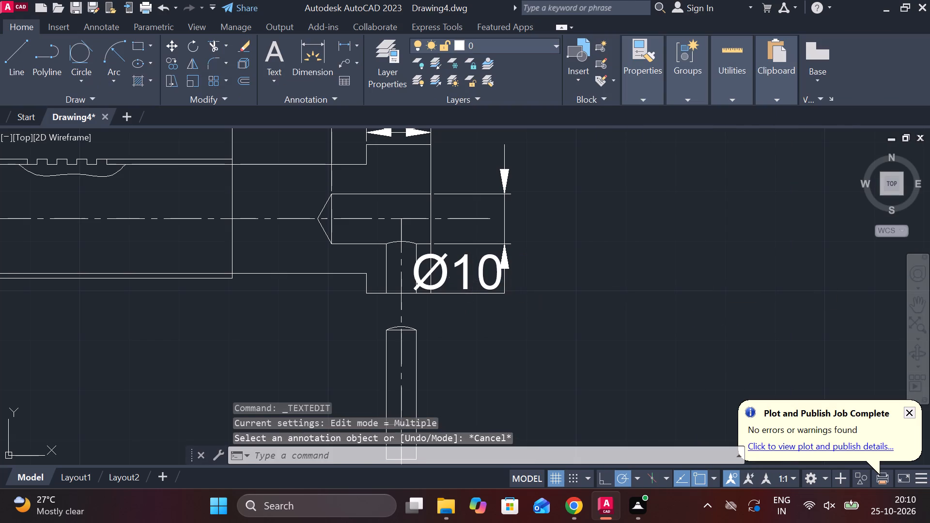
Reposition the Ø10 text above its extension lines, beside the 13 dimension, with the dimension line closer to the bolt's head.
click(472, 277)
key(Escape)
click(502, 272)
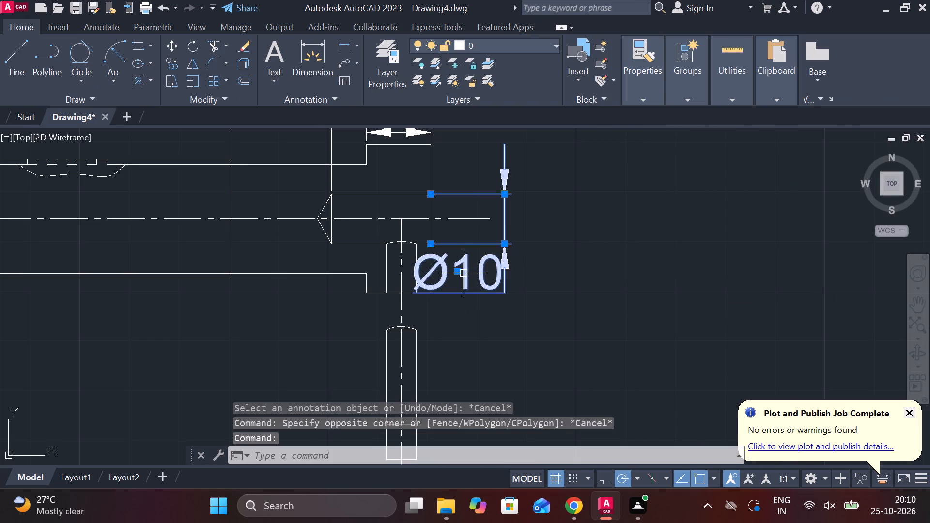
click(457, 273)
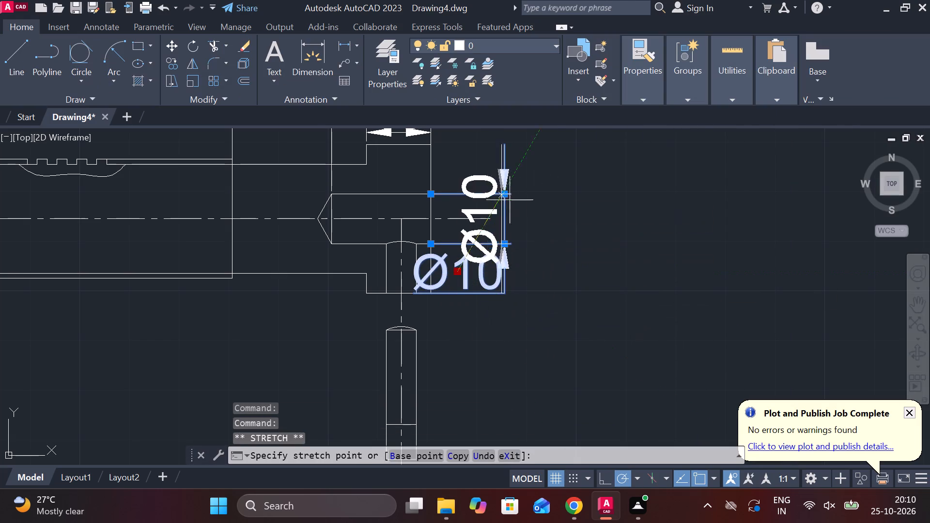
middle_drag(523, 196, 493, 289)
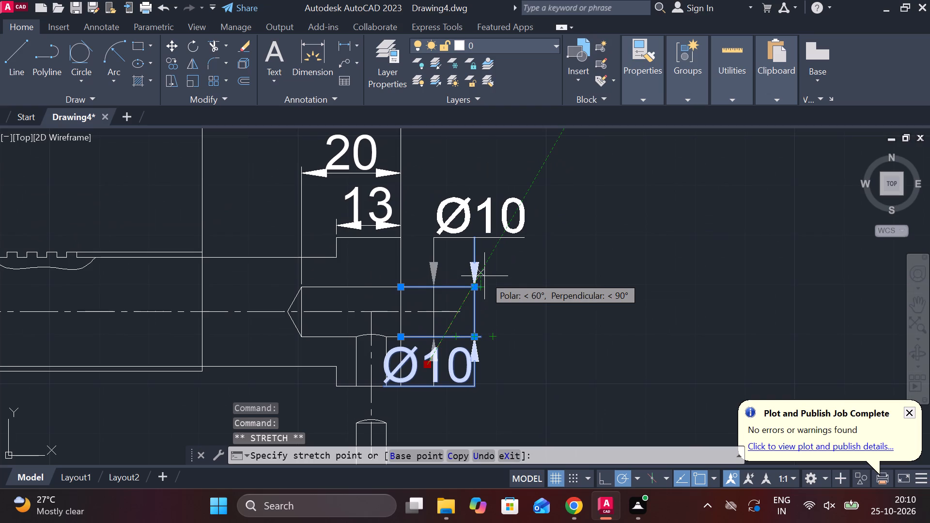
click(475, 268)
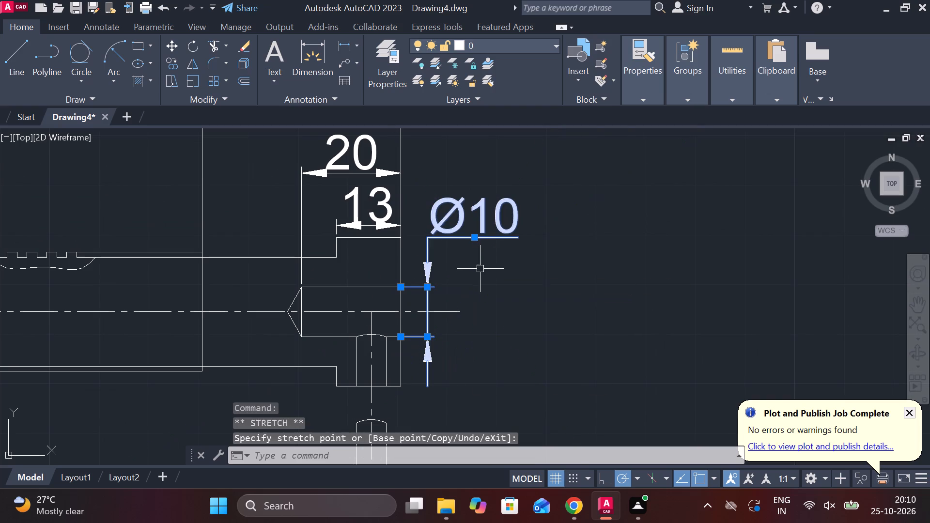
key(Escape)
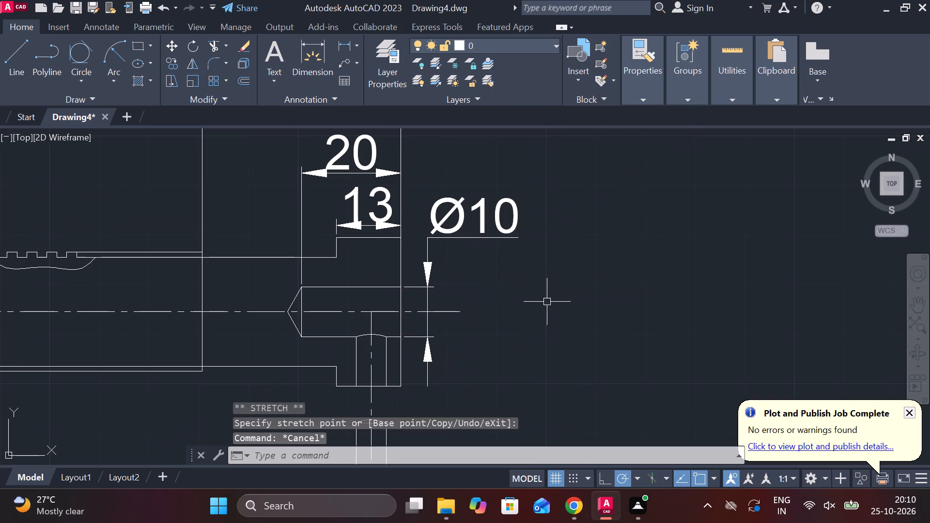
Dimension the full vertical height of the bolt's head, placed to the right of the Ø10 dimension line.
click(346, 46)
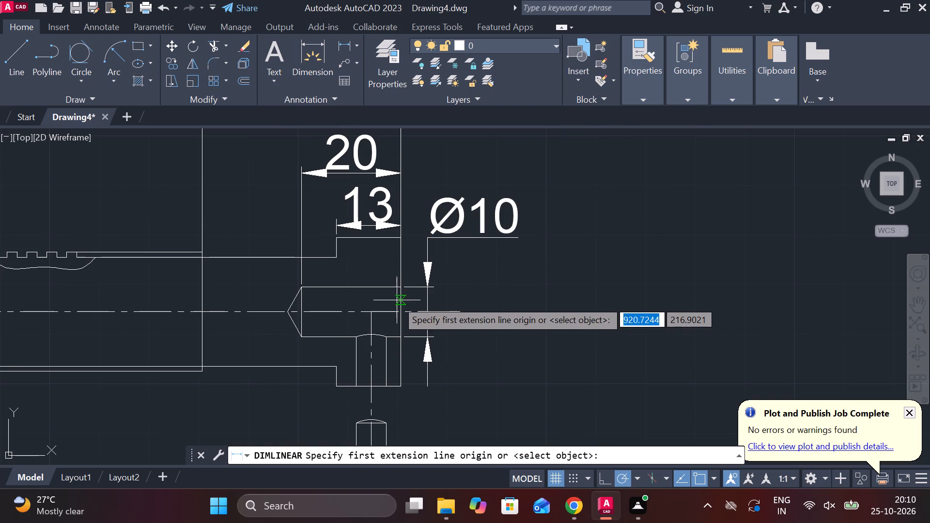
click(393, 241)
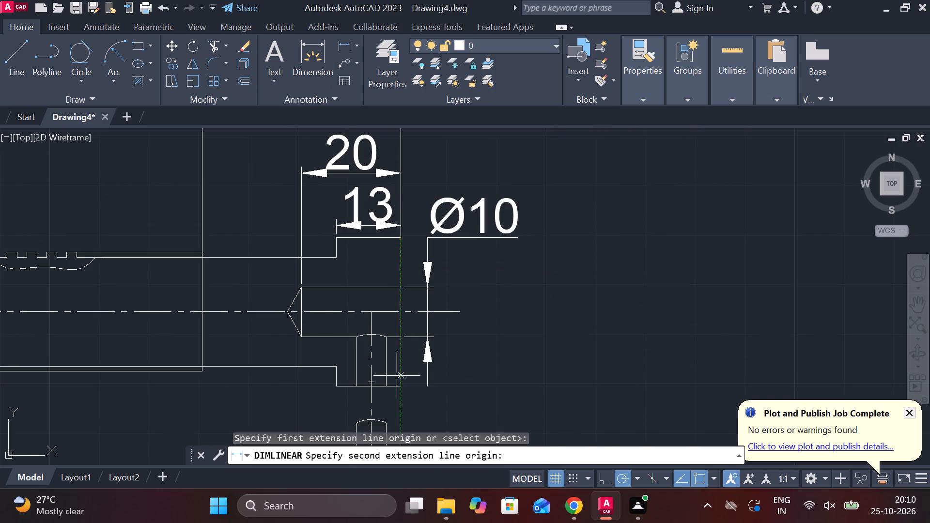
click(397, 382)
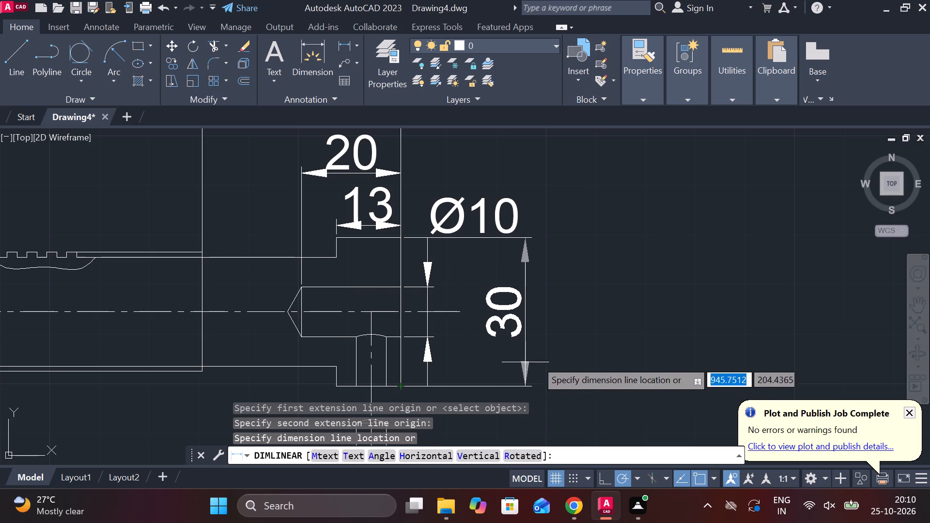
click(483, 355)
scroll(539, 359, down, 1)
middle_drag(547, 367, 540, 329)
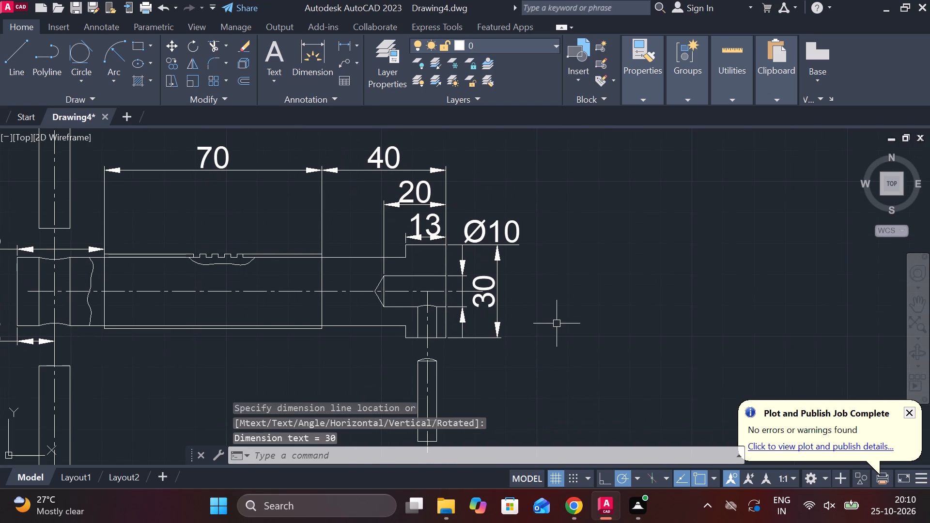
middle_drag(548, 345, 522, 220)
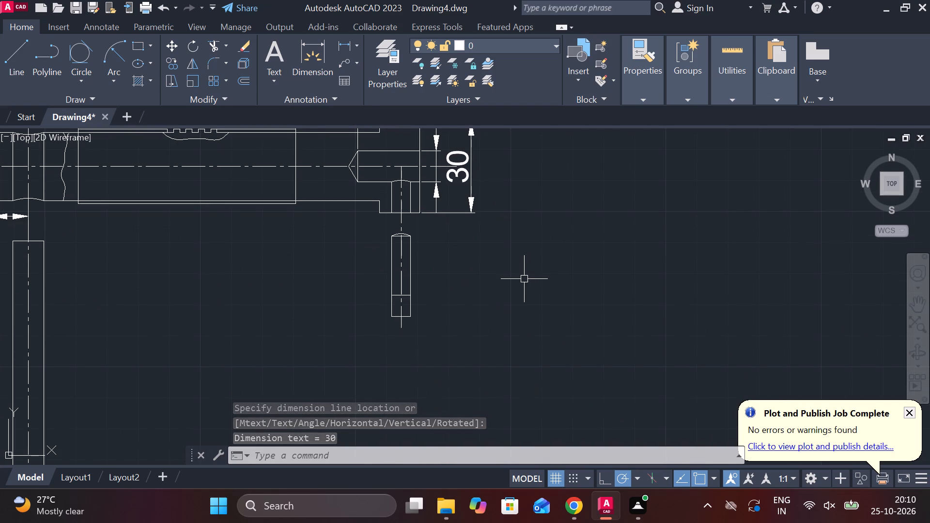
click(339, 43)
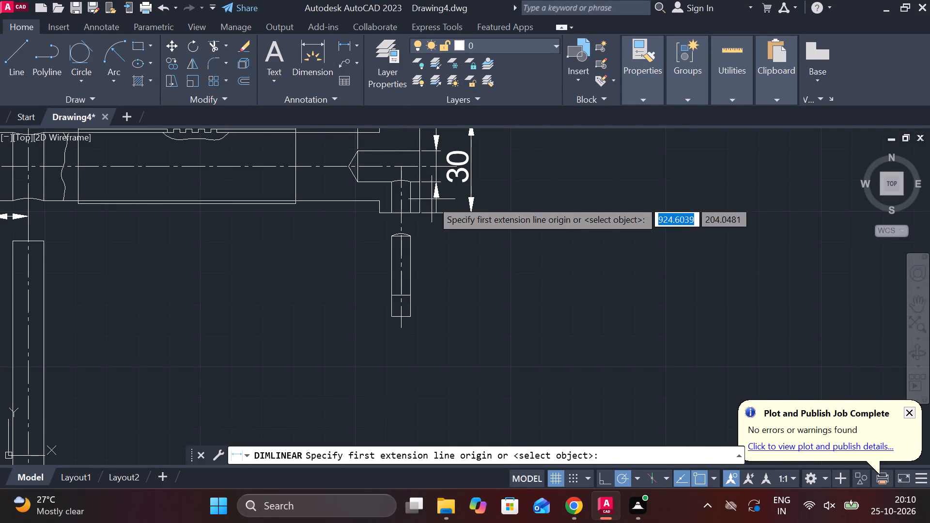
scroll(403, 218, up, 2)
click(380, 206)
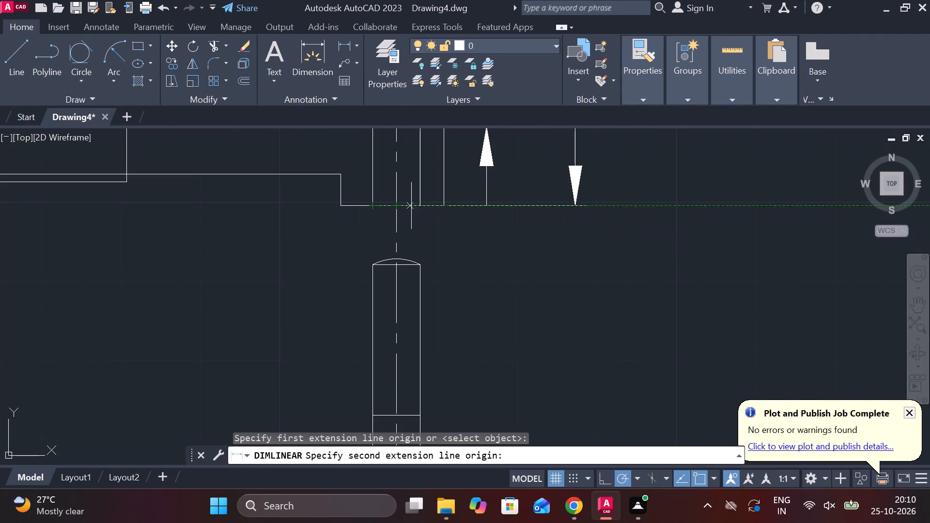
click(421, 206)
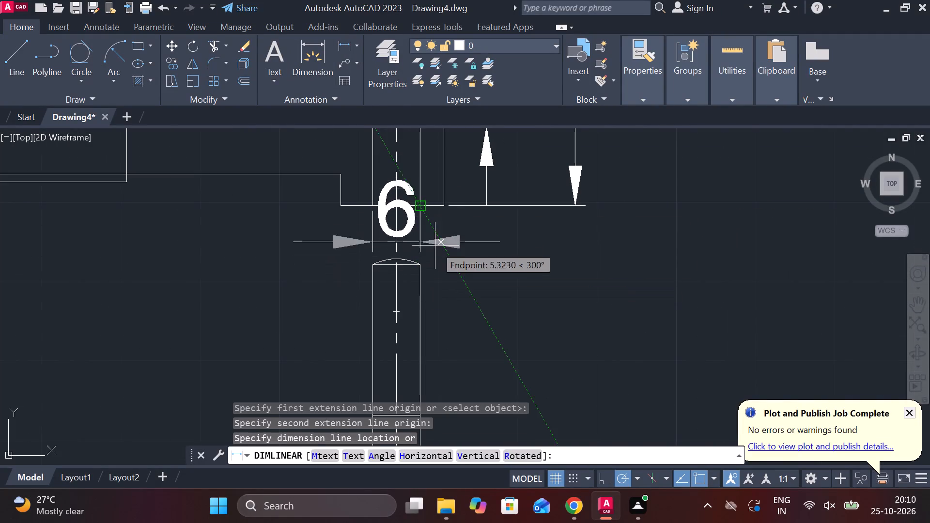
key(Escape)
Join the outline segments of the small separate pin below the bolt's head, including its rounded top and bottom edge.
scroll(449, 259, down, 1)
middle_drag(450, 346, 449, 323)
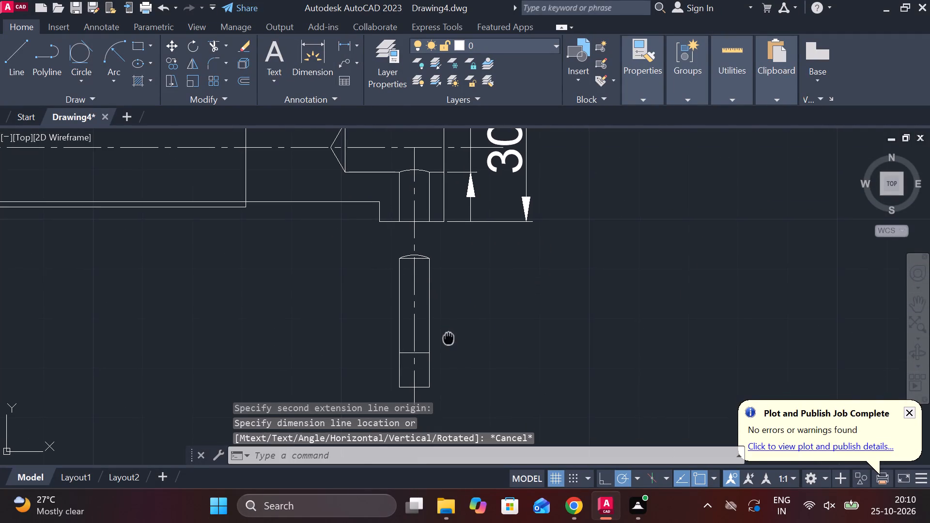
middle_drag(449, 323, 448, 317)
drag(451, 361, 426, 332)
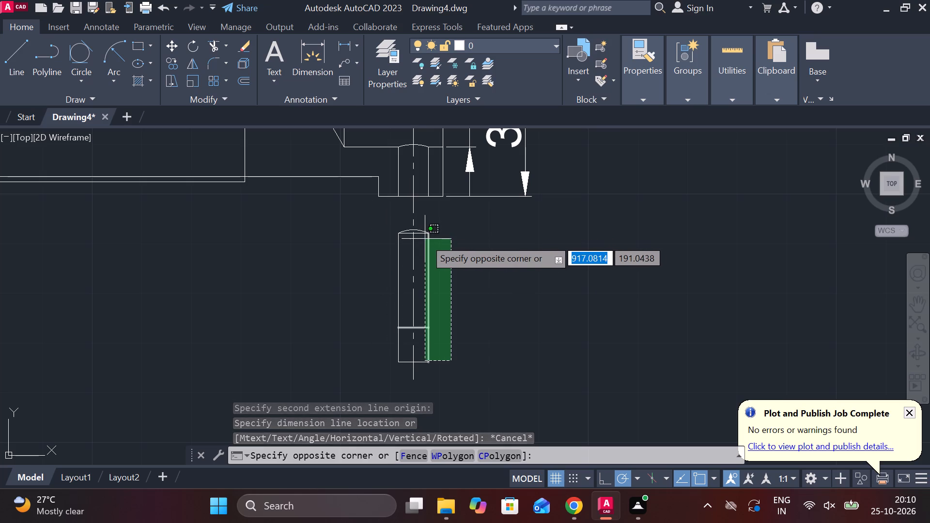
click(425, 238)
click(397, 260)
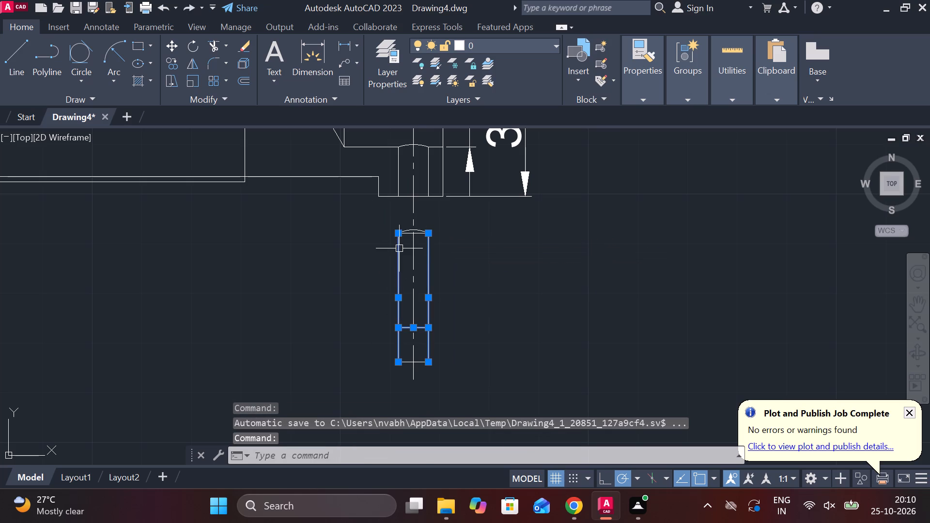
click(404, 239)
scroll(404, 239, up, 2)
key(Escape)
click(404, 215)
click(407, 224)
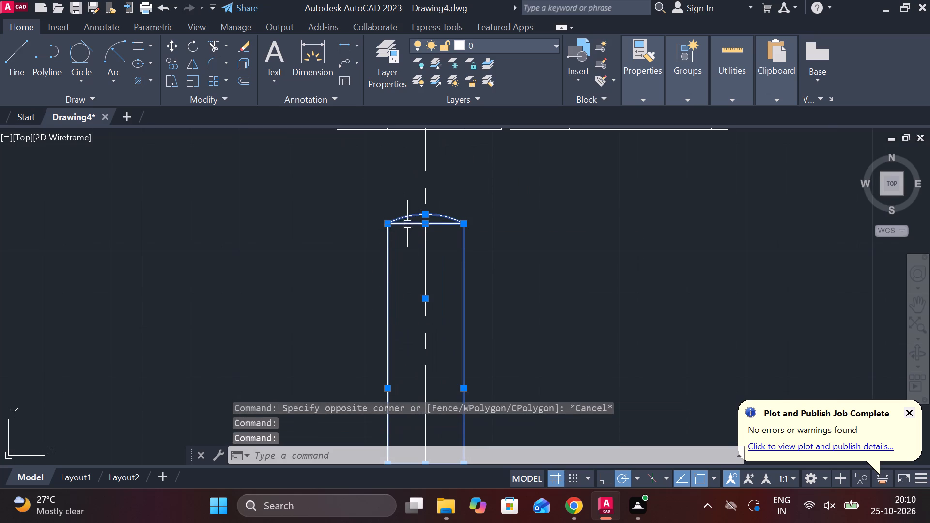
scroll(528, 256, down, 1)
middle_drag(509, 373, 481, 273)
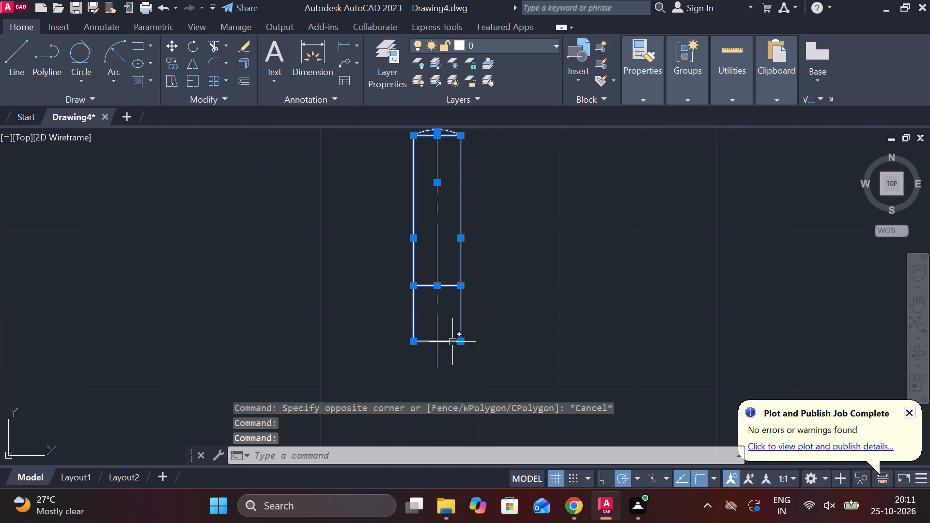
click(452, 340)
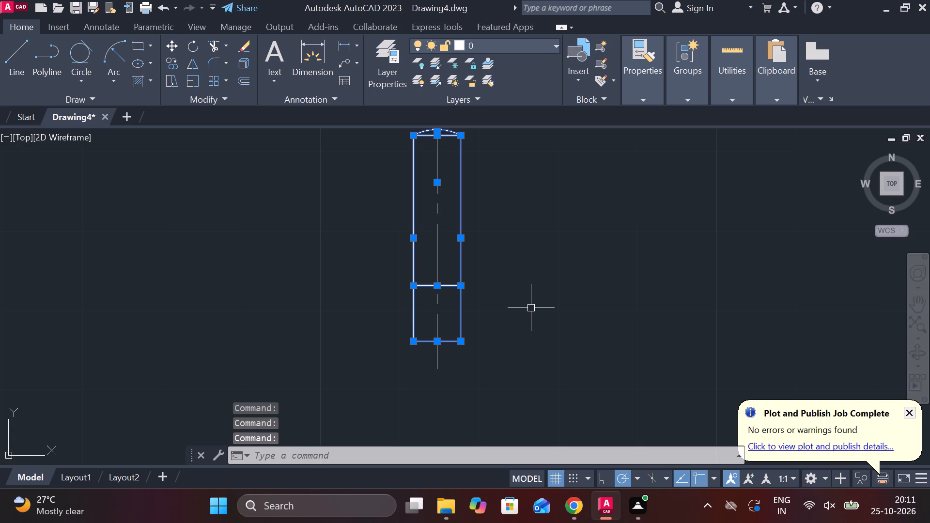
key(j)
key(Return)
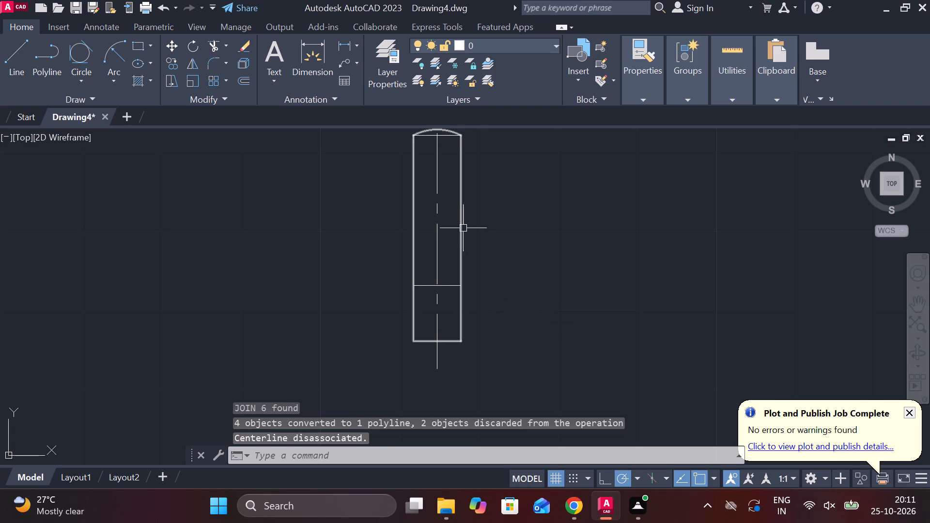
Move the pin's joined outline and its two inner horizontal lines straight down along the centerline by about 13.5 units.
click(463, 228)
click(452, 289)
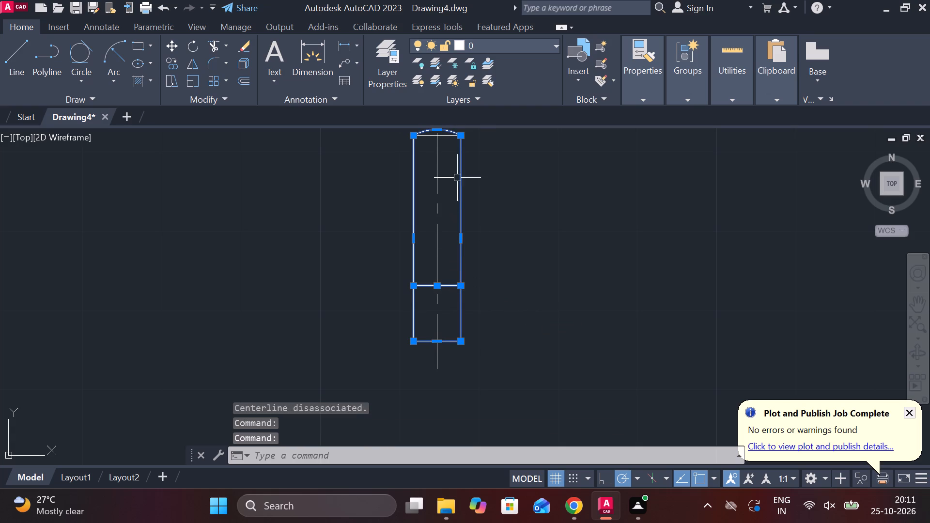
click(447, 137)
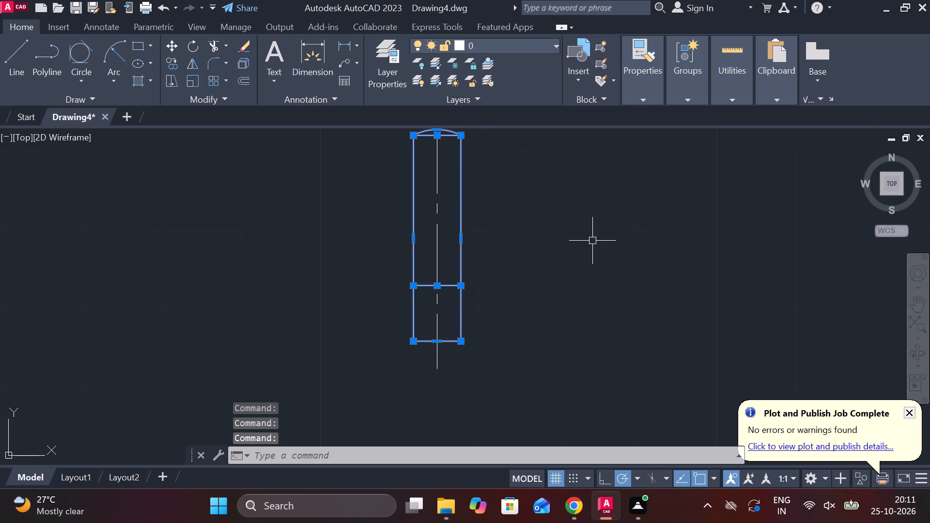
key(m)
key(Return)
middle_drag(551, 232, 555, 277)
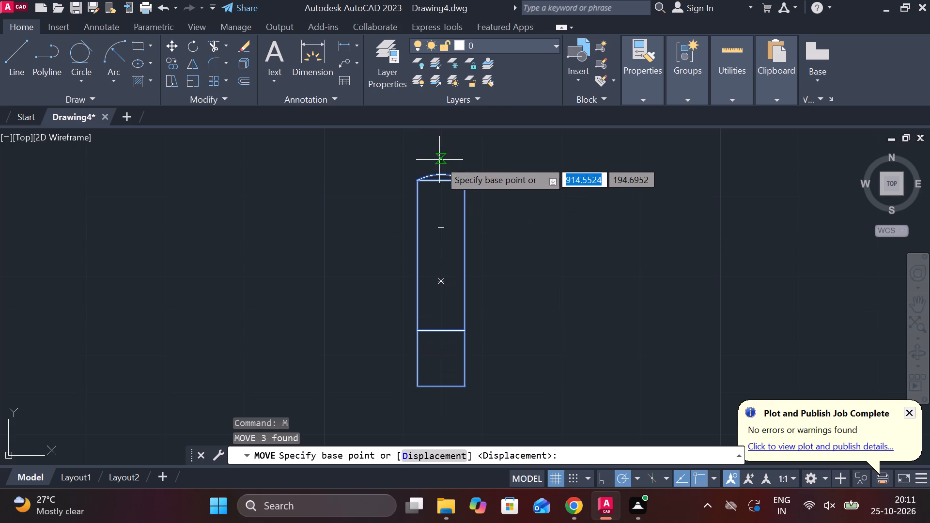
click(441, 171)
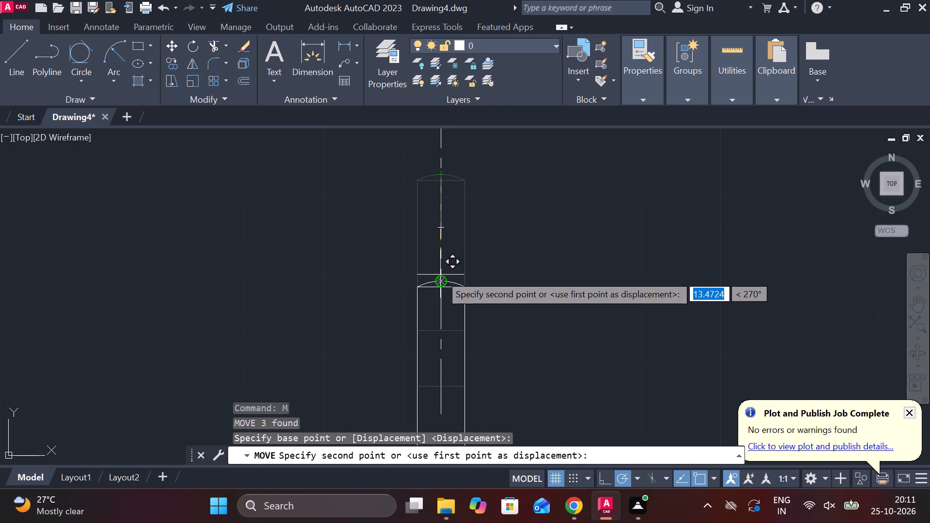
click(440, 275)
middle_drag(498, 310, 474, 132)
key(Escape)
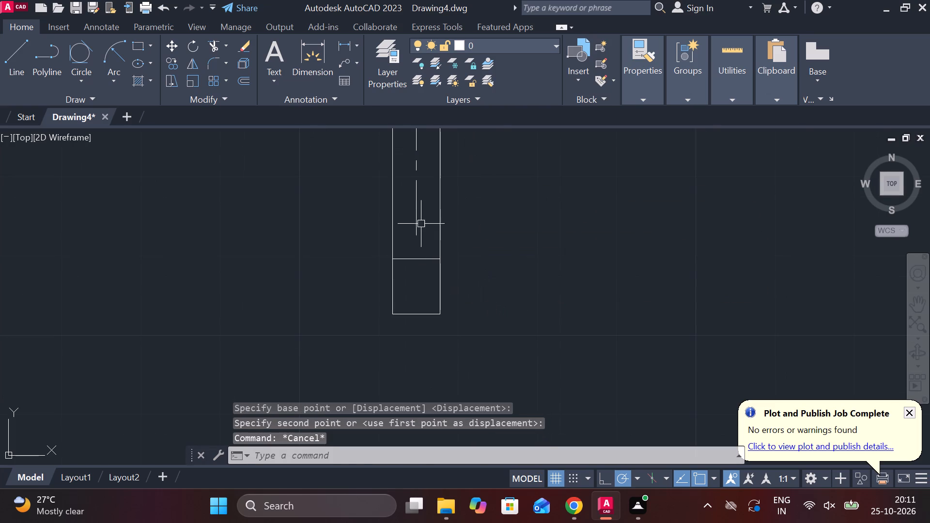
Extend the lower end of the vertical centerline to just past the bottom edge of the moved pin.
click(421, 224)
key(Escape)
click(415, 217)
click(415, 235)
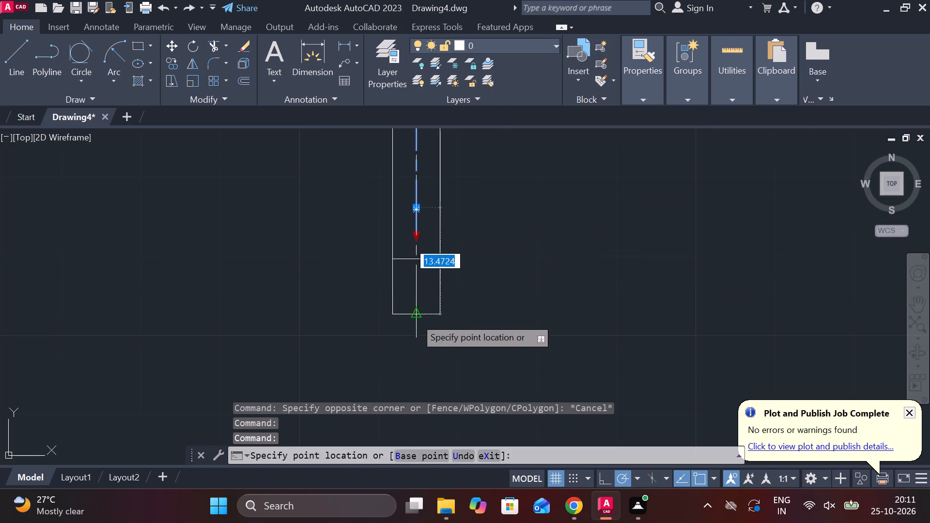
click(416, 343)
key(Escape)
Dimension the horizontal width of the cross hole at the underside of the bolt's head, placed between the head and pin.
scroll(489, 292, down, 2)
middle_drag(504, 248, 497, 307)
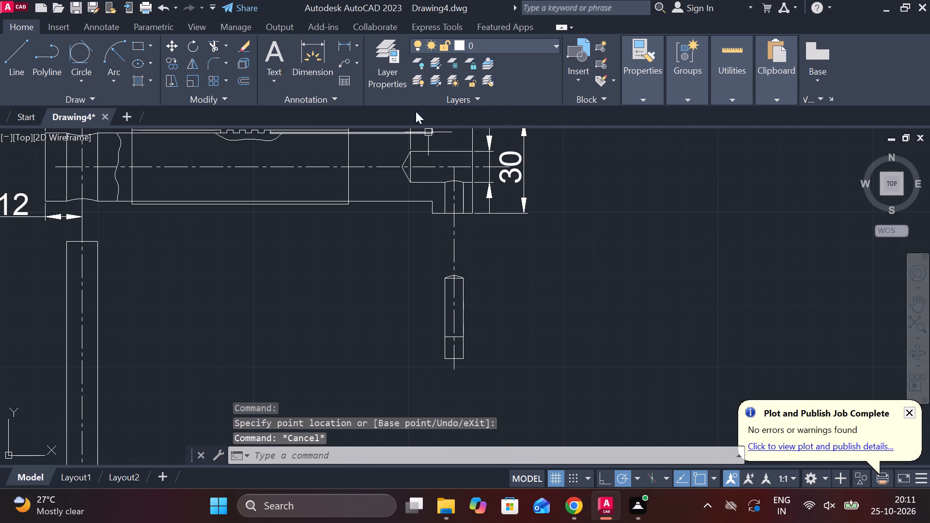
click(347, 45)
scroll(480, 211, up, 2)
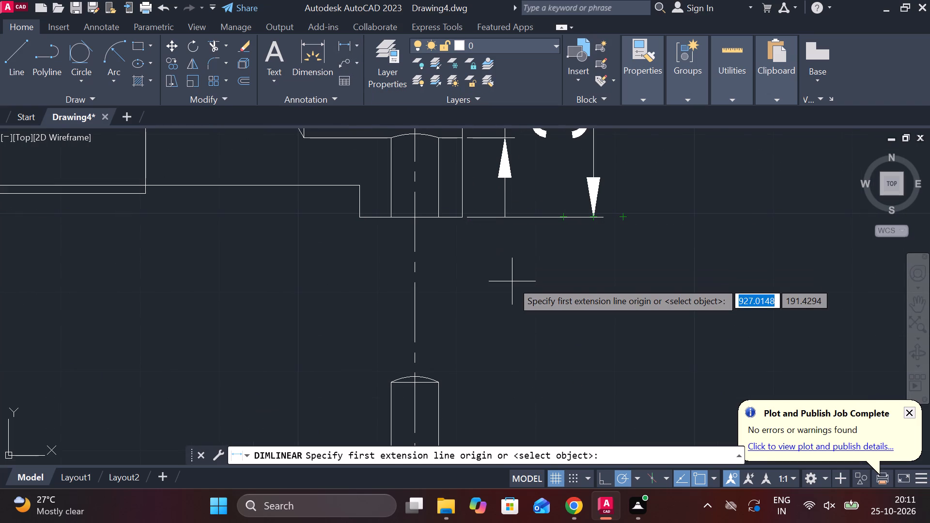
click(399, 217)
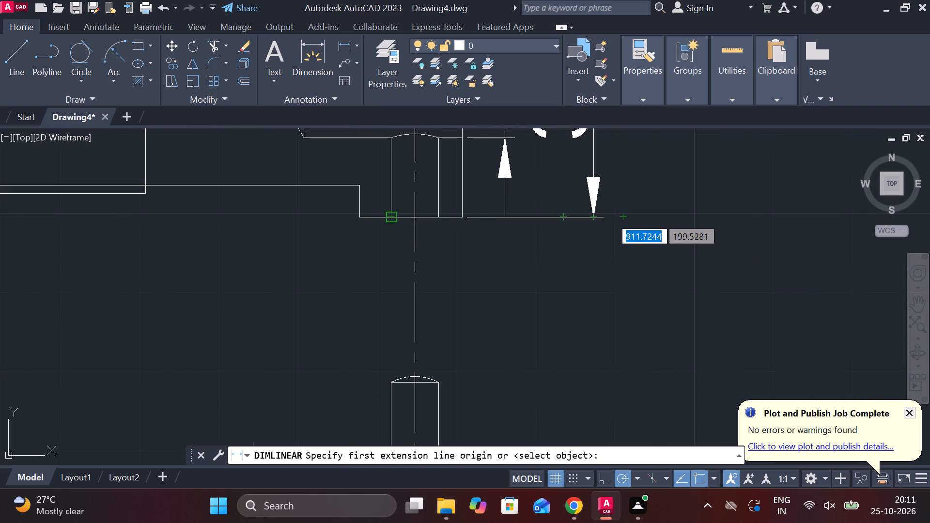
click(443, 217)
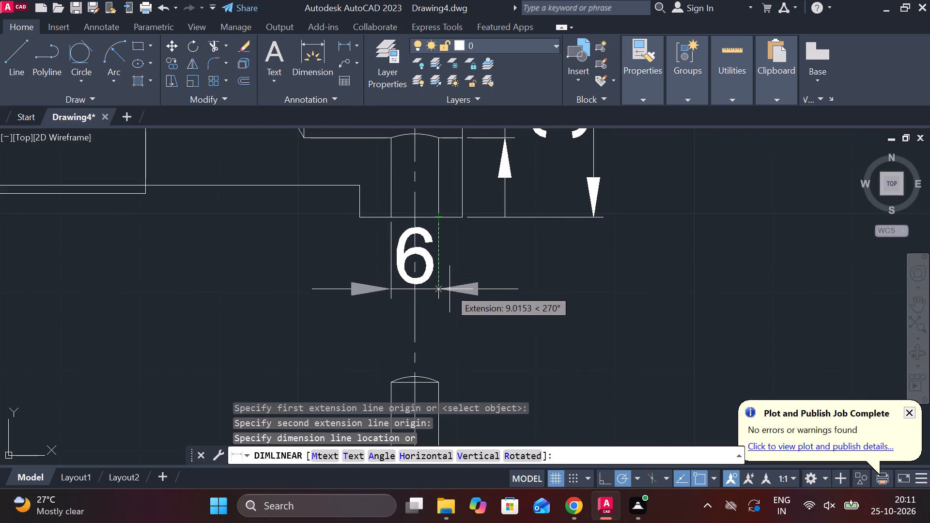
click(449, 289)
Add a linear dimension across the width of the small separate pin, with the dimension line crossing its upper half.
middle_drag(471, 335, 466, 273)
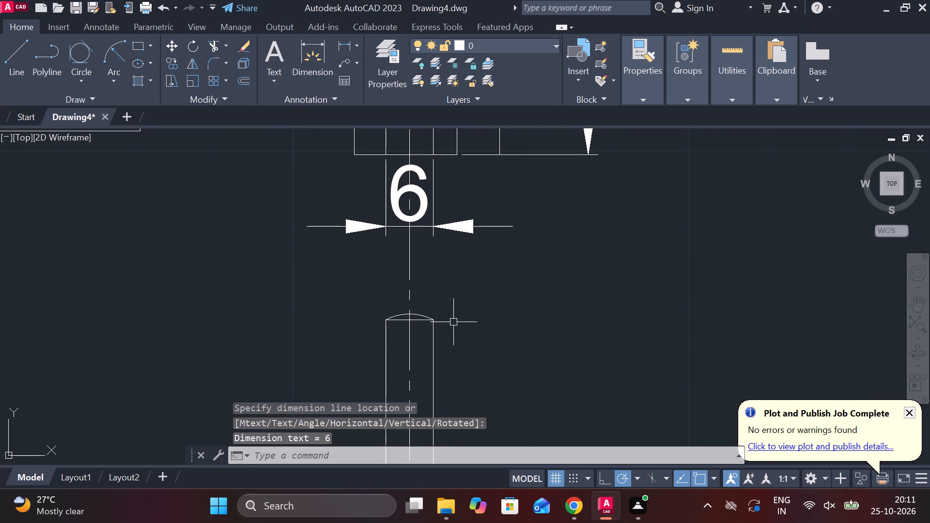
key(space)
middle_drag(453, 323, 448, 236)
key(space)
key(space)
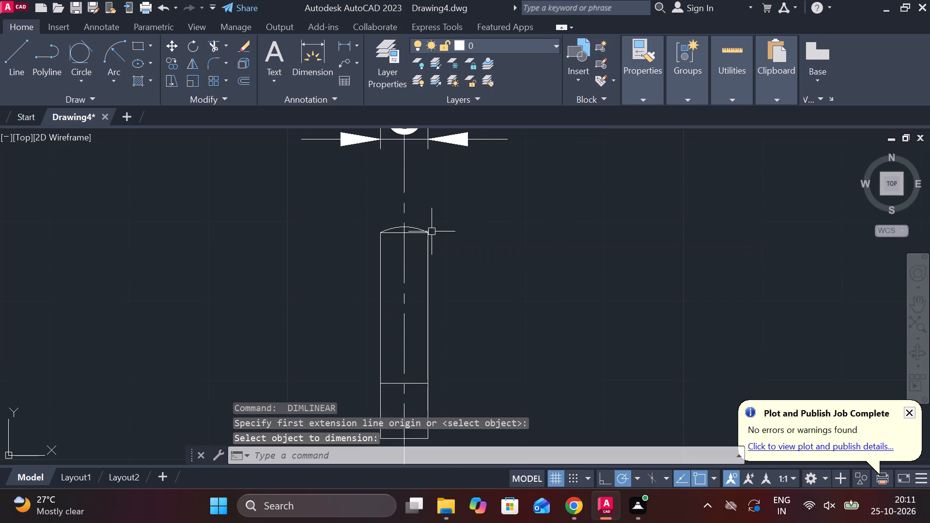
click(345, 45)
middle_drag(463, 234, 463, 177)
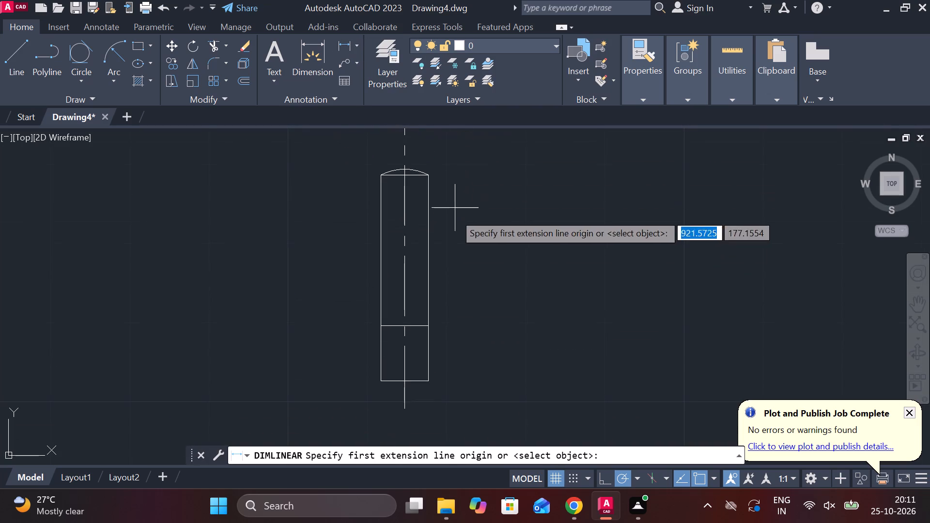
click(383, 255)
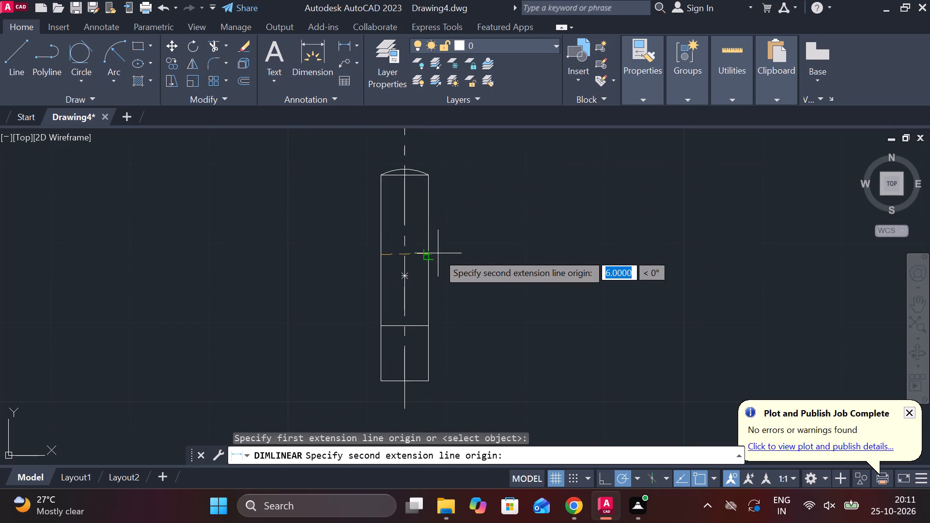
click(431, 258)
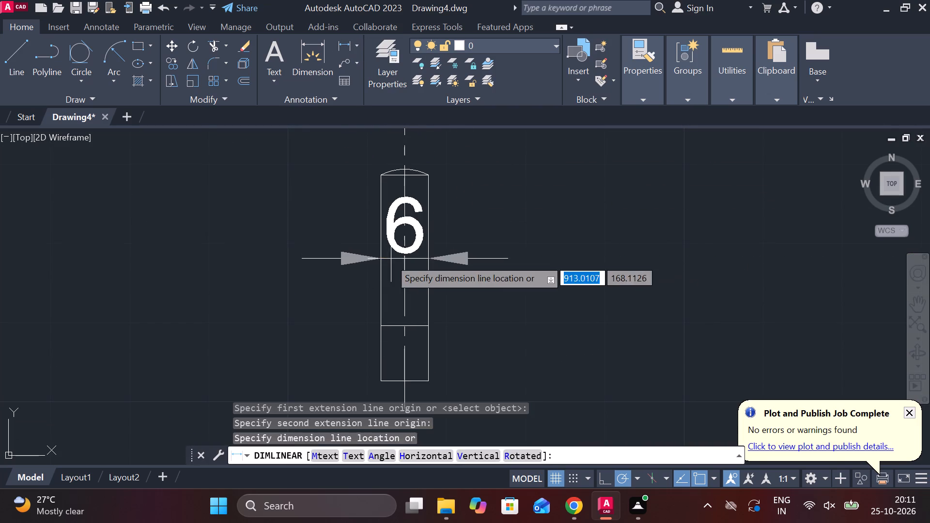
click(355, 259)
Move the text of the pin's width dimension out of the outline to the left side of the pin.
click(410, 239)
key(Escape)
click(414, 246)
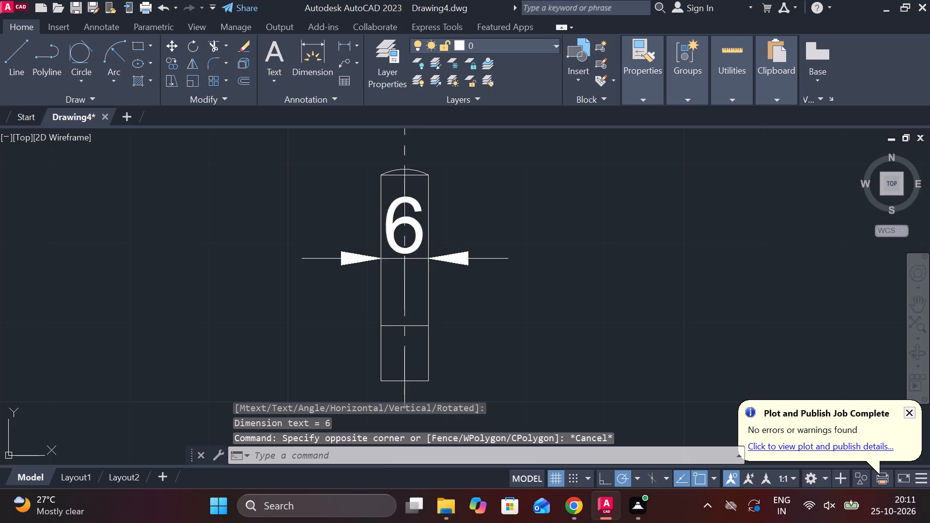
click(405, 227)
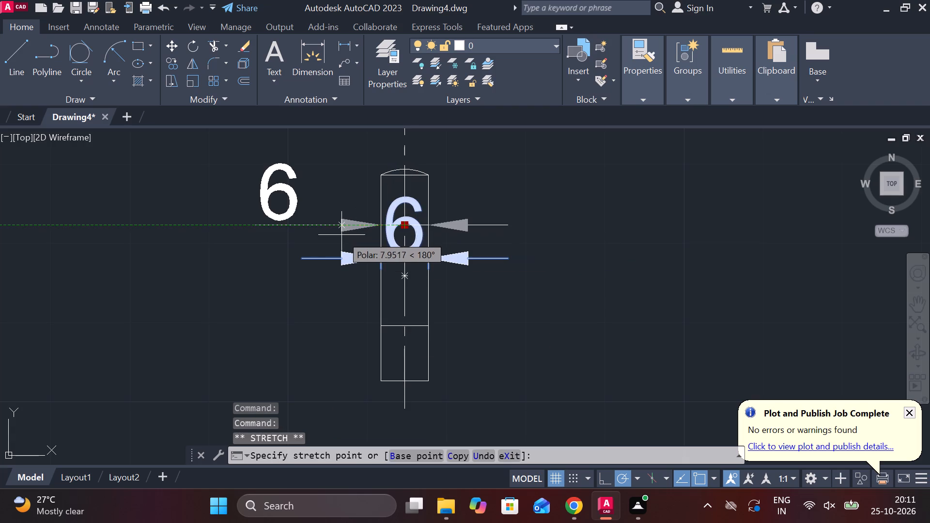
click(341, 245)
key(Escape)
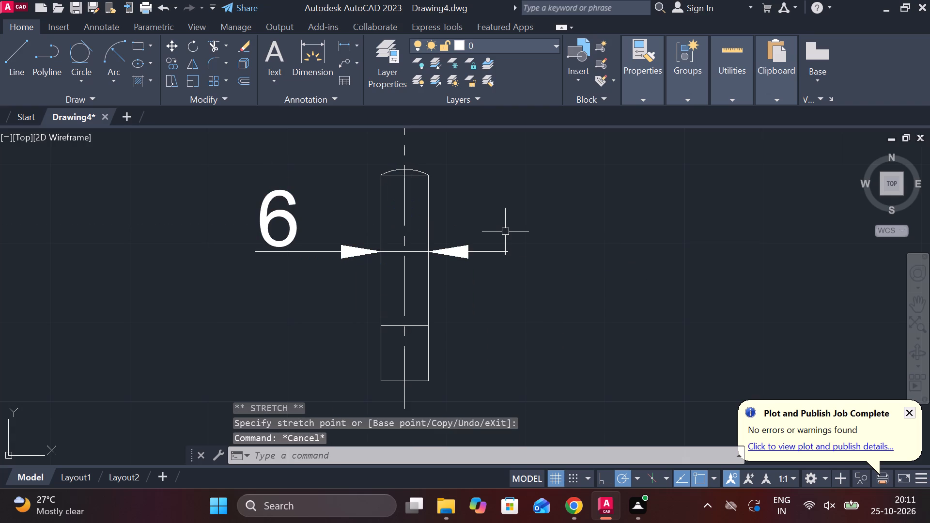
Explode the small pin's joined outline into separate segments.
click(427, 272)
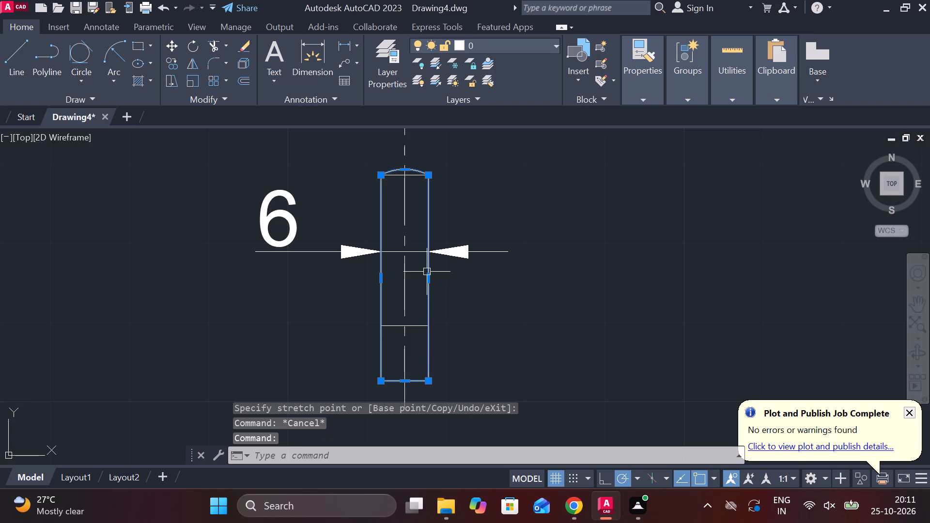
key(Escape)
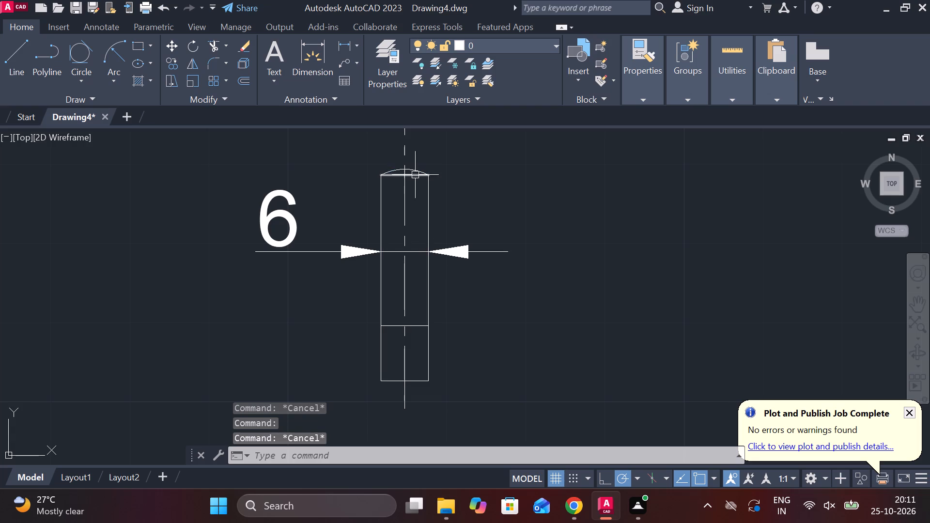
click(425, 217)
key(e)
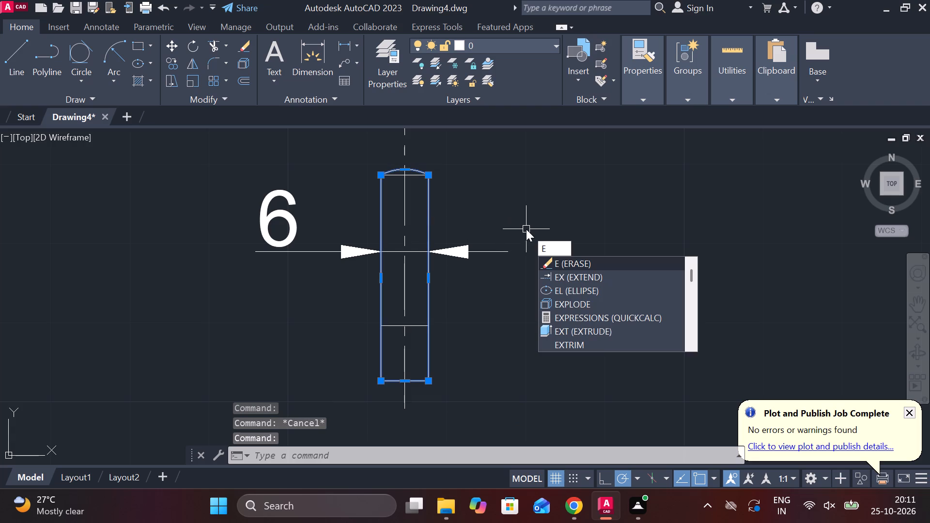
key(BackSpace)
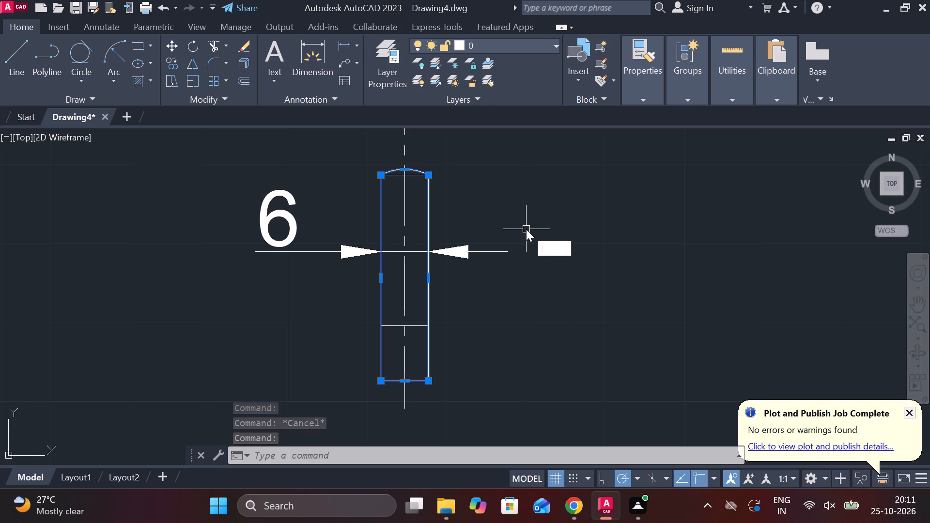
text(EX)
click(569, 273)
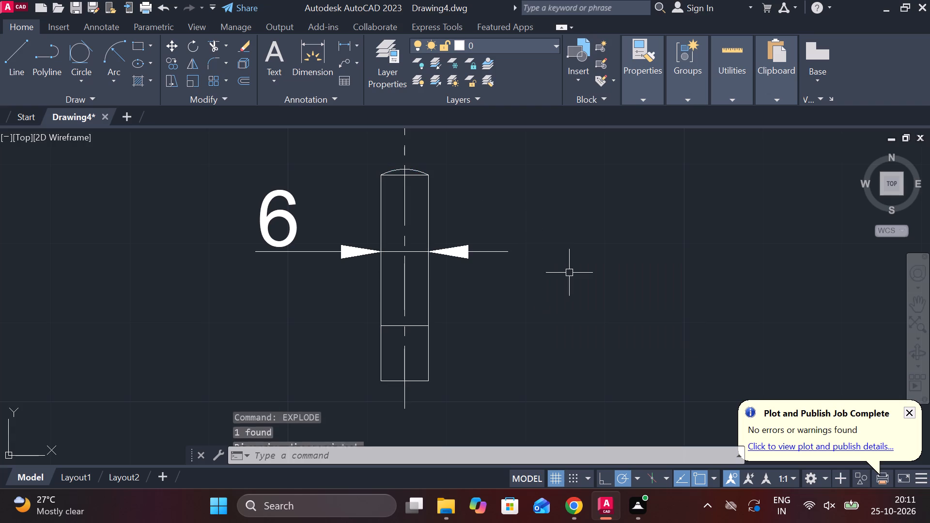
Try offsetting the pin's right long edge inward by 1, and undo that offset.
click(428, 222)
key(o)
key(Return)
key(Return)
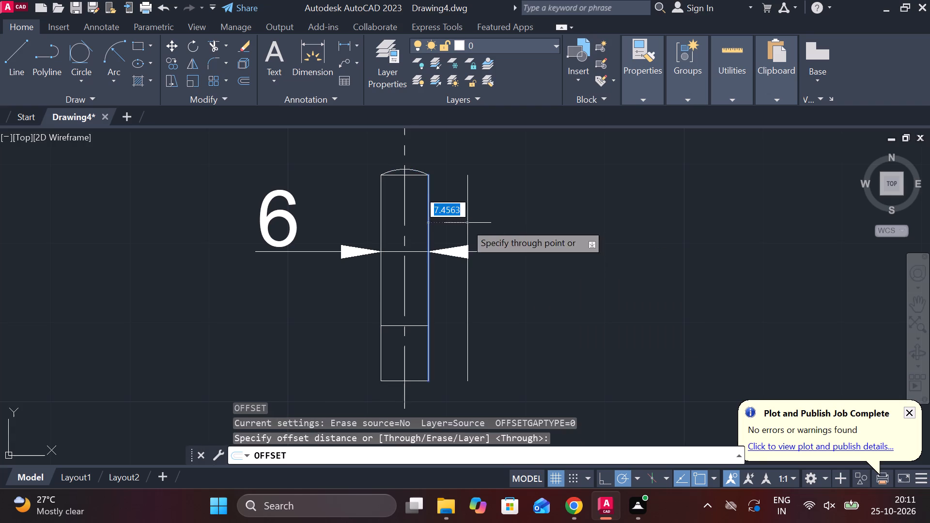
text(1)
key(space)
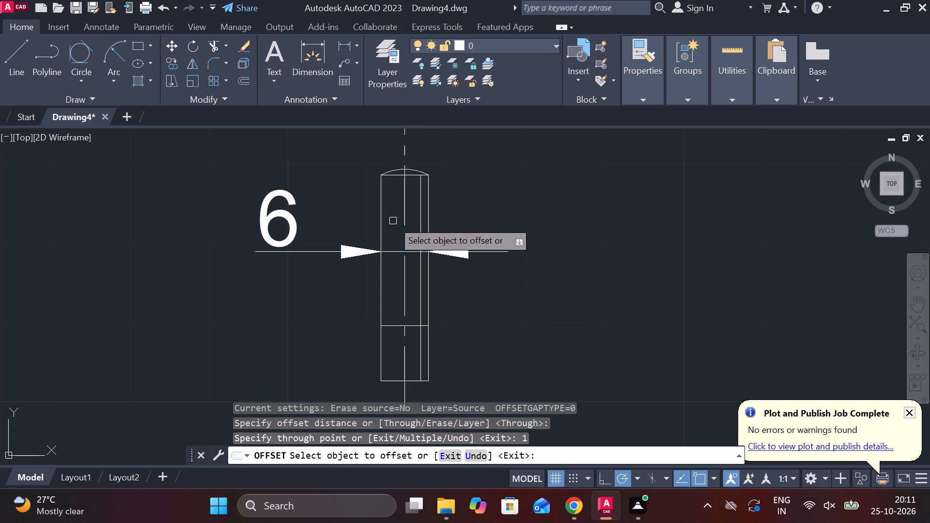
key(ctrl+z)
Offset the pin's right and left long edges inward by 0.5 each to draw the inner thread lines.
click(425, 205)
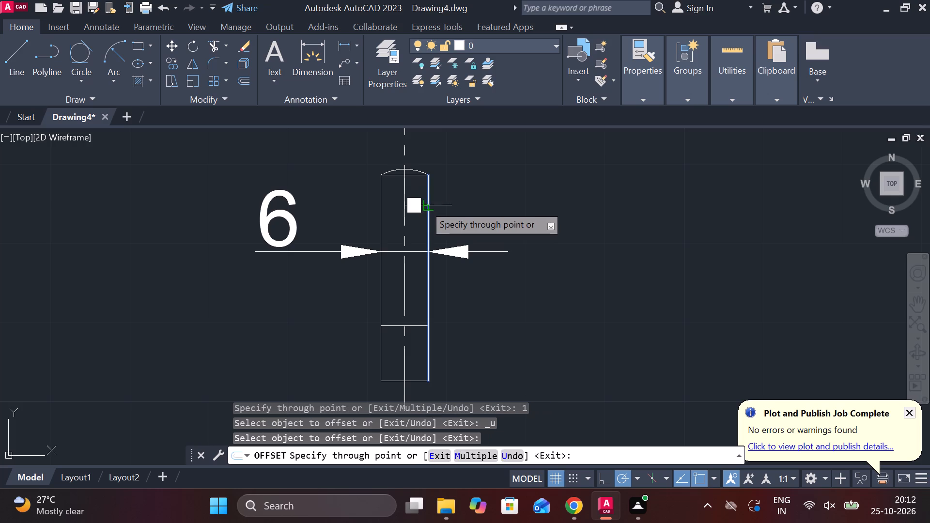
key(period)
text(5)
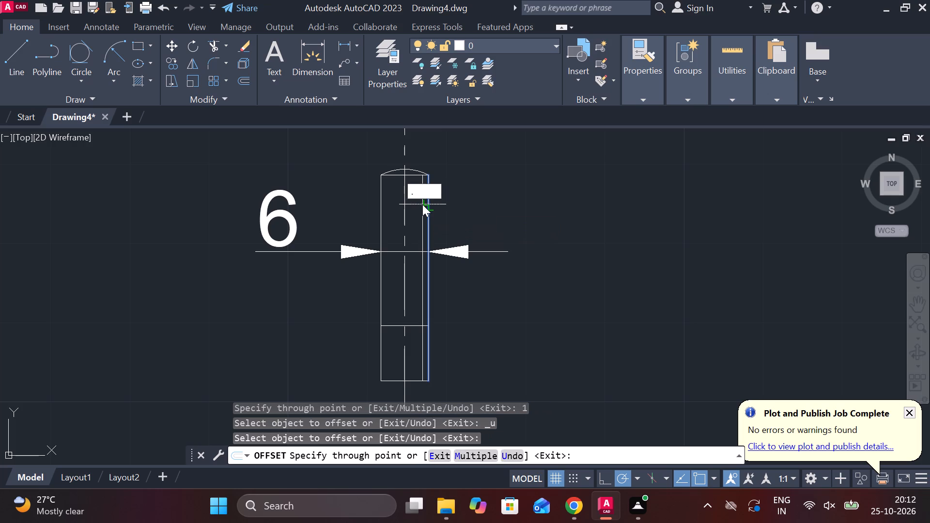
key(space)
click(381, 197)
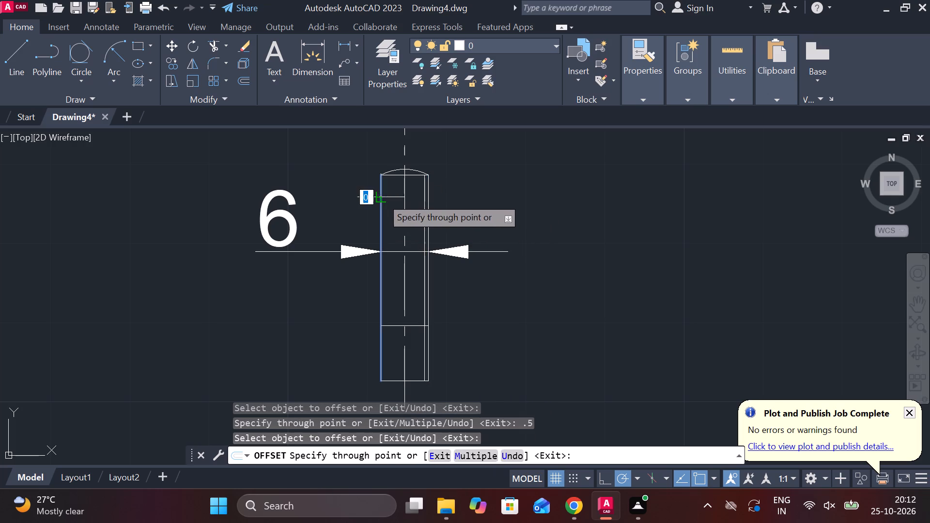
key(period)
key(5)
key(Return)
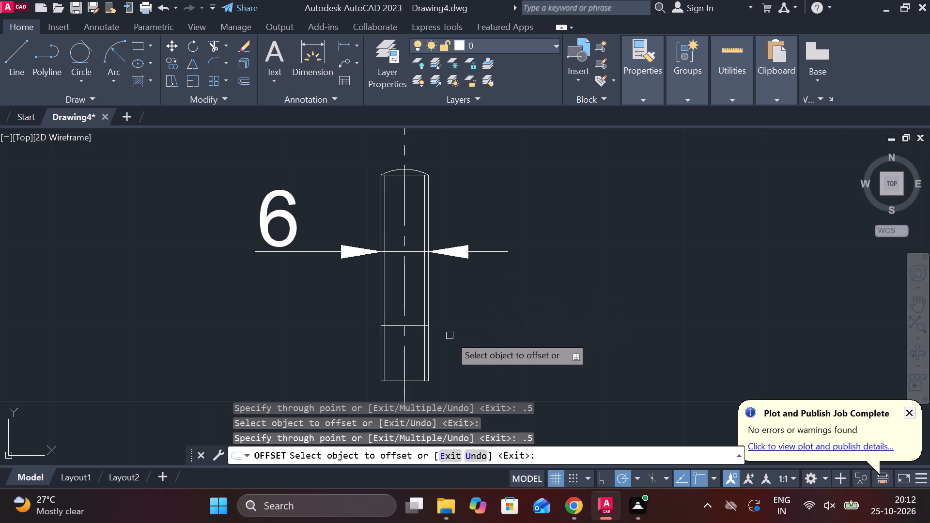
scroll(449, 336, up, 1)
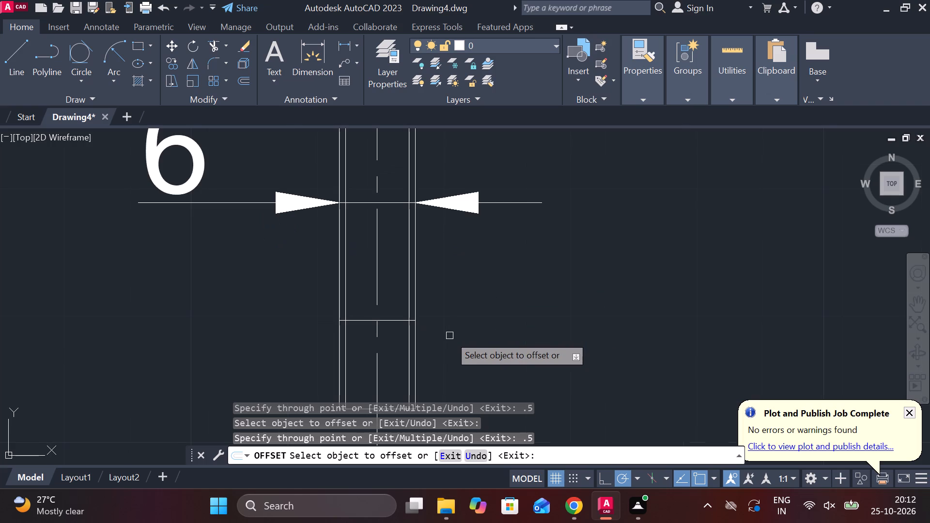
scroll(449, 336, down, 3)
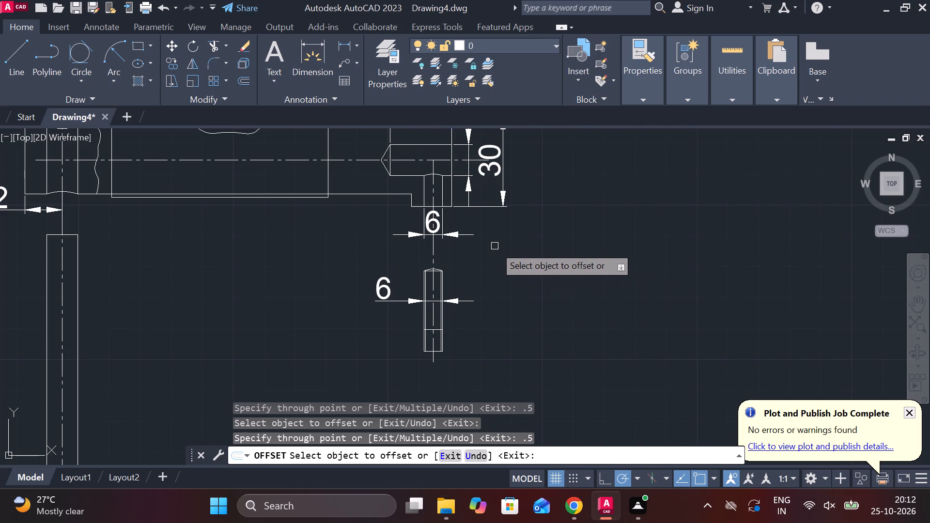
key(Escape)
Dimension the pin's vertical length from its upper right corner to its lower right corner, placed to the right of the pin.
click(346, 45)
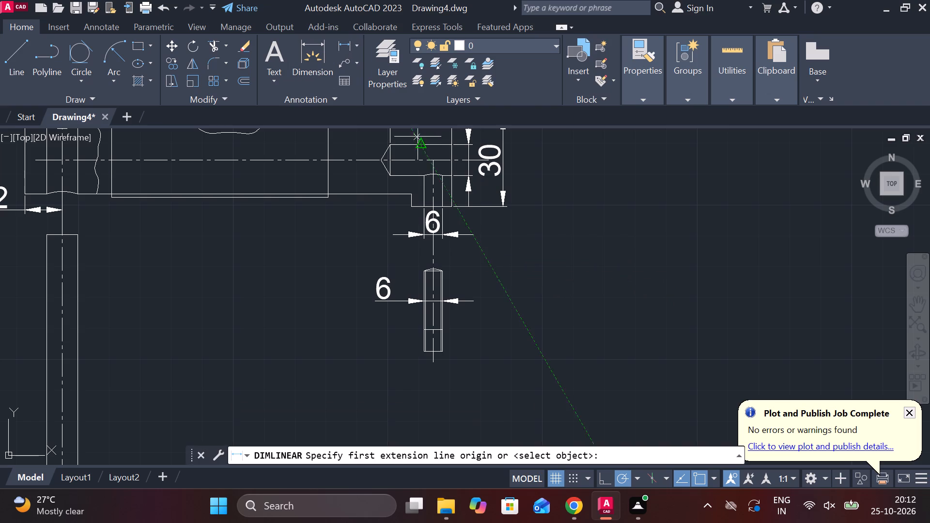
scroll(445, 242, up, 2)
click(437, 318)
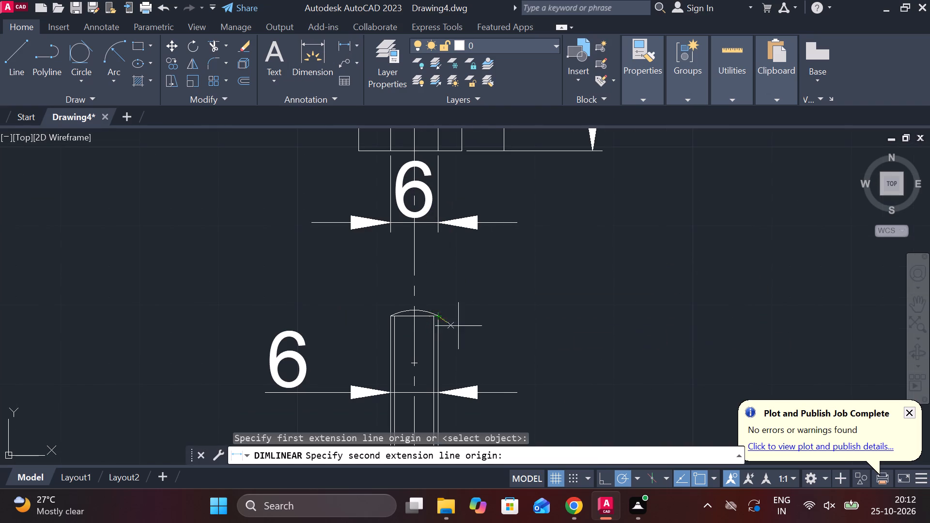
middle_drag(459, 323, 446, 174)
click(423, 377)
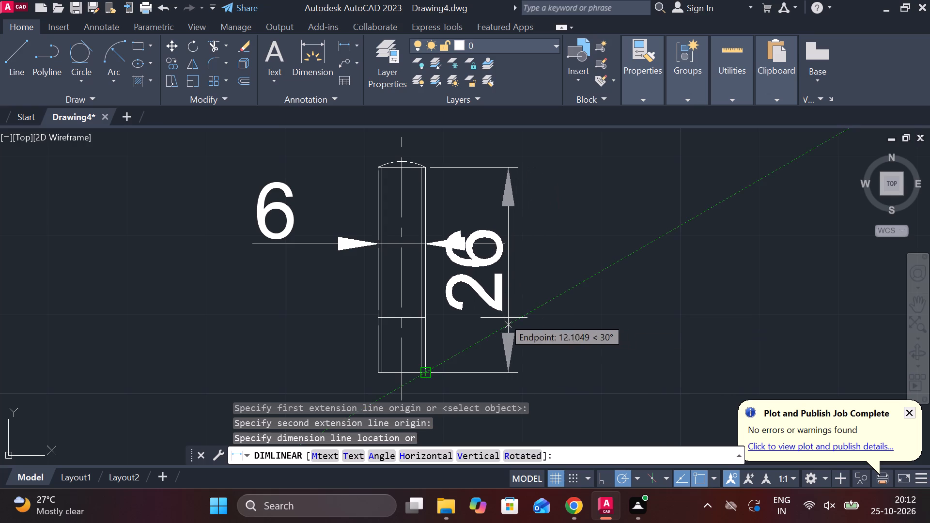
click(504, 318)
key(Escape)
Move the pin's width dimension line up, closer to the pin's rounded top edge.
click(362, 246)
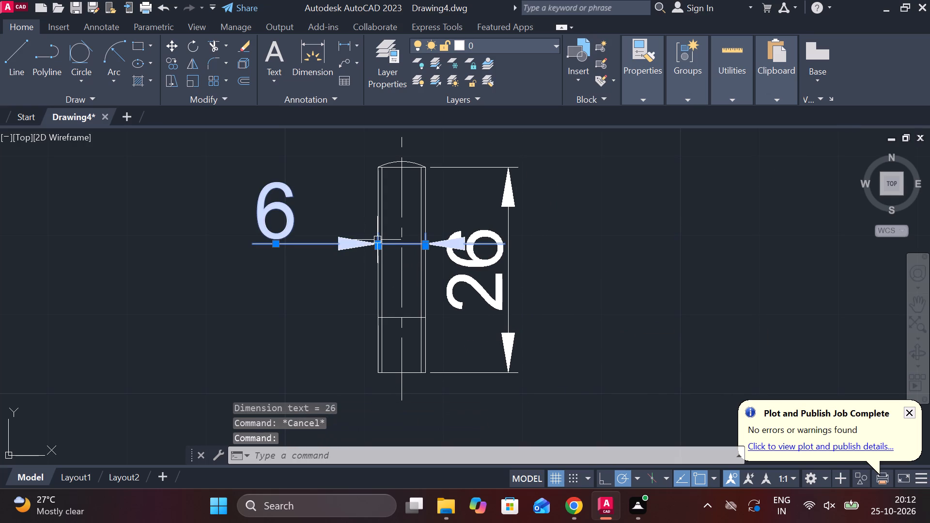
click(377, 240)
click(376, 242)
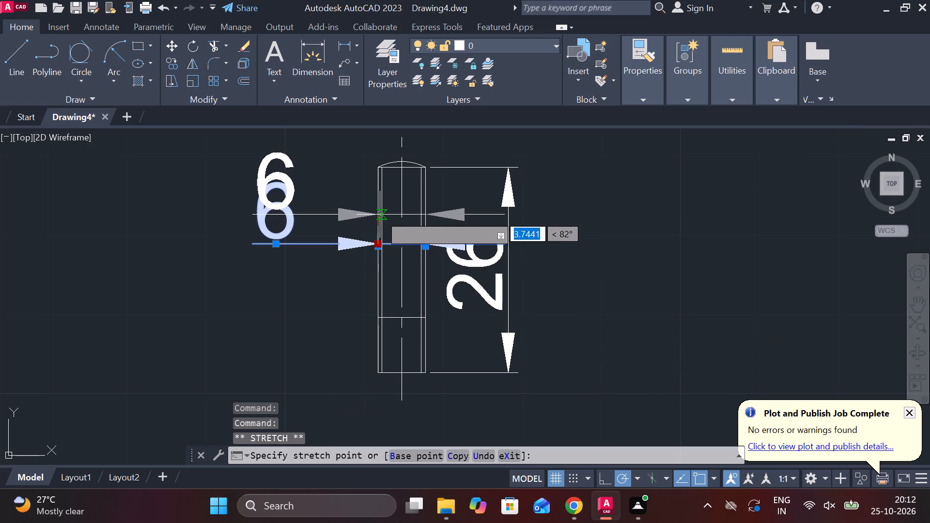
click(380, 209)
key(Escape)
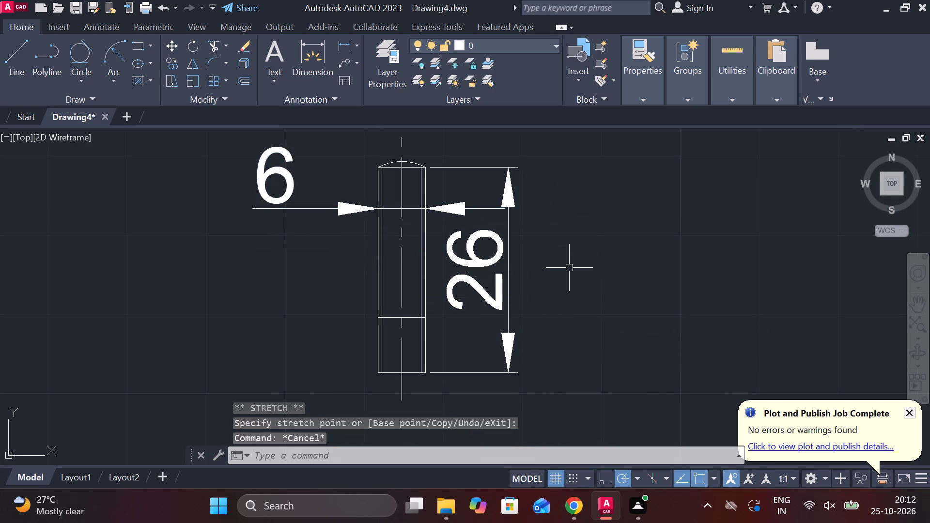
Dimension the height of the pin's lower section, from the inner horizontal line to the bottom edge, on the left side.
click(345, 42)
click(373, 314)
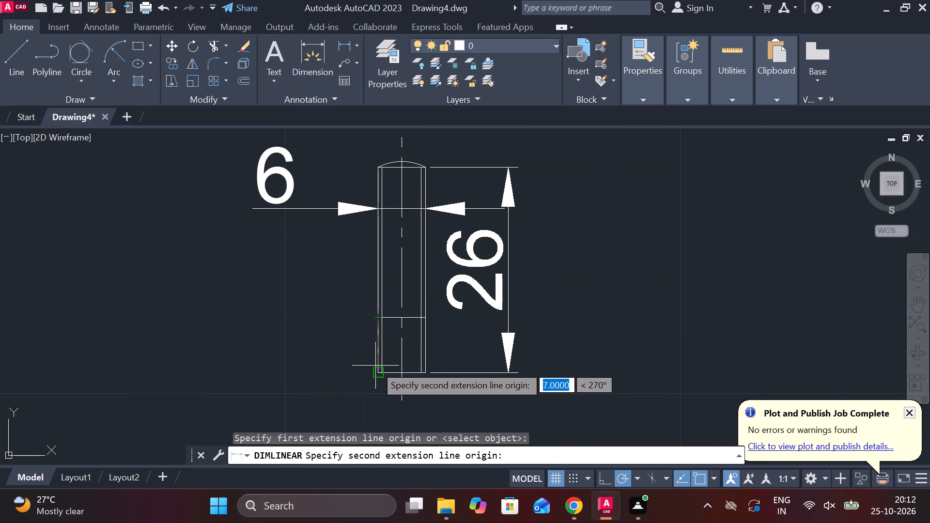
click(375, 368)
click(351, 351)
Change the text of the small pin's width dimension to M6.
scroll(407, 367, down, 1)
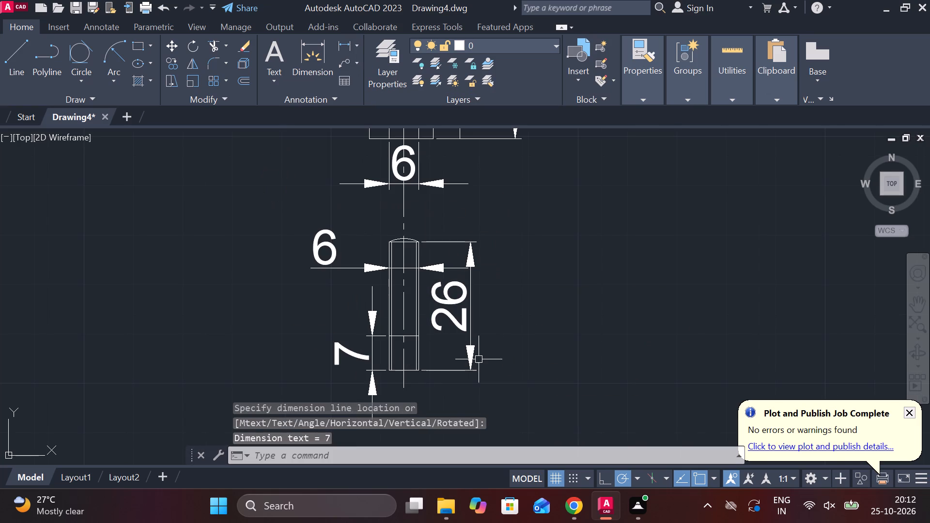
double_click(309, 243)
key(Escape)
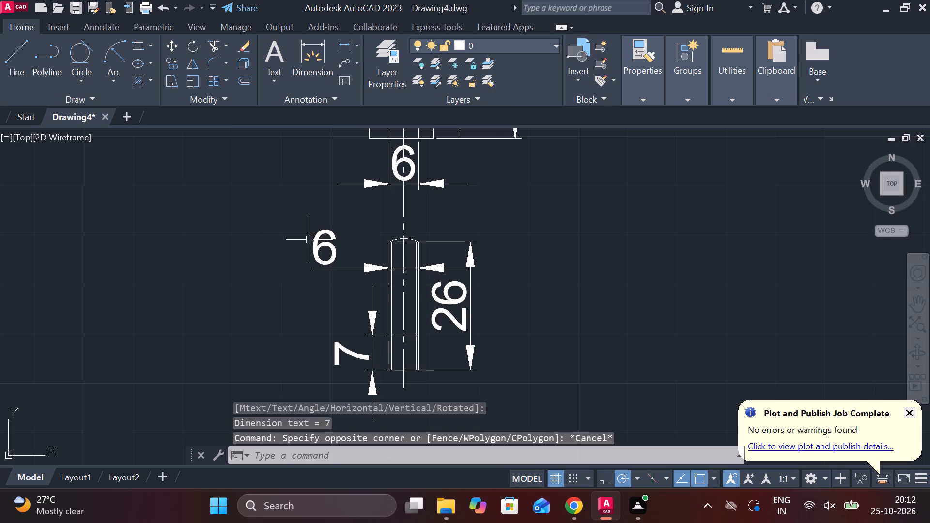
double_click(317, 235)
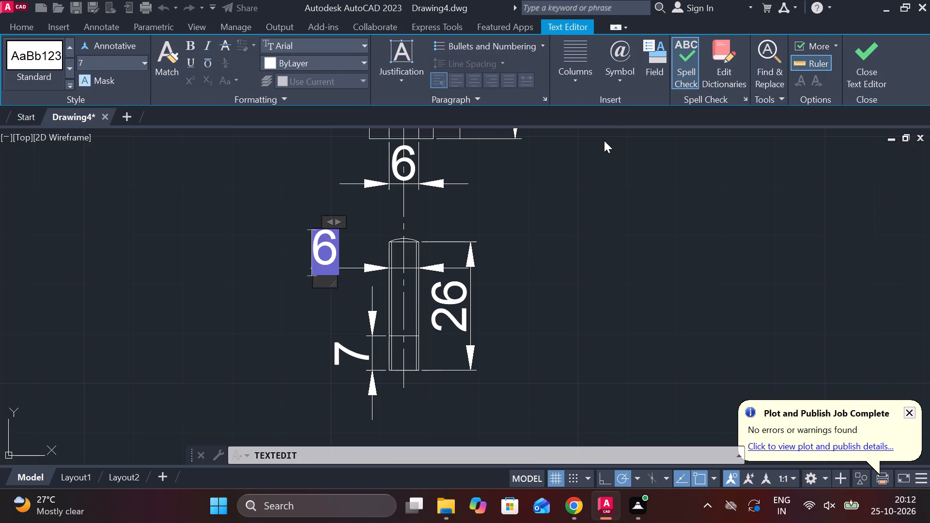
key(m)
click(858, 58)
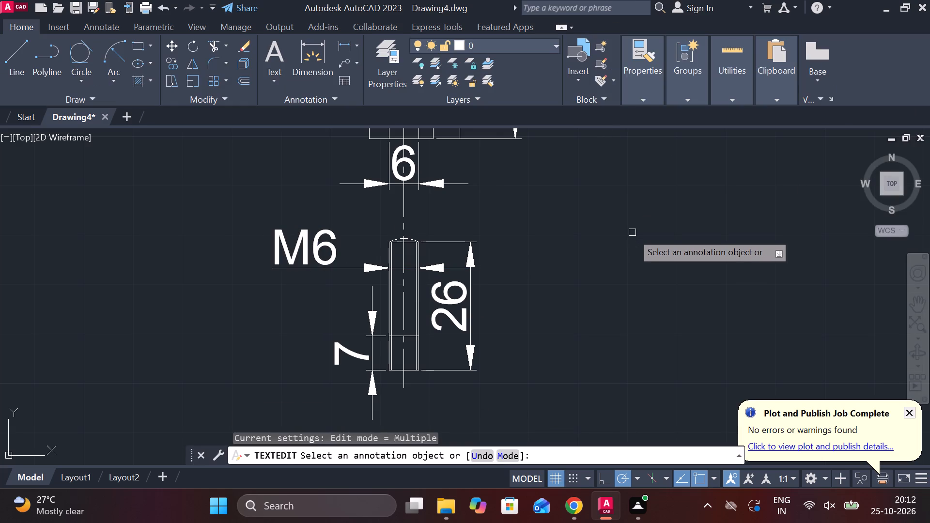
Dimension the vertical outer diameter of the body's toothed 70 mm section, from its upper to its lower edge.
scroll(557, 216, down, 2)
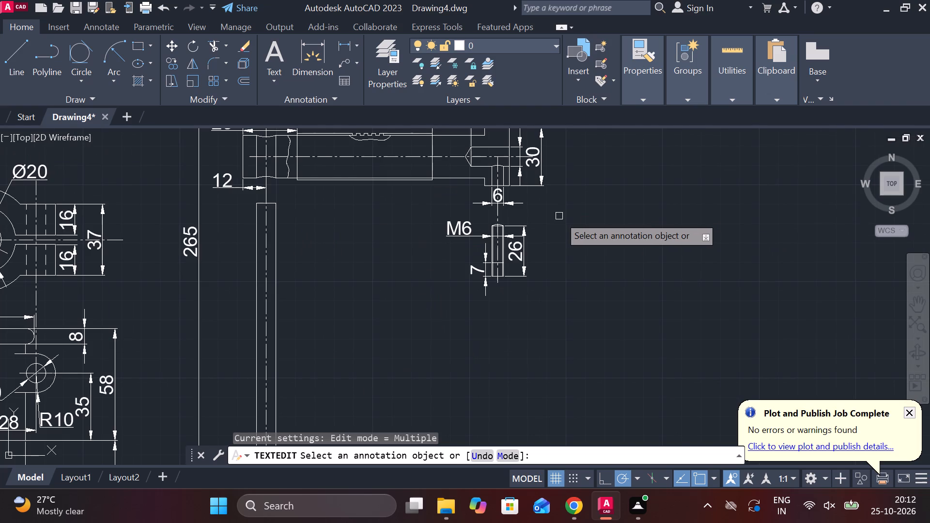
click(341, 46)
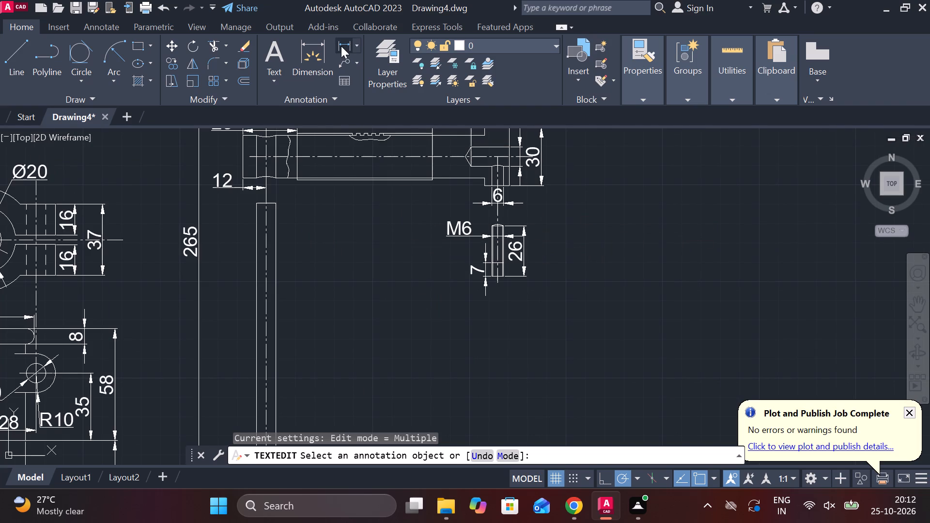
middle_drag(390, 224, 382, 266)
scroll(393, 177, up, 1)
click(402, 172)
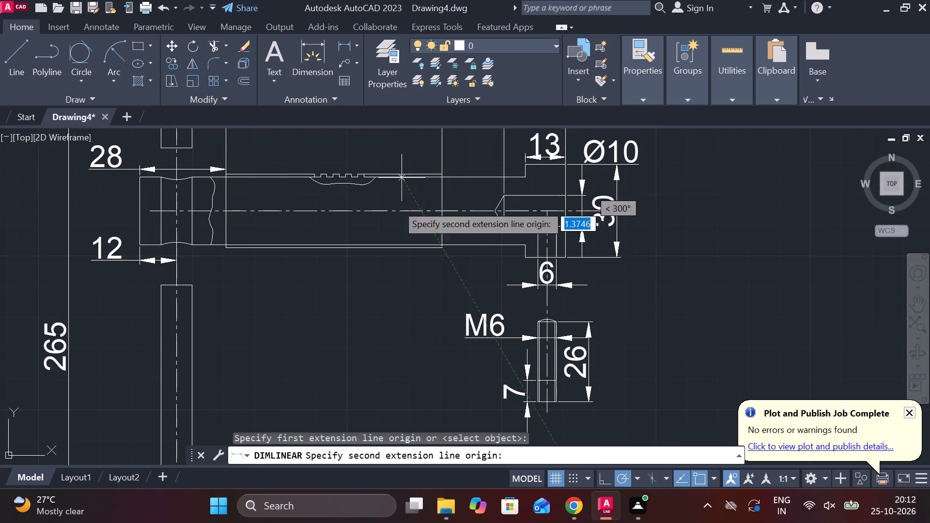
click(395, 253)
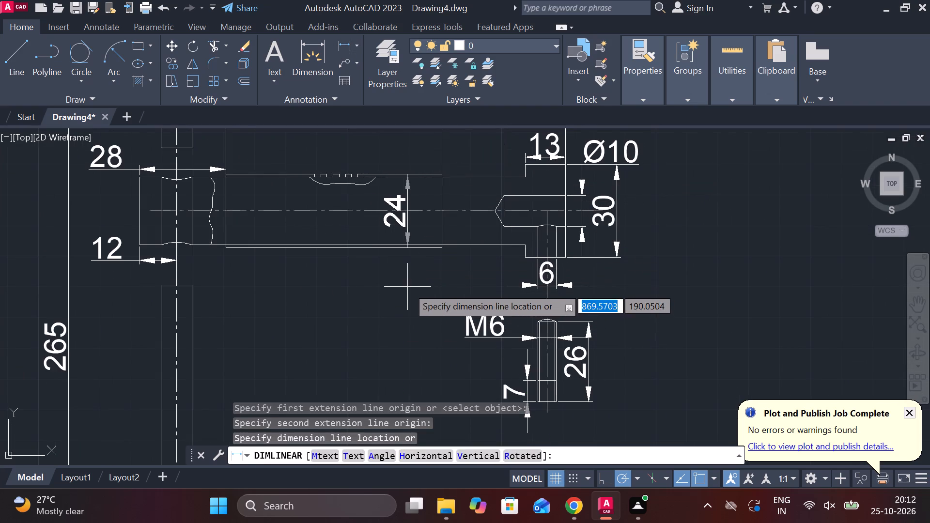
click(406, 287)
Move the text of the 70 mm section's diameter dimension below the body's lower edge.
click(406, 196)
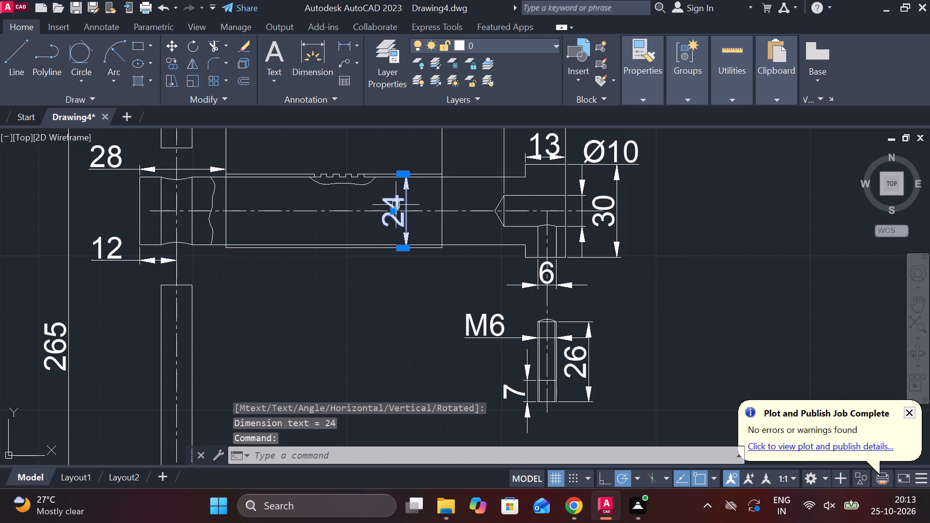
click(395, 210)
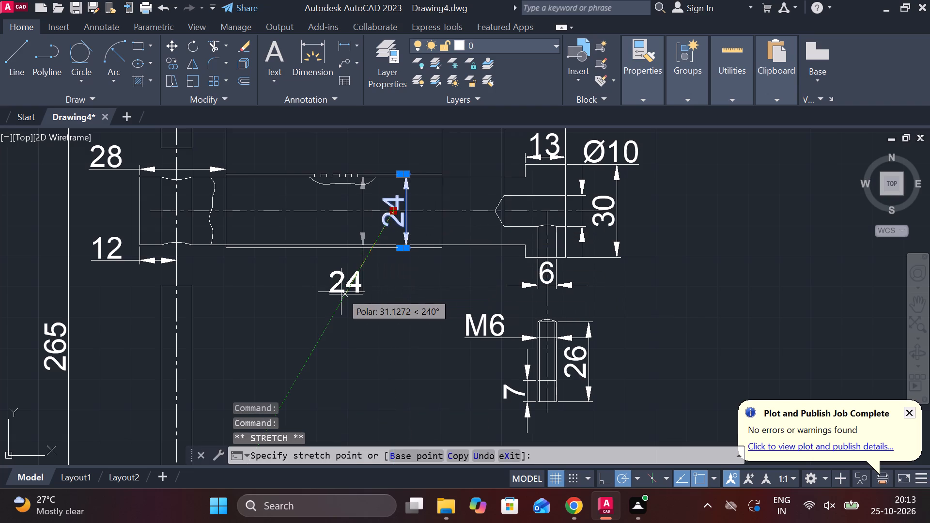
click(379, 286)
key(Escape)
Change the text of the 70 mm section's diameter dimension to RC 24*4.
double_click(383, 277)
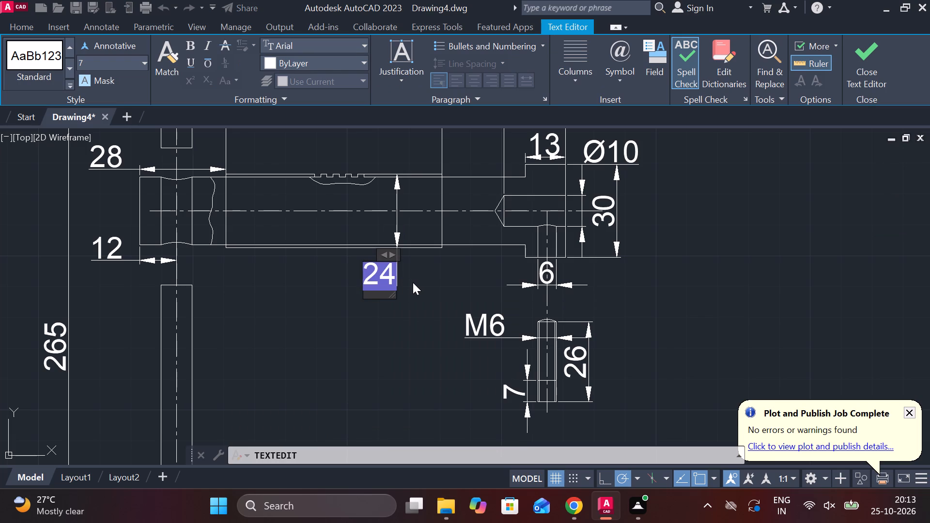
text(RC)
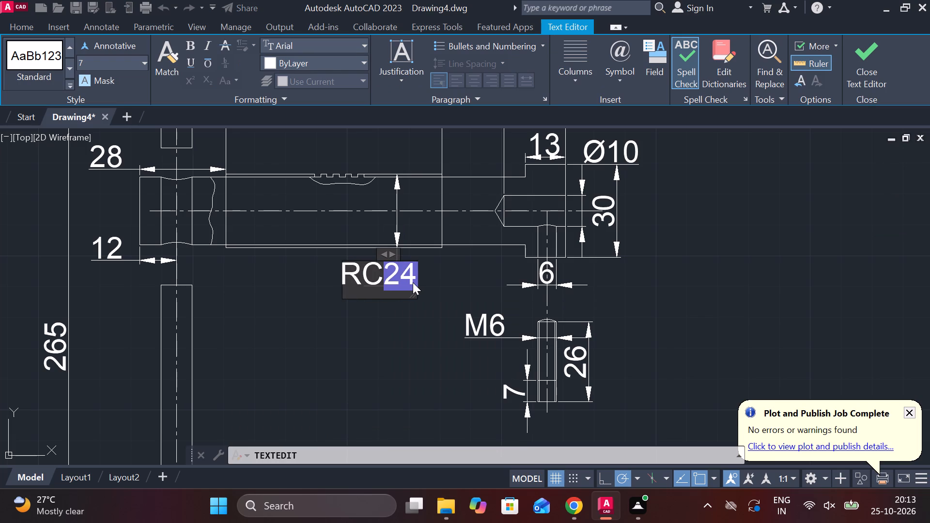
key(space)
key(Right)
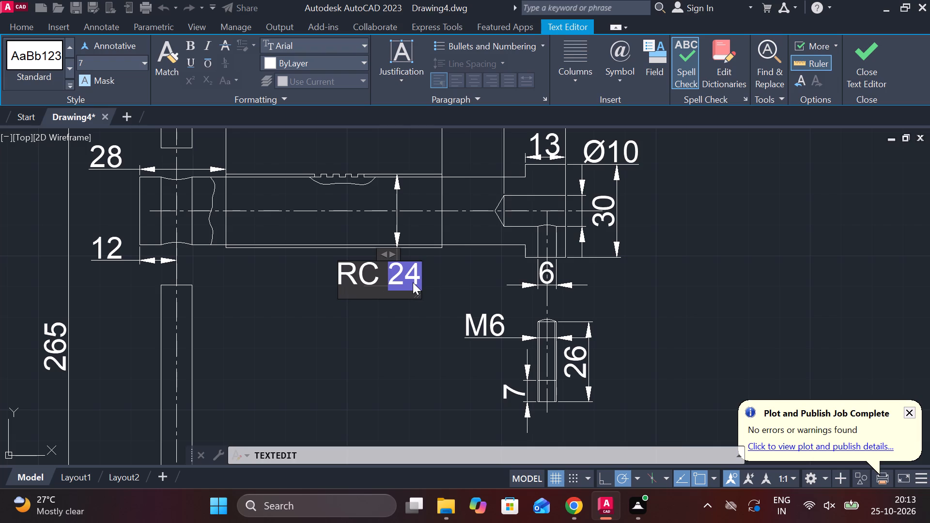
key(Right)
key(BackSpace)
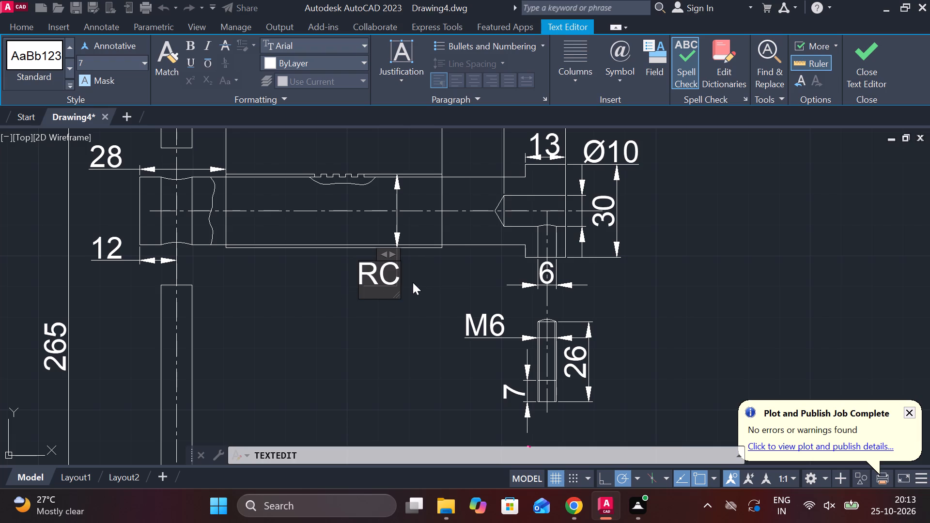
text(24)
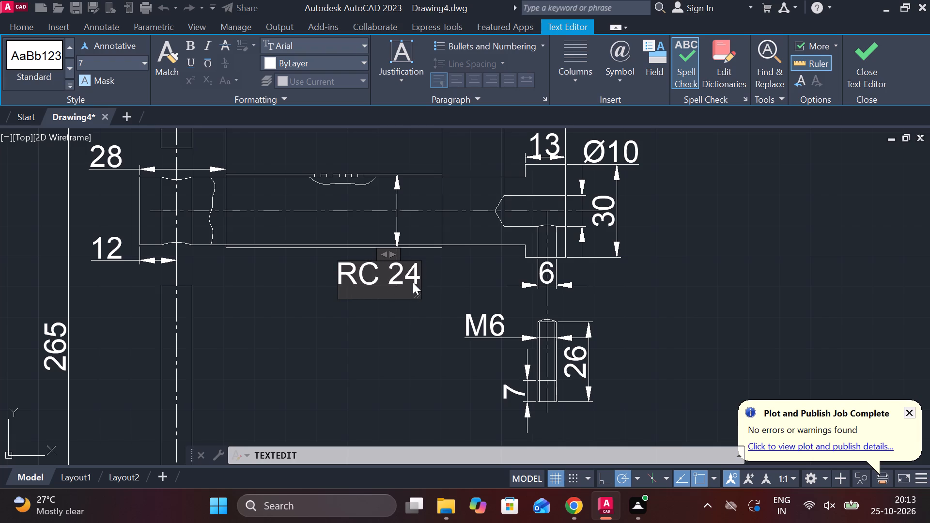
key(shift+asterisk)
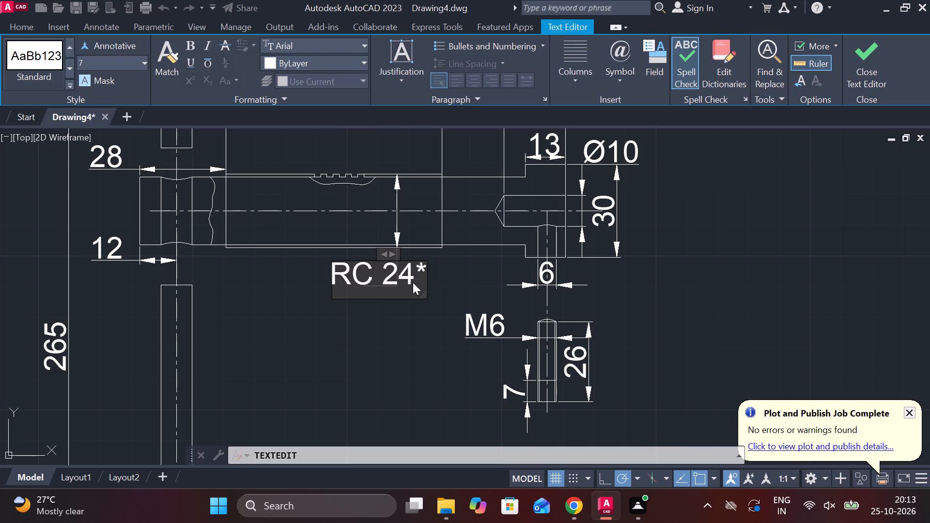
key(4)
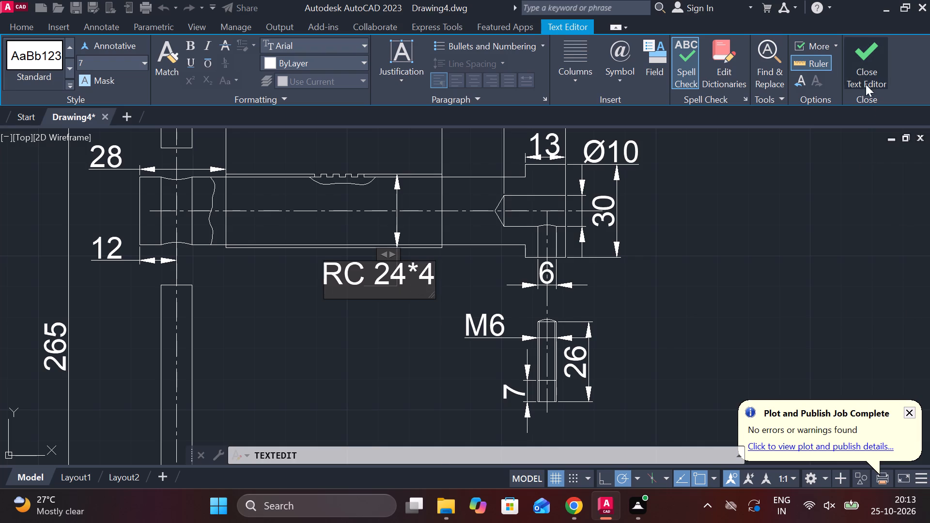
click(866, 78)
scroll(357, 224, up, 2)
key(Escape)
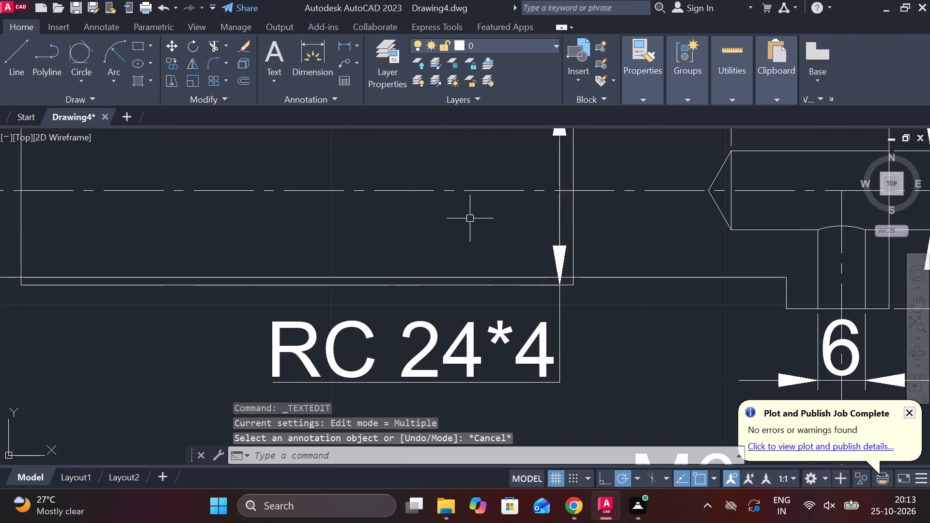
Shift the RC 24*4 dimension line left, away from the right end of the 70 mm section.
click(561, 232)
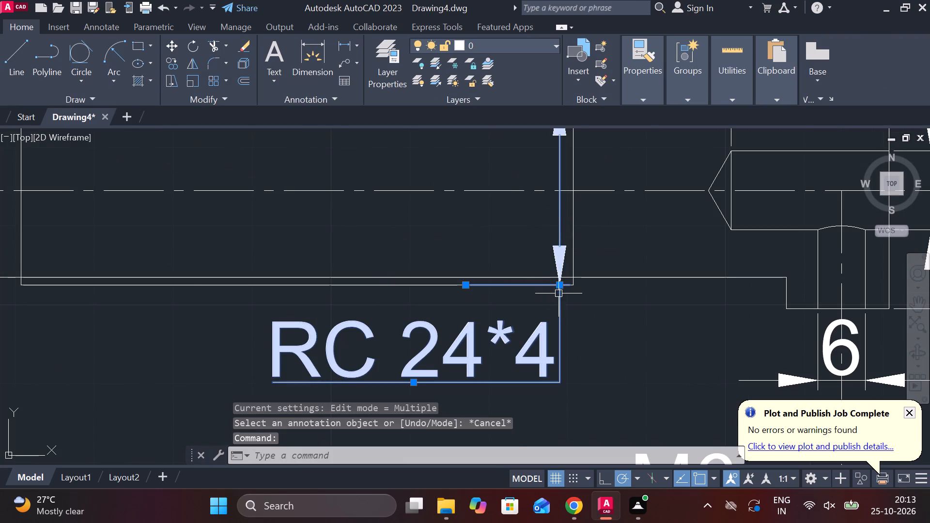
click(562, 287)
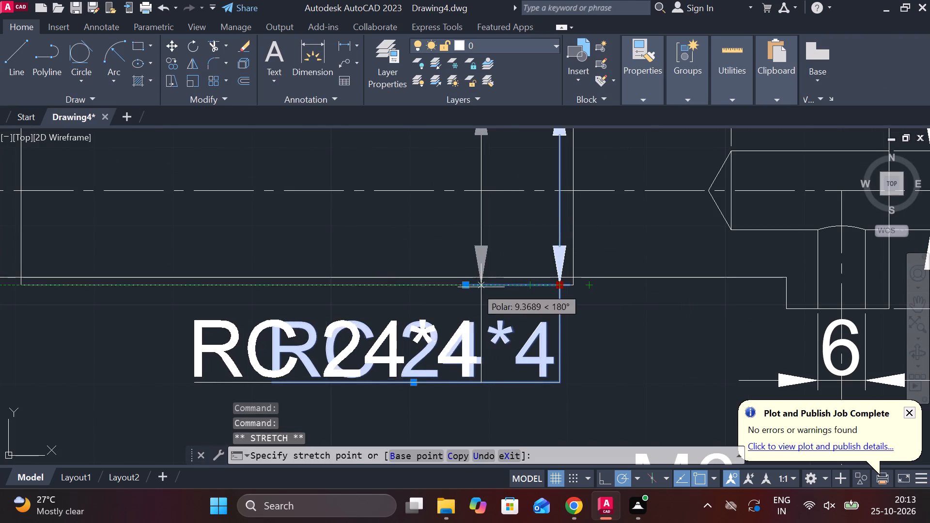
click(471, 287)
scroll(510, 308, down, 1)
key(Escape)
scroll(528, 330, down, 3)
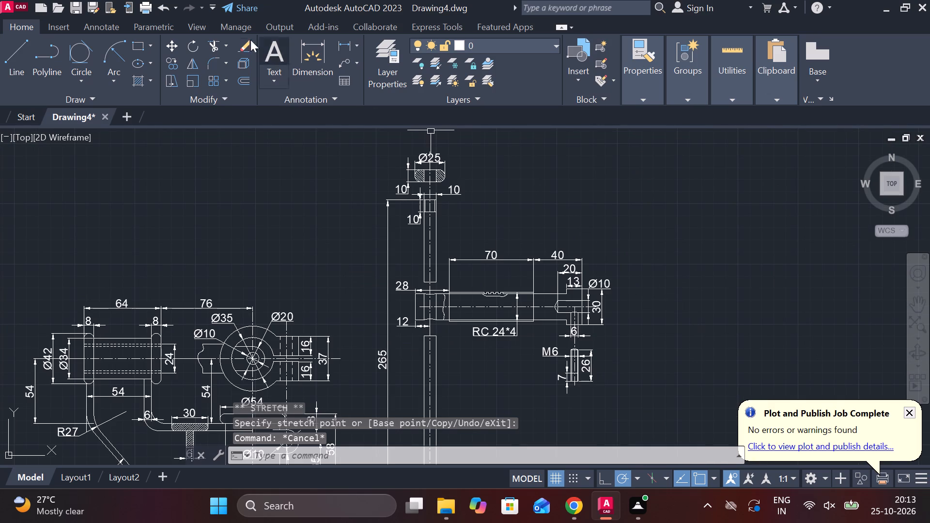
Hatch the cut regions on both sides of the vertical cross hole at the body's left end.
click(139, 80)
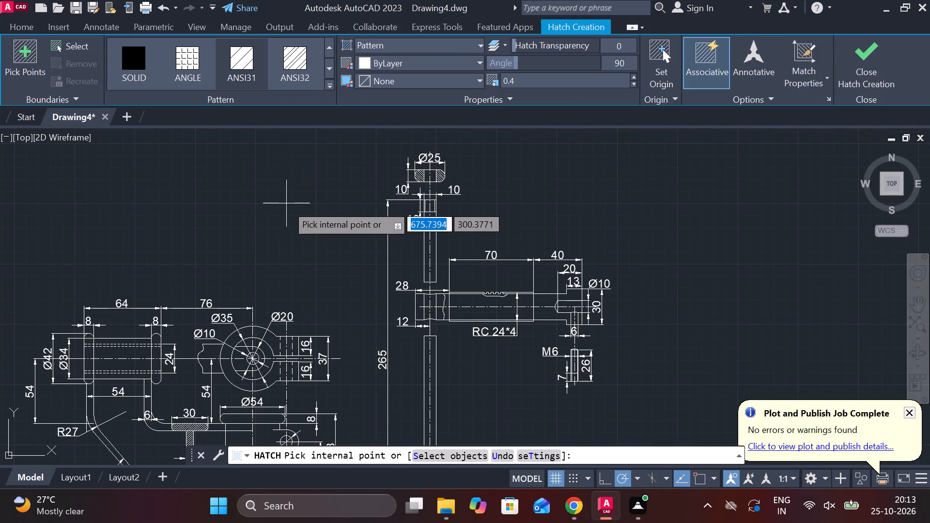
scroll(419, 309, up, 2)
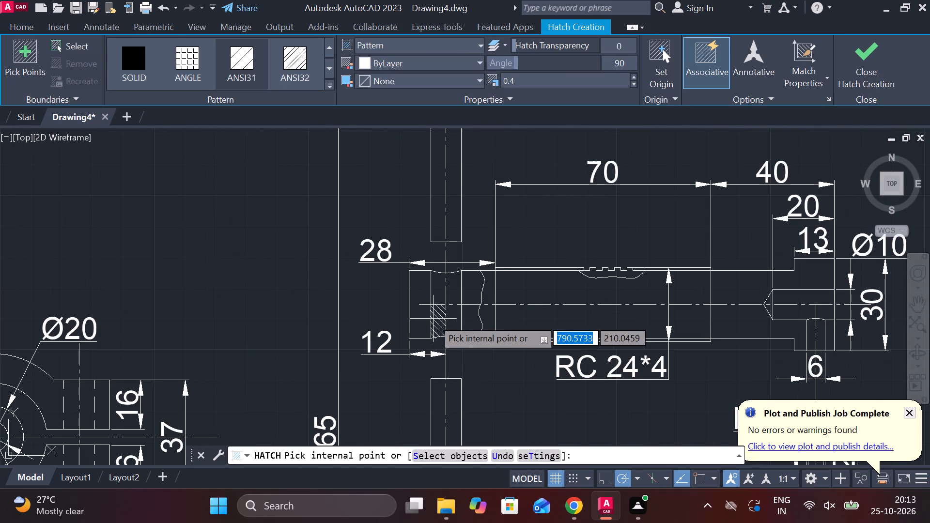
click(423, 311)
click(471, 285)
click(472, 308)
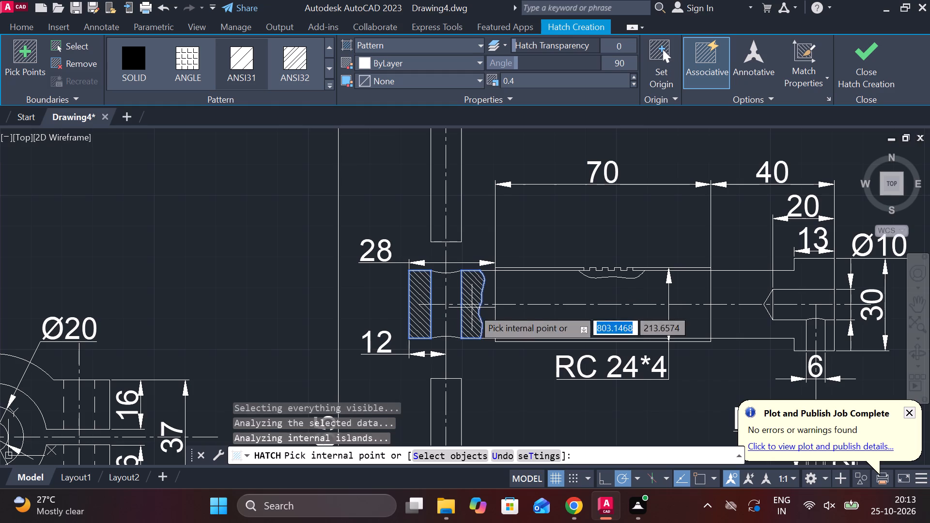
Add the small broken-out region under the thread teeth on the body's top edge to the hatch.
middle_drag(564, 161, 585, 315)
scroll(660, 236, down, 1)
middle_drag(655, 240, 542, 85)
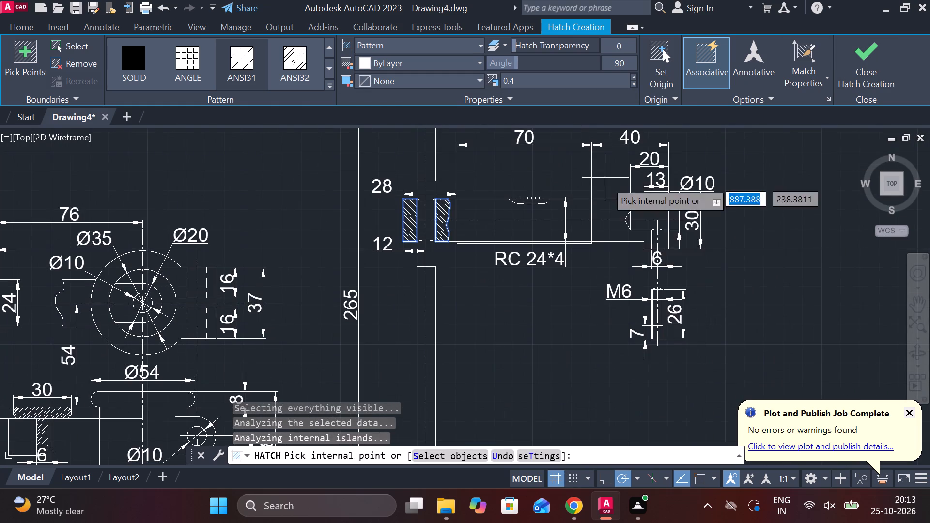
scroll(568, 191, up, 3)
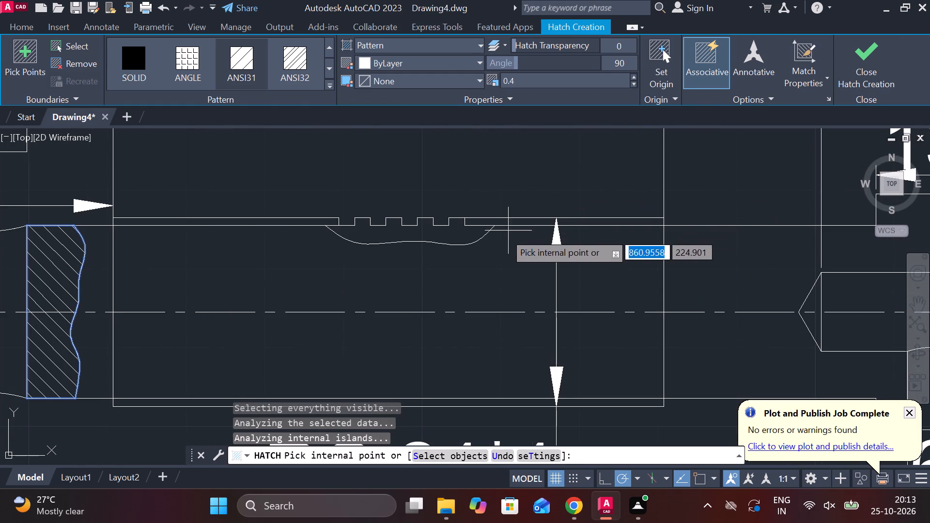
click(448, 231)
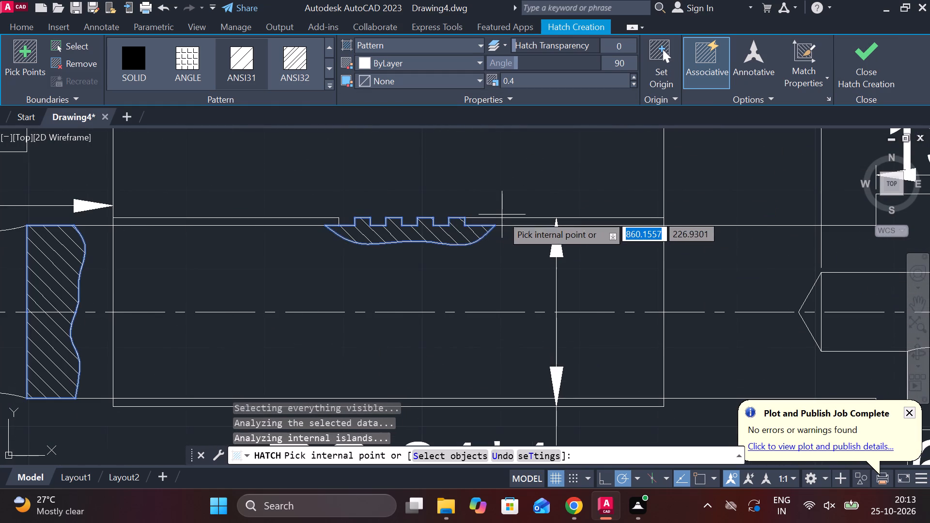
middle_drag(683, 288, 362, 189)
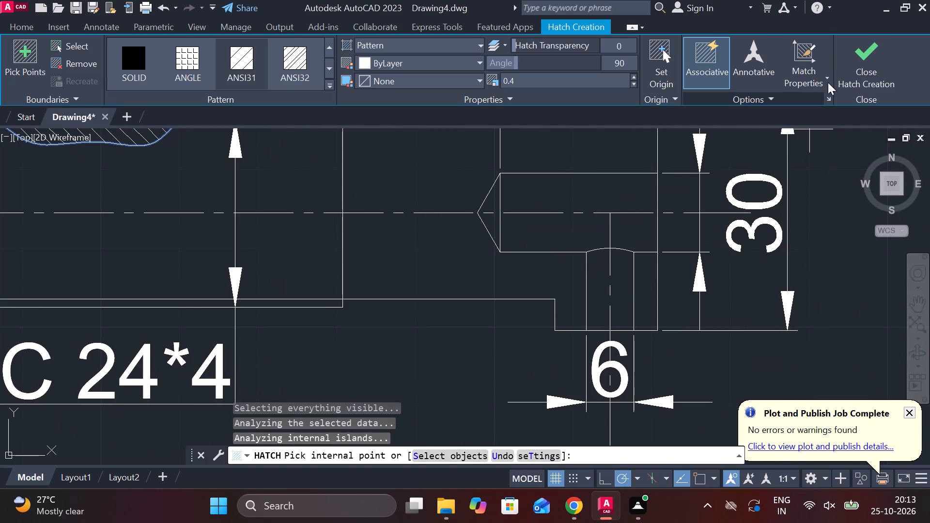
click(854, 64)
scroll(380, 328, down, 1)
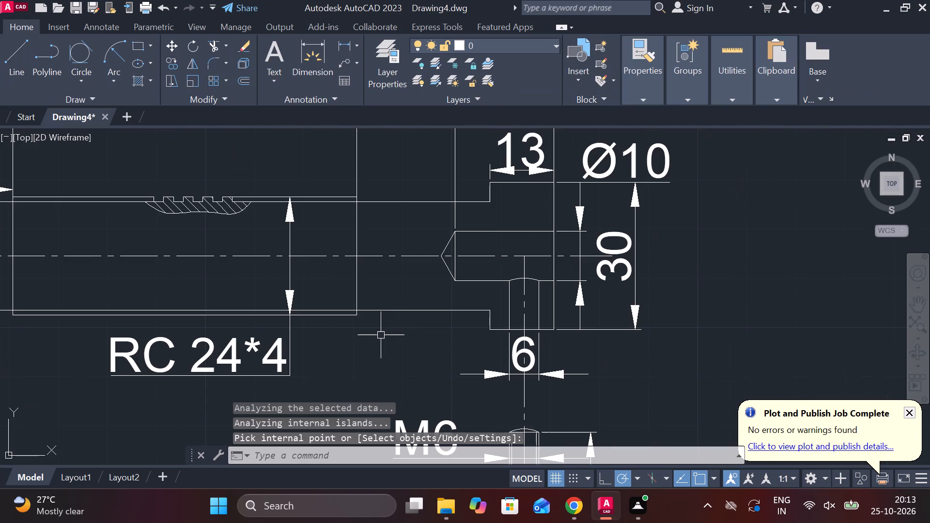
Draw a wavy spline break line across the body, from top edge to bottom edge, left of the blind hole's tip.
text(SP)
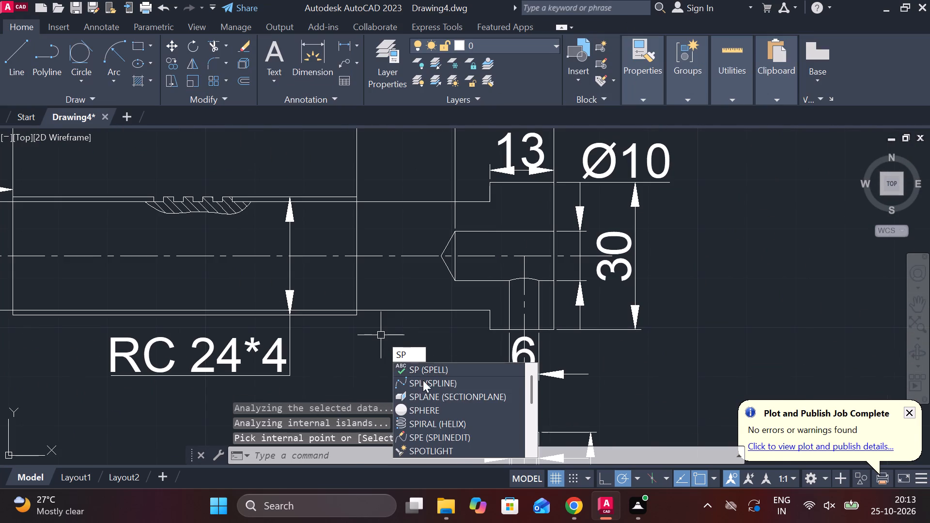
click(423, 380)
click(418, 209)
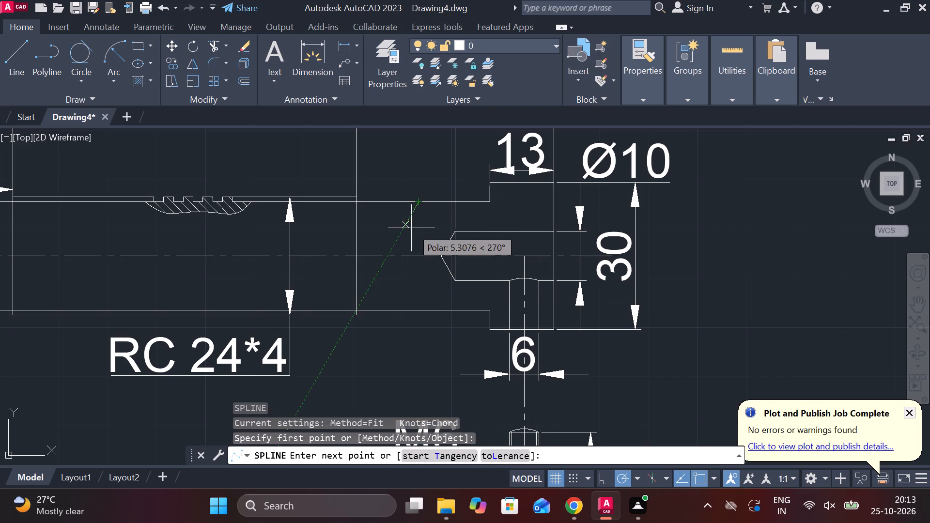
click(411, 228)
click(418, 240)
click(411, 263)
click(402, 289)
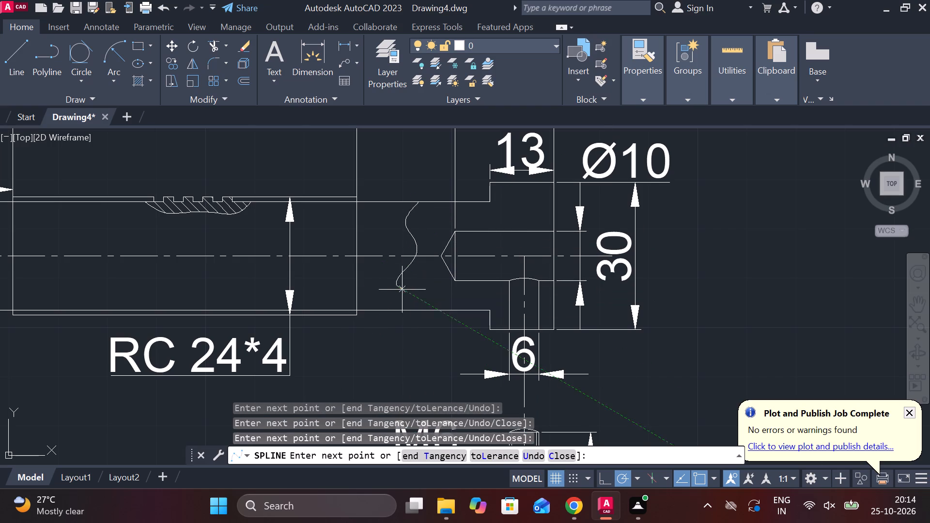
click(405, 296)
click(412, 316)
key(Return)
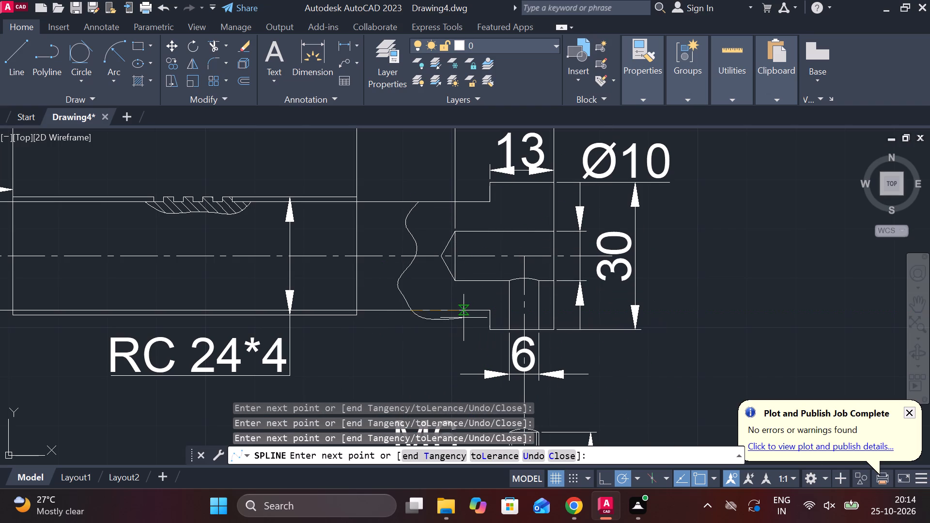
Hatch the sectioned head around the Ø10 blind hole and the 6 mm cross hole, up to the wavy break line.
click(138, 83)
click(504, 209)
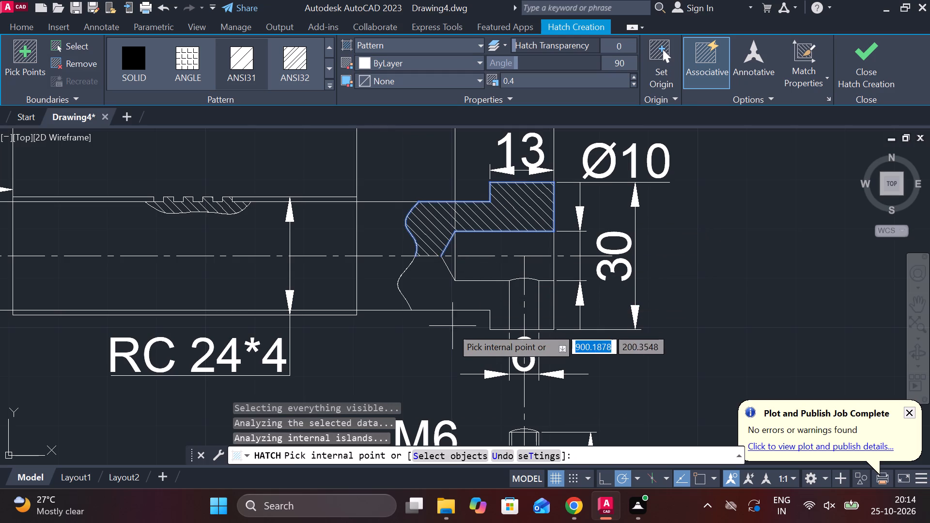
click(446, 300)
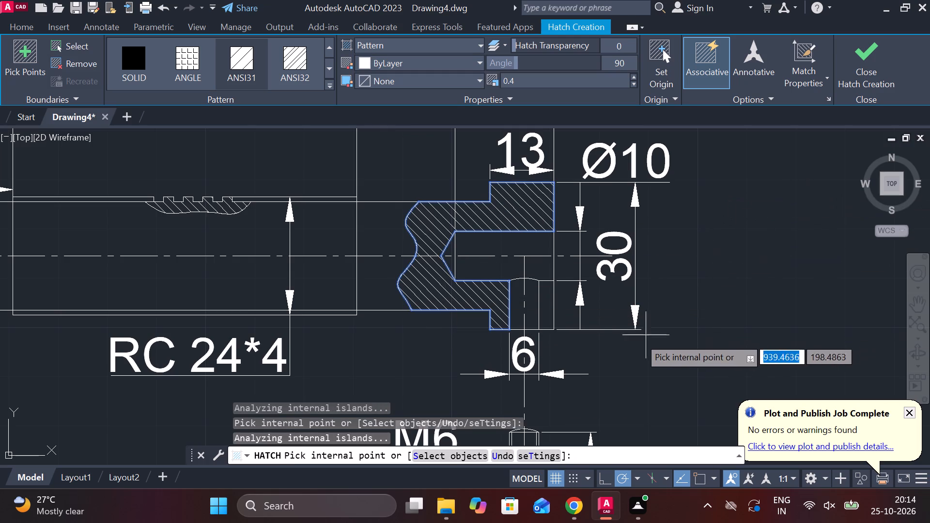
click(550, 302)
click(876, 76)
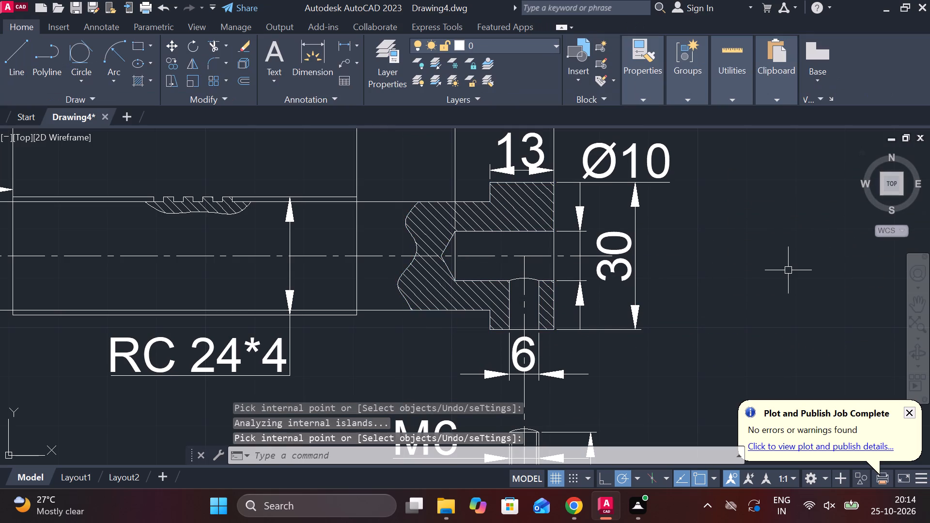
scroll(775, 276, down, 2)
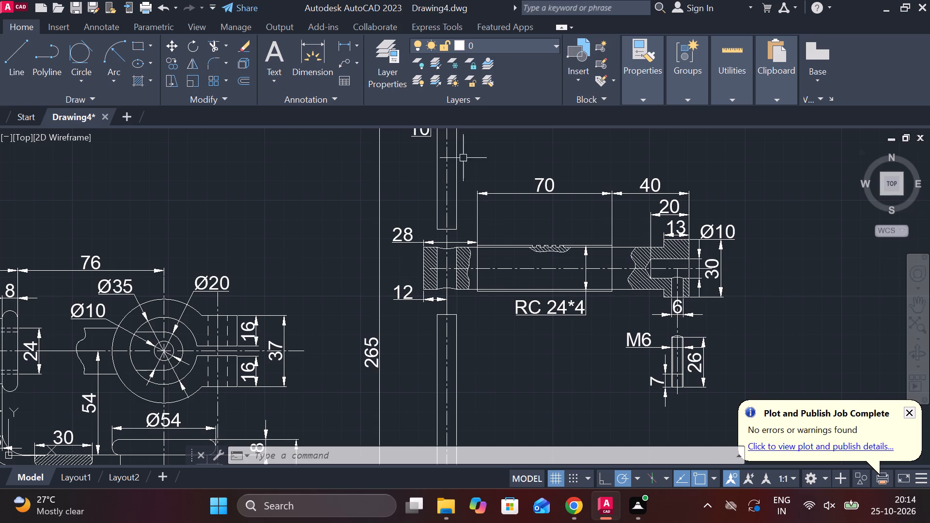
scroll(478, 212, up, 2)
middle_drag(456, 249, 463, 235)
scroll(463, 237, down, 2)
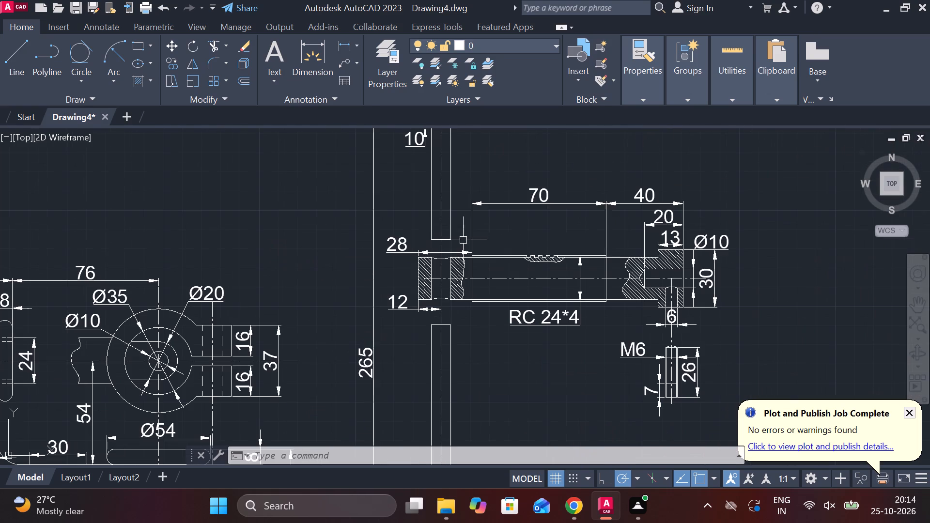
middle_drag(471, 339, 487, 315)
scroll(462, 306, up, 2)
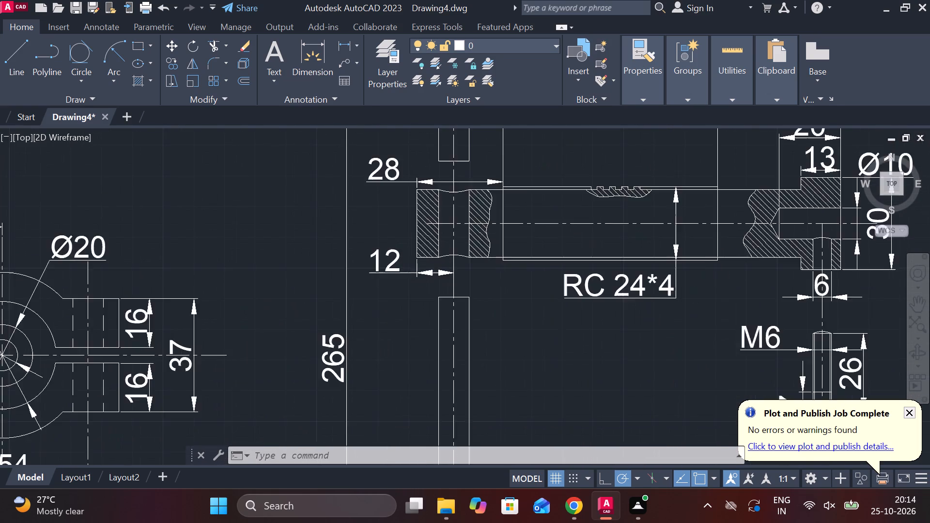
Draw a shallow downward-bulging arc across the left half of the lower rod segment's top end, from its corner to the centreline.
click(110, 46)
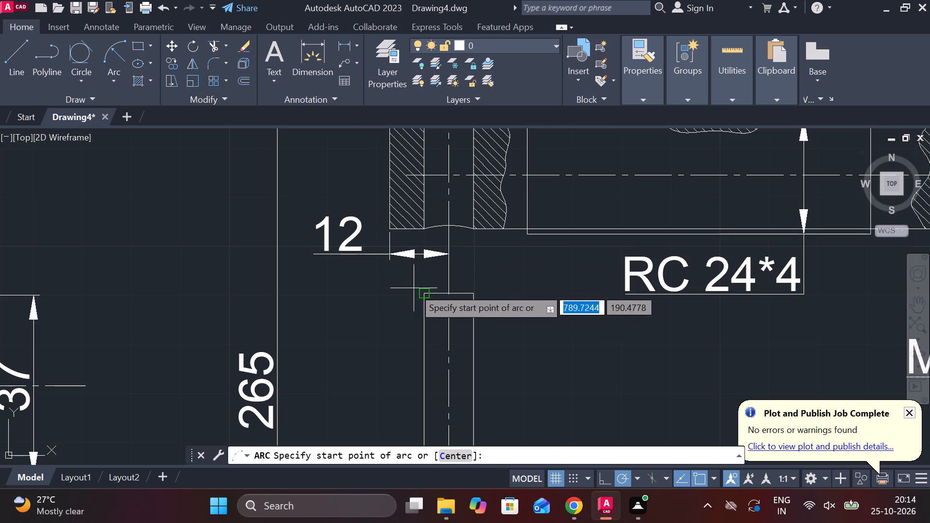
scroll(414, 288, up, 2)
click(434, 293)
click(501, 296)
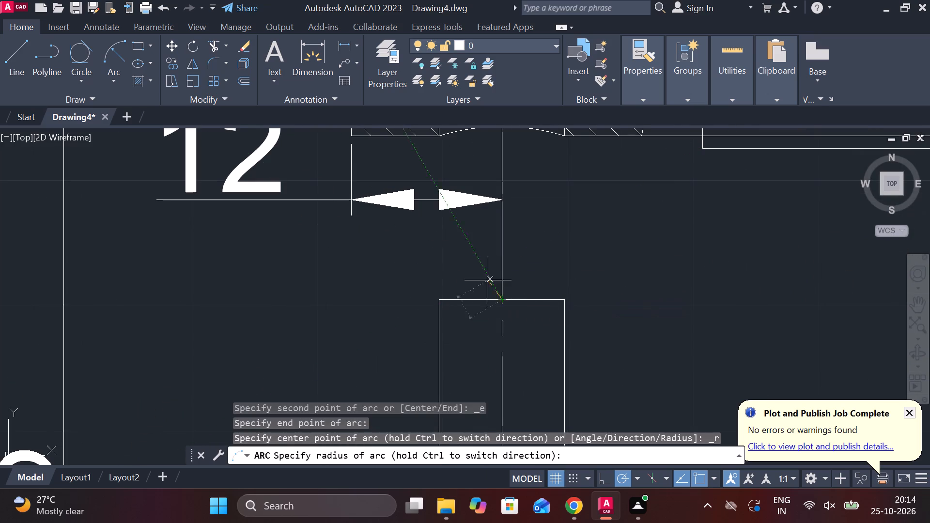
click(446, 274)
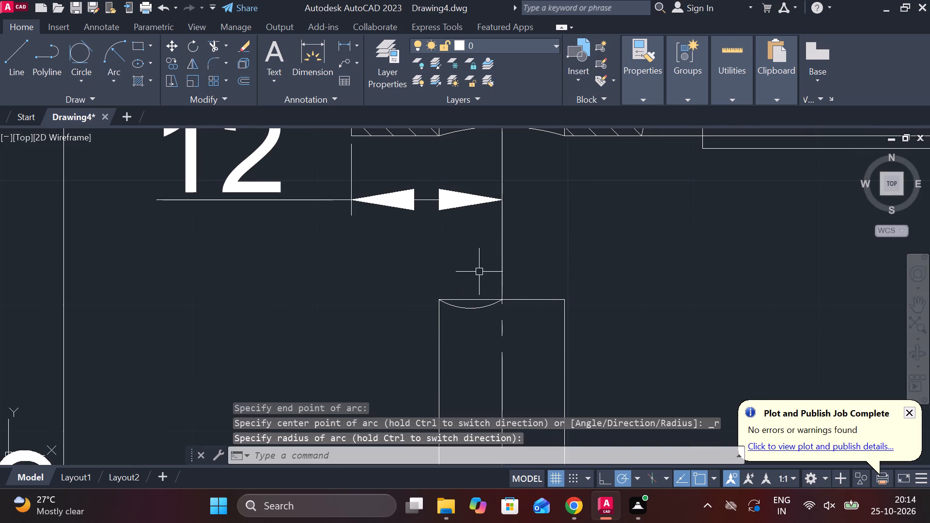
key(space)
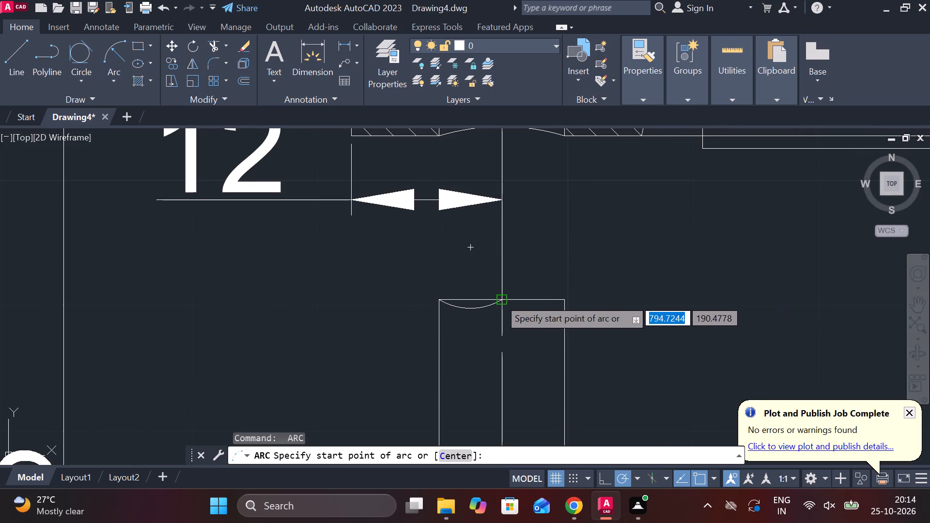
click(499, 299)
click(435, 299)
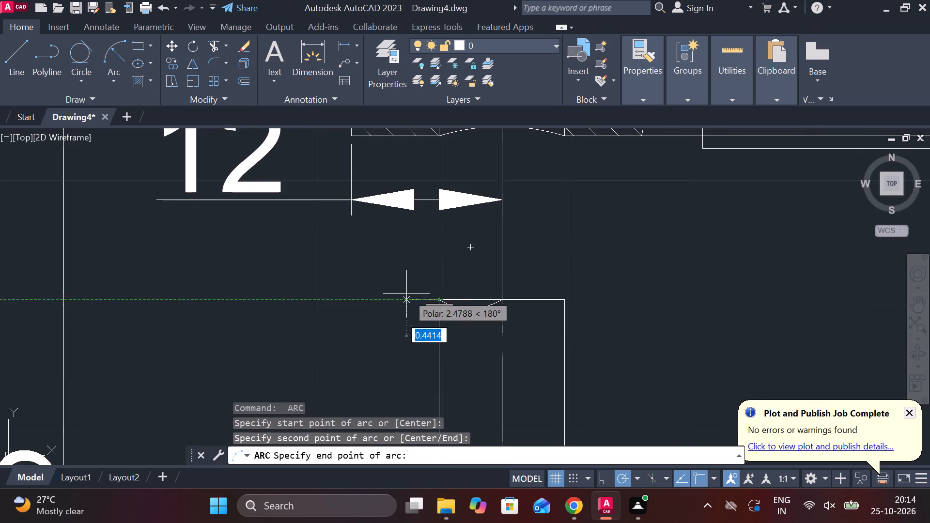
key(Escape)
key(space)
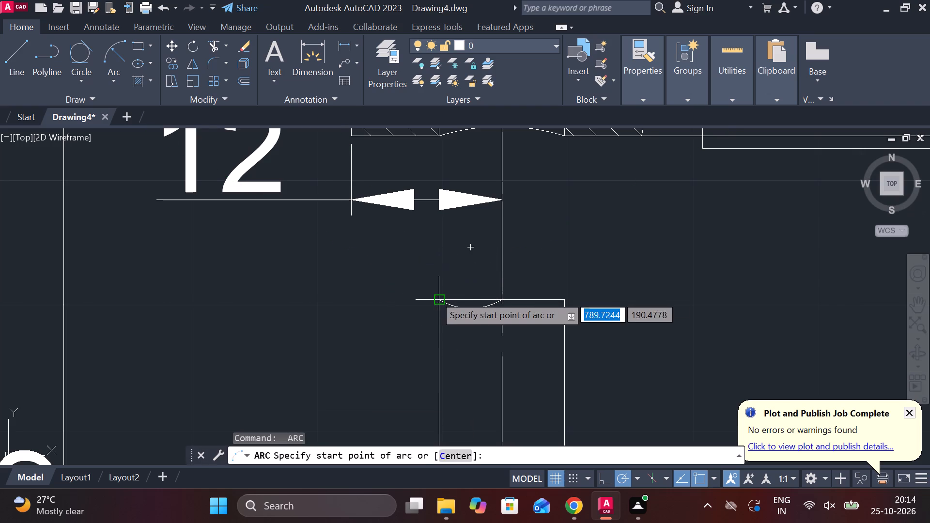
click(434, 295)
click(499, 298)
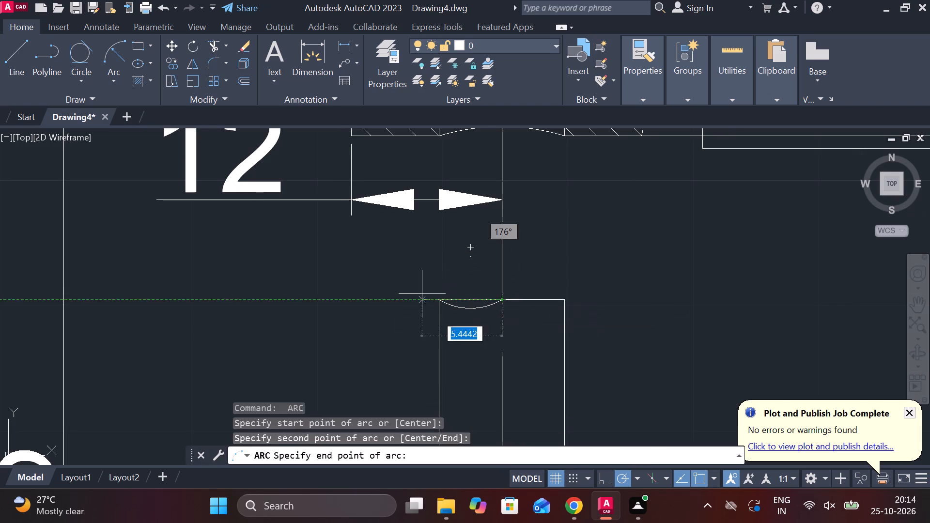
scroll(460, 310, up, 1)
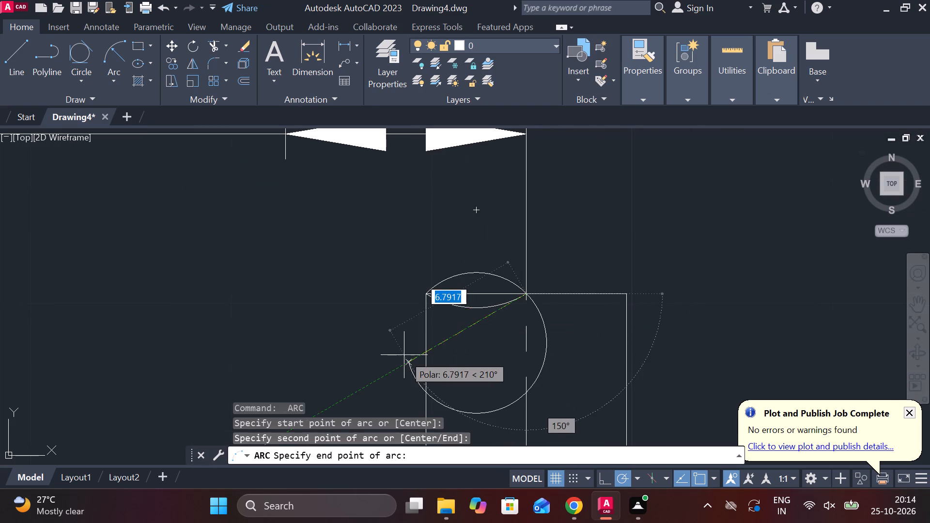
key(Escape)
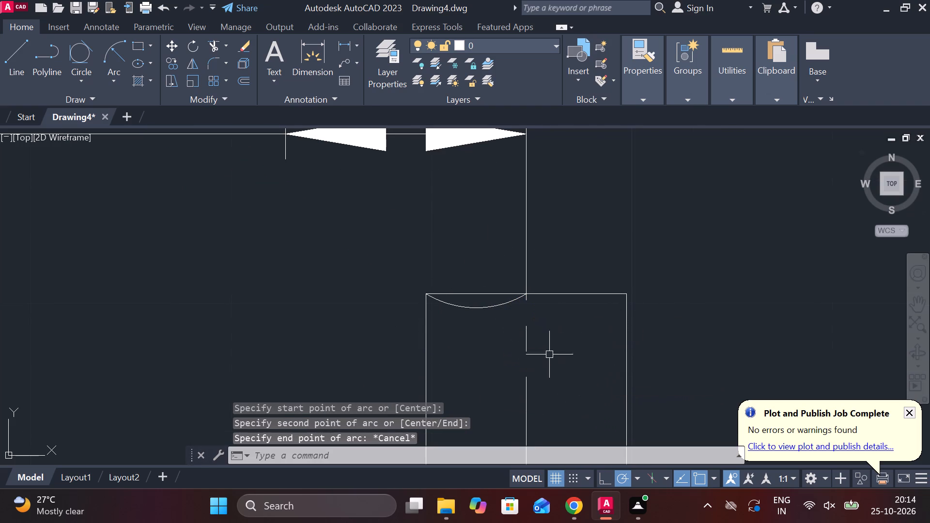
Mirror the arc about the lower rod segment's straight top end line, keeping the source arc.
click(464, 309)
text(MI)
key(Return)
click(527, 288)
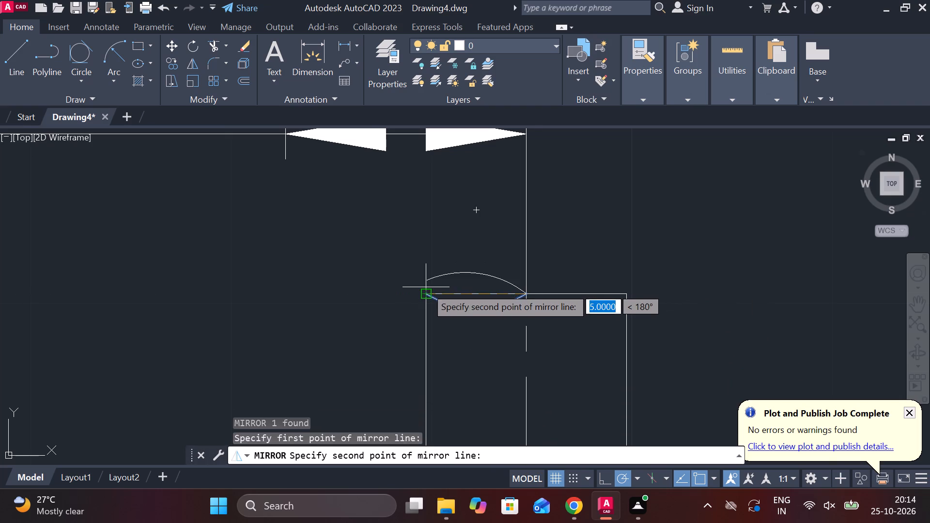
click(426, 295)
drag(449, 345, 426, 295)
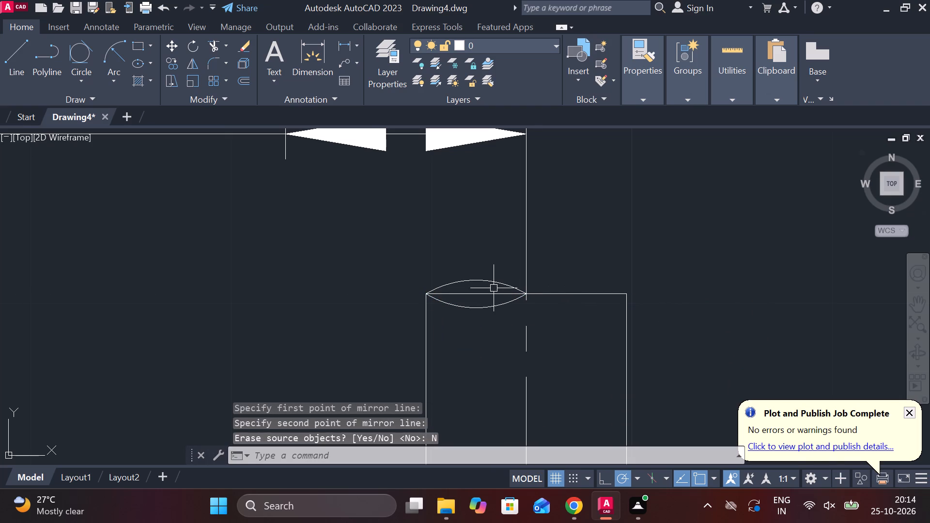
Copy the upward-bulging arc onto the right half of the lower rod segment's top end, starting at the centreline.
click(489, 279)
text(CO)
key(Return)
click(429, 292)
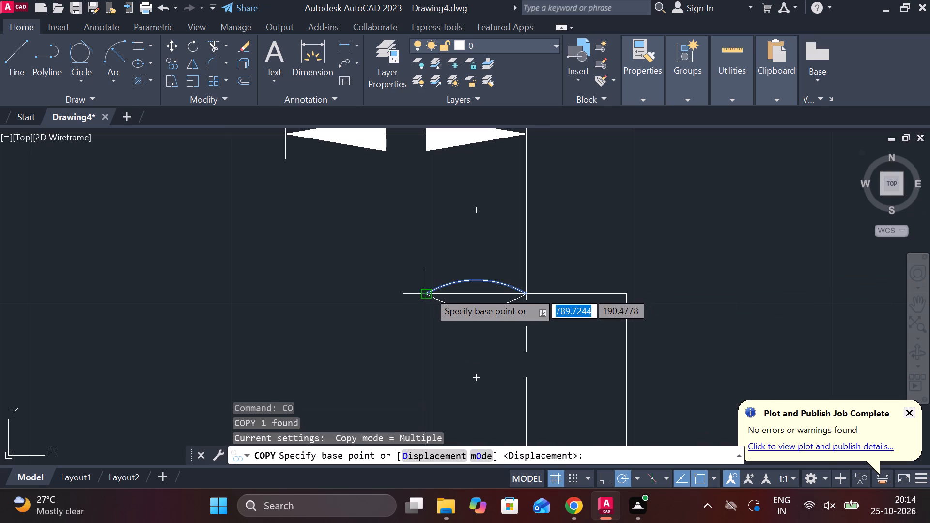
click(521, 295)
key(Escape)
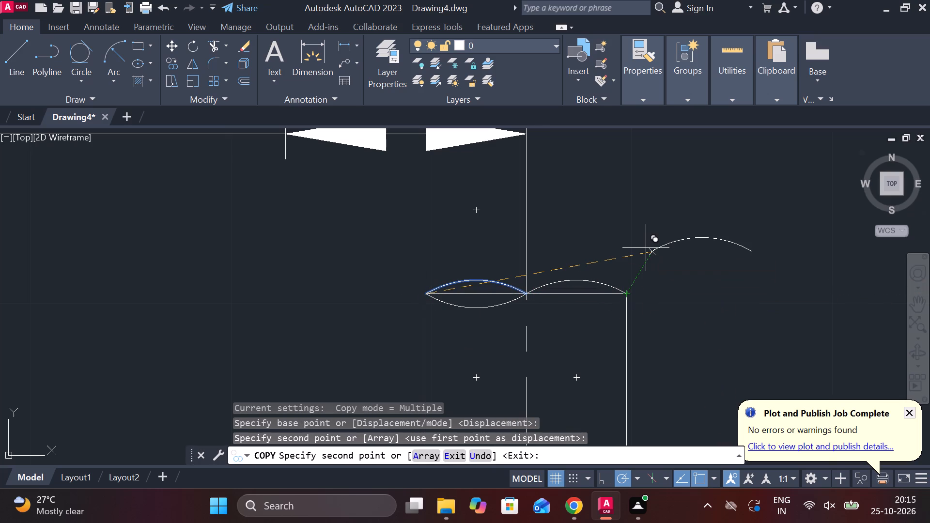
Trim away both halves of the straight end line between the break arcs on the lower rod segment.
text(TR)
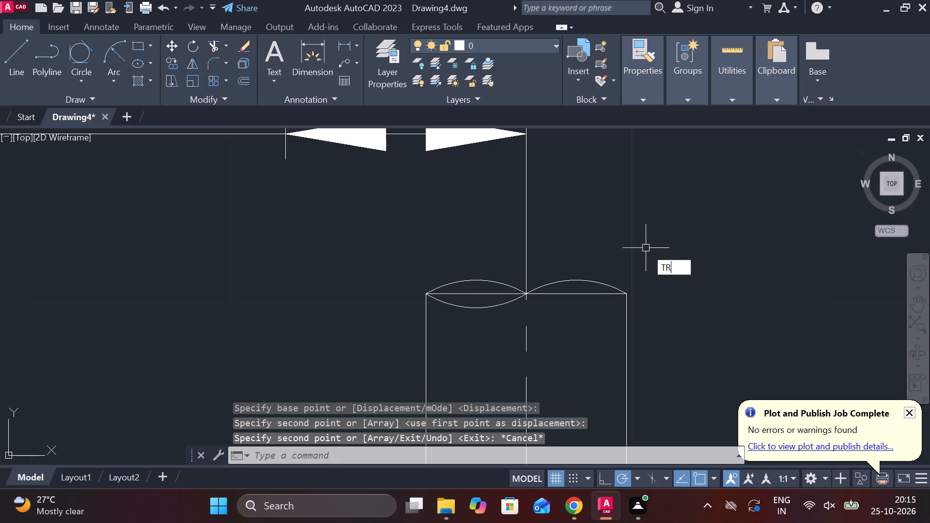
key(space)
click(580, 295)
click(492, 292)
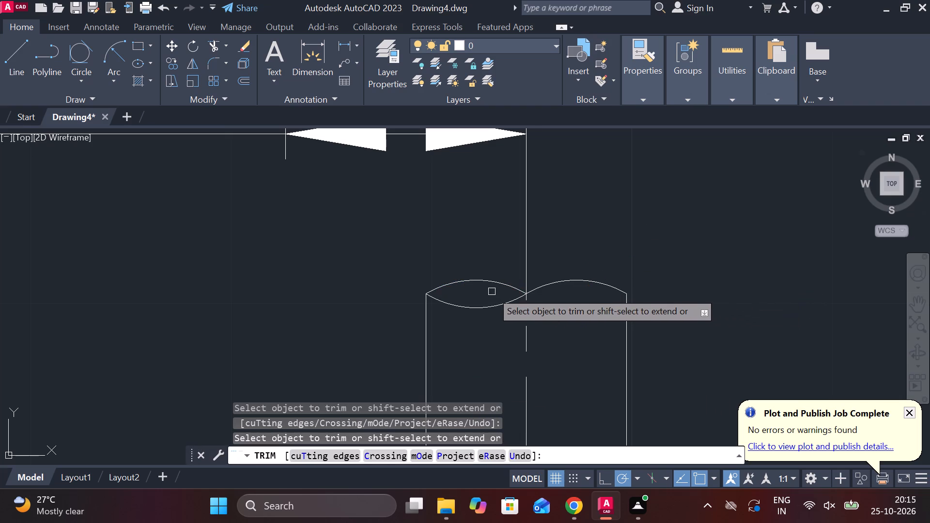
scroll(824, 287, down, 3)
middle_drag(824, 287, 694, 371)
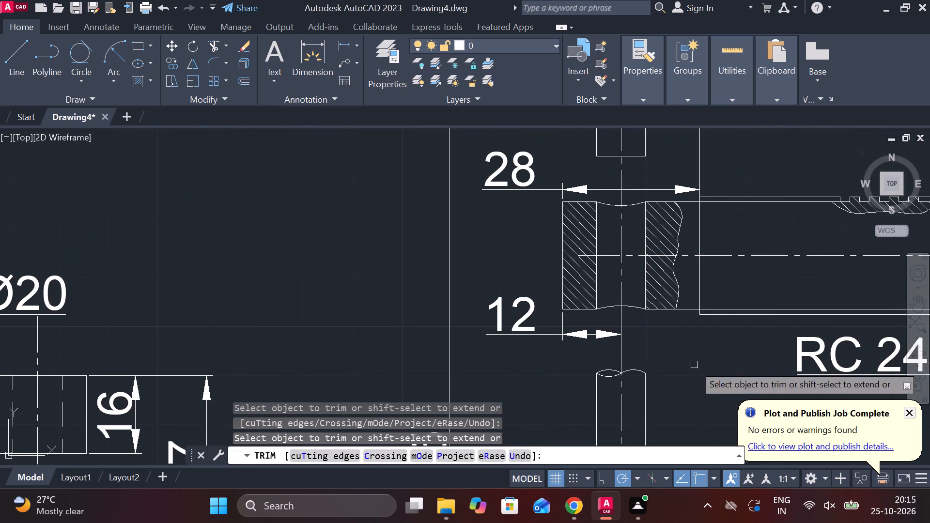
middle_drag(694, 365, 622, 386)
scroll(611, 376, up, 1)
scroll(611, 376, down, 1)
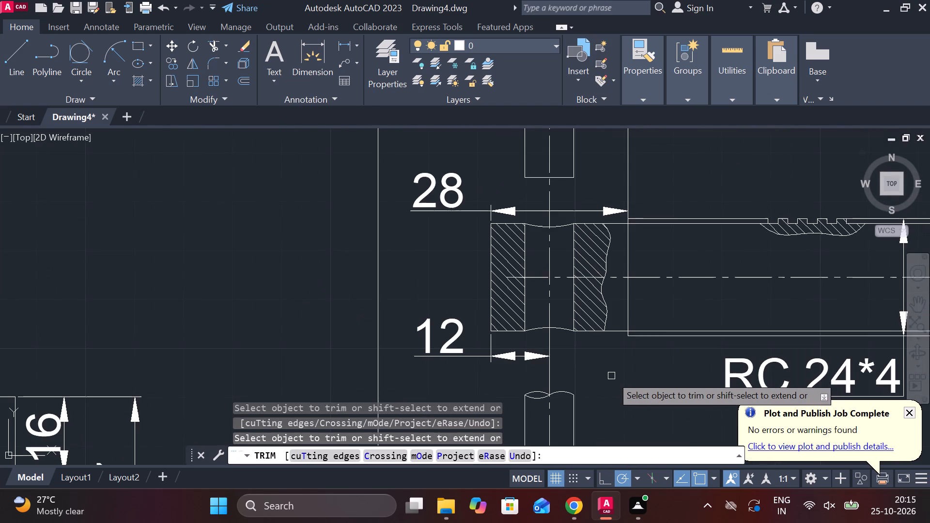
middle_drag(611, 376, 608, 385)
key(Escape)
Draw a downward-bulging arc of about 6.6 radius across the left half of the upper rod segment's bottom end.
middle_drag(595, 386, 599, 322)
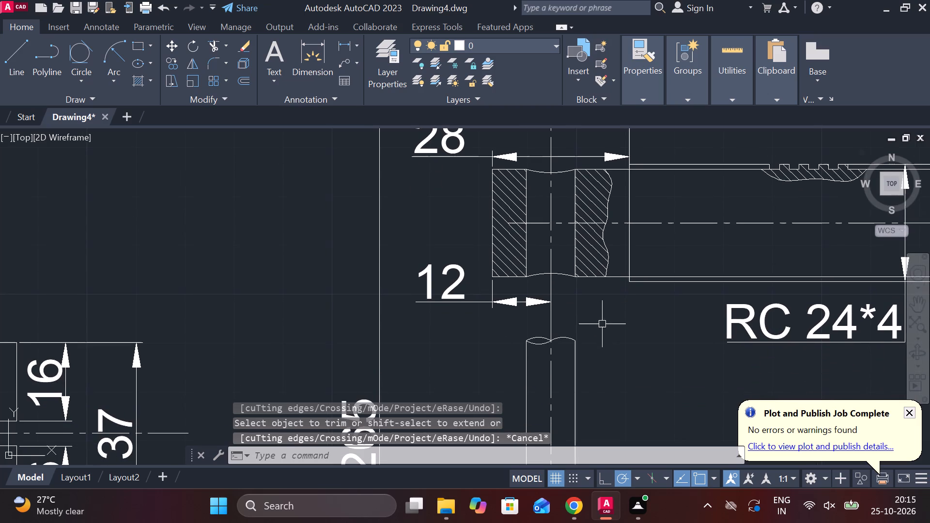
middle_drag(607, 324, 604, 489)
scroll(577, 259, up, 2)
key(Escape)
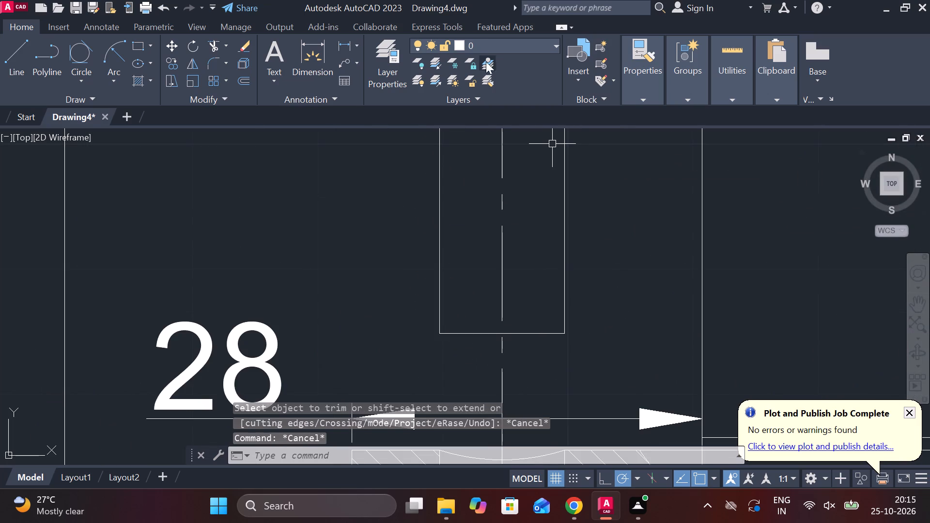
click(112, 53)
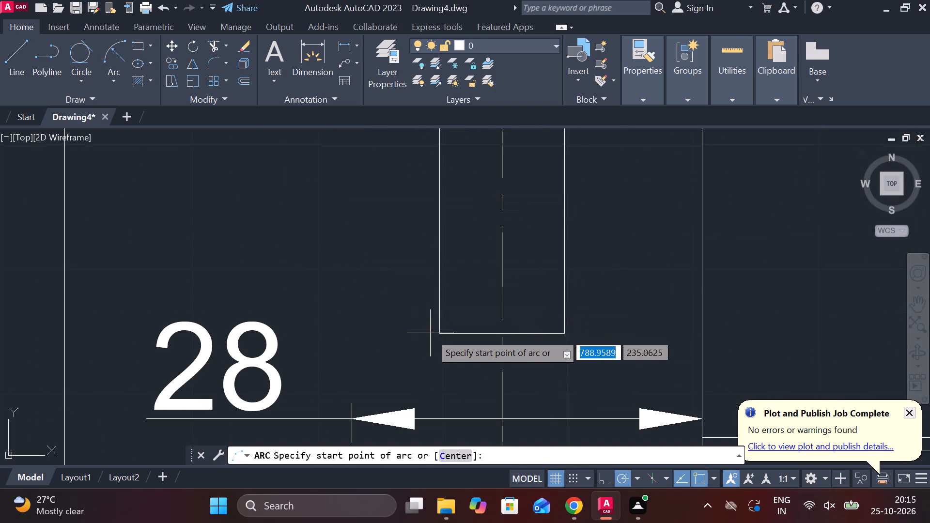
click(442, 337)
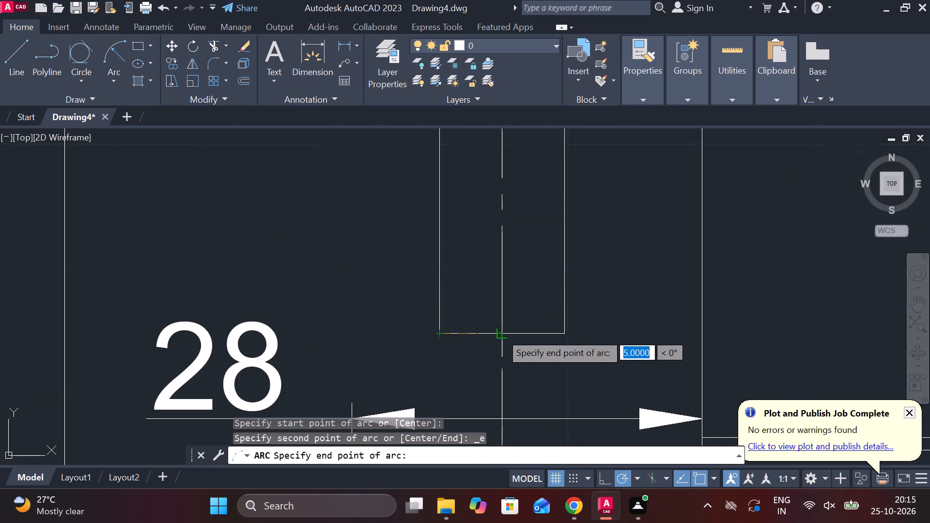
click(501, 333)
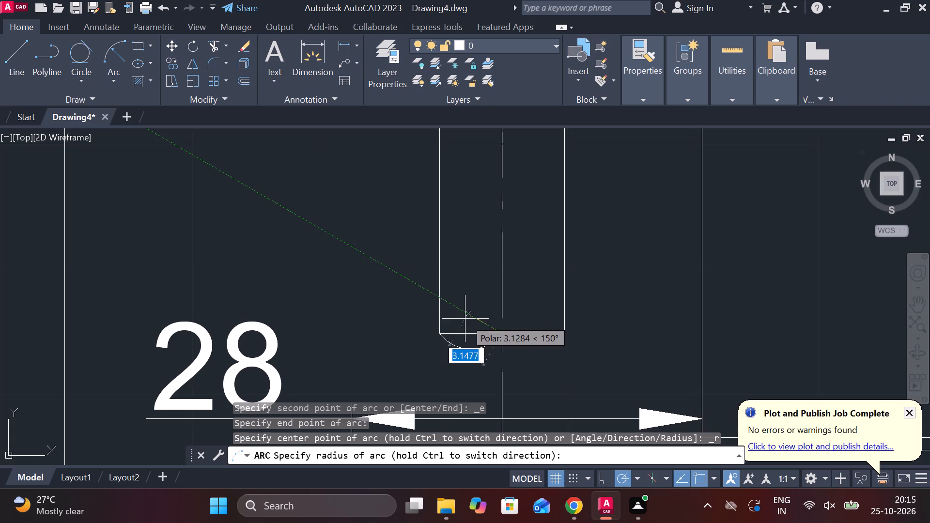
scroll(410, 319, up, 2)
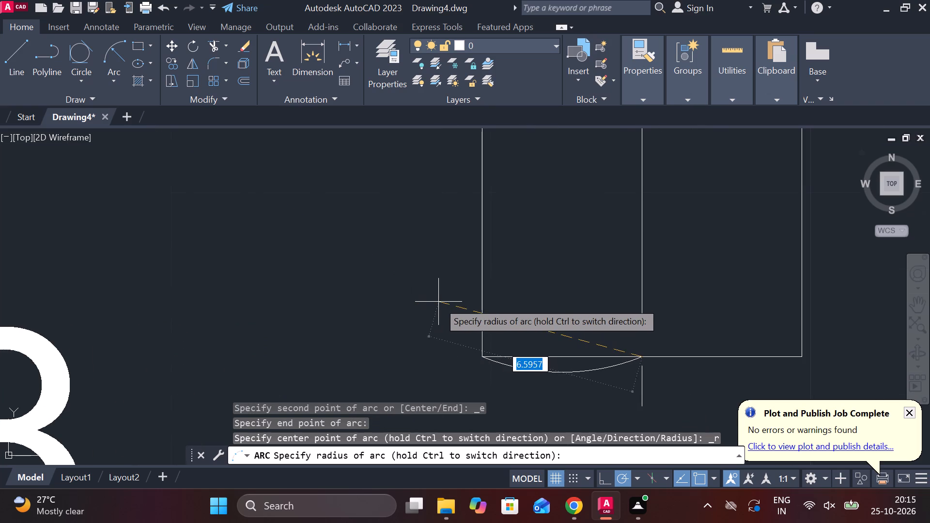
click(438, 302)
Mirror the new arc about the upper rod segment's straight bottom end line, keeping the source arc.
click(542, 372)
middle_drag(533, 362, 423, 306)
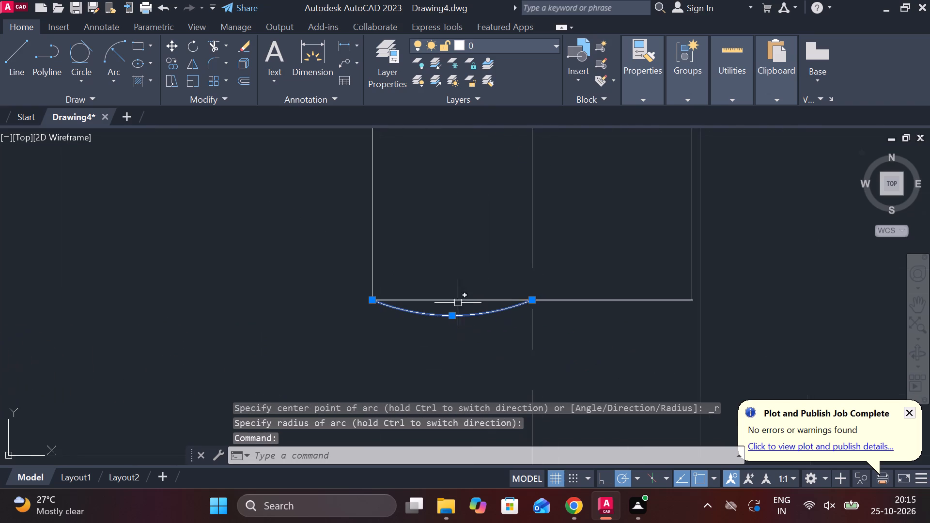
text(MI)
key(Return)
click(531, 301)
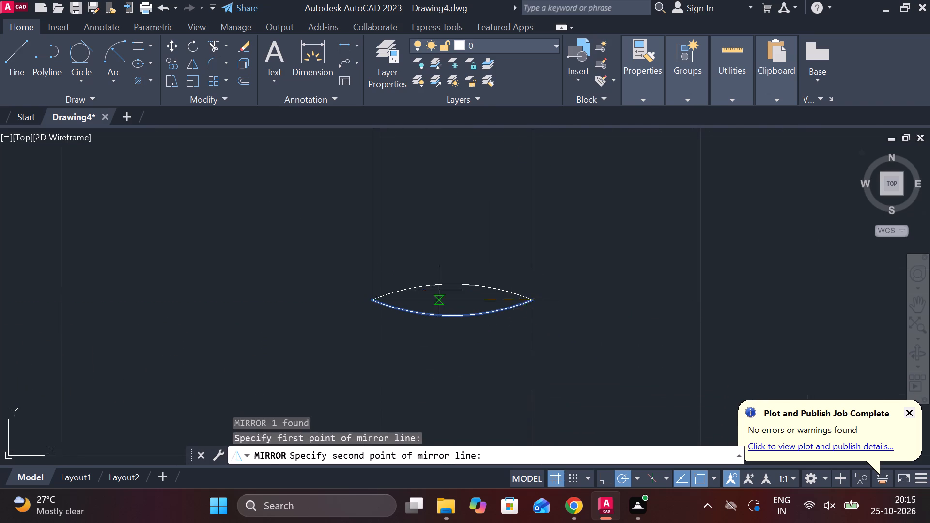
click(368, 298)
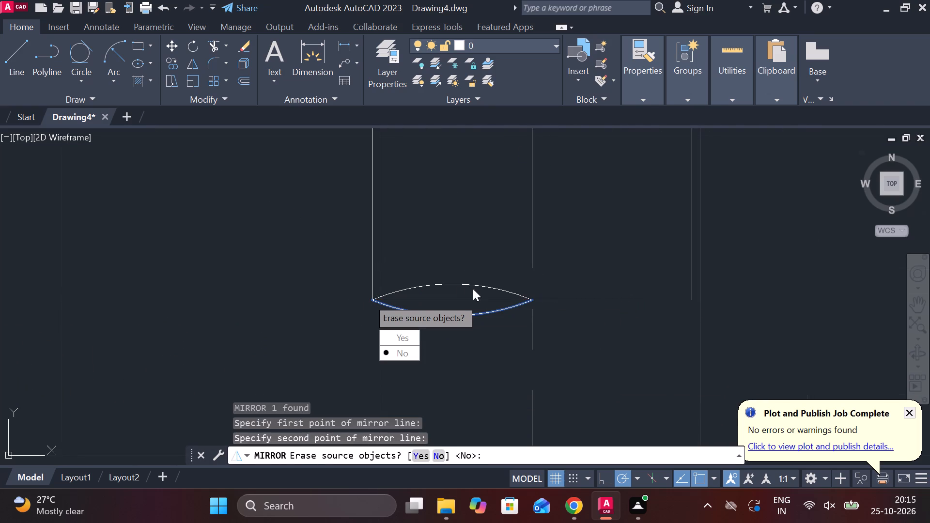
click(379, 348)
drag(423, 401, 379, 348)
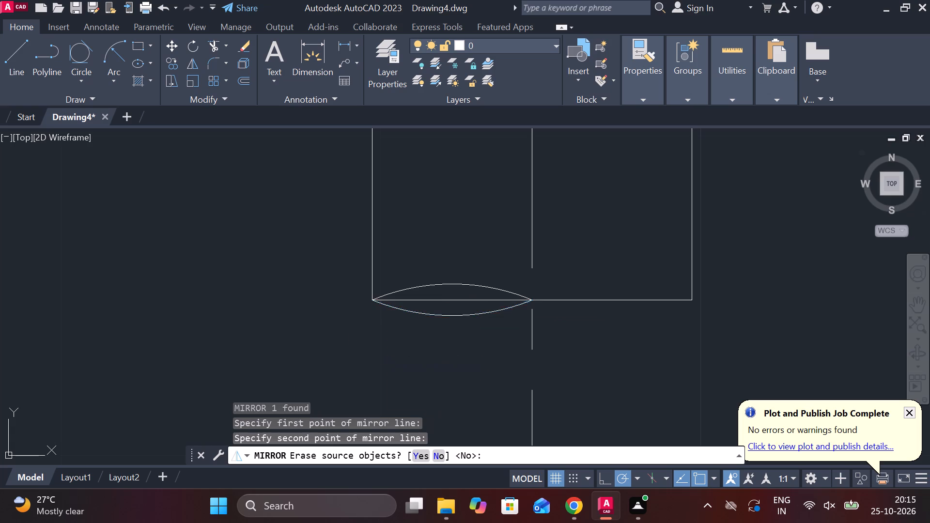
Copy the downward-bulging arc onto the right half of the upper rod segment's bottom end, starting at the centreline.
middle_drag(397, 328, 326, 324)
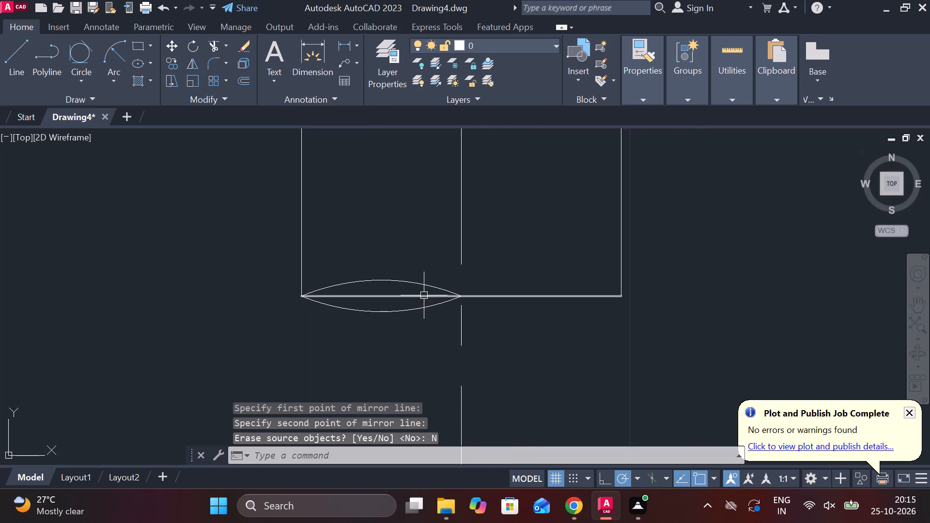
click(403, 313)
text(CO)
key(Return)
click(296, 295)
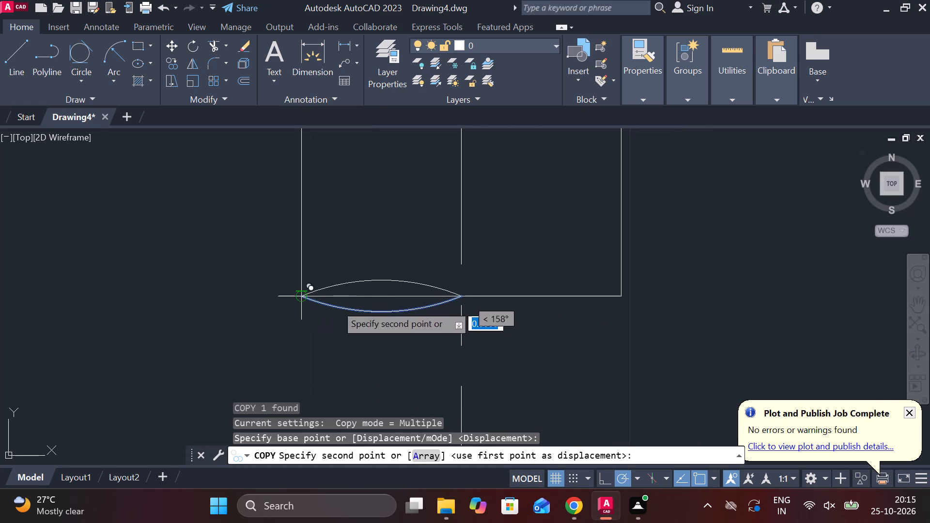
click(465, 300)
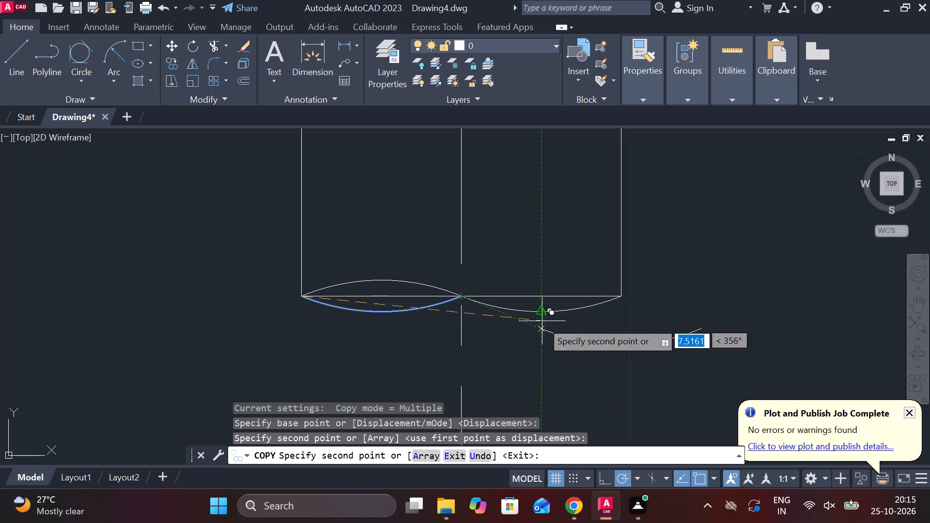
key(Escape)
Trim away both halves of the straight end line between the break arcs on the upper rod segment.
text(TR)
key(space)
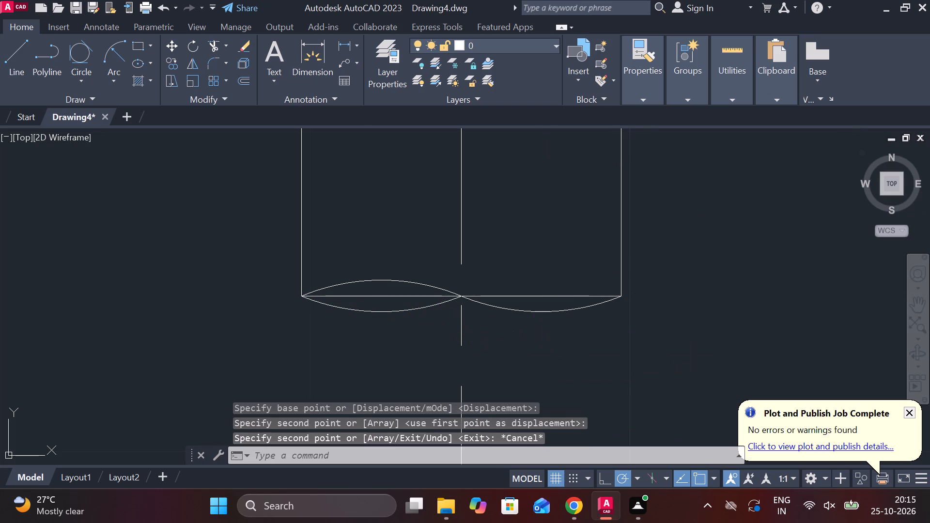
click(529, 295)
click(399, 293)
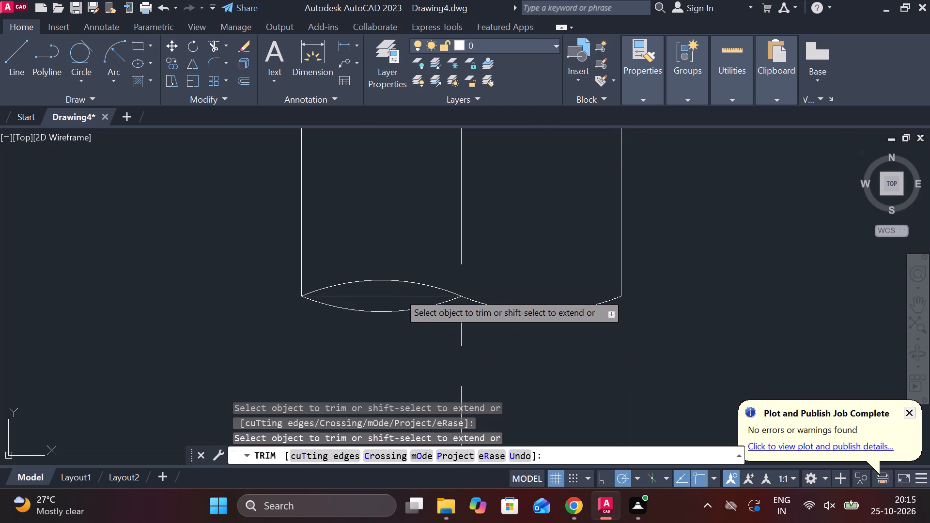
scroll(528, 287, down, 4)
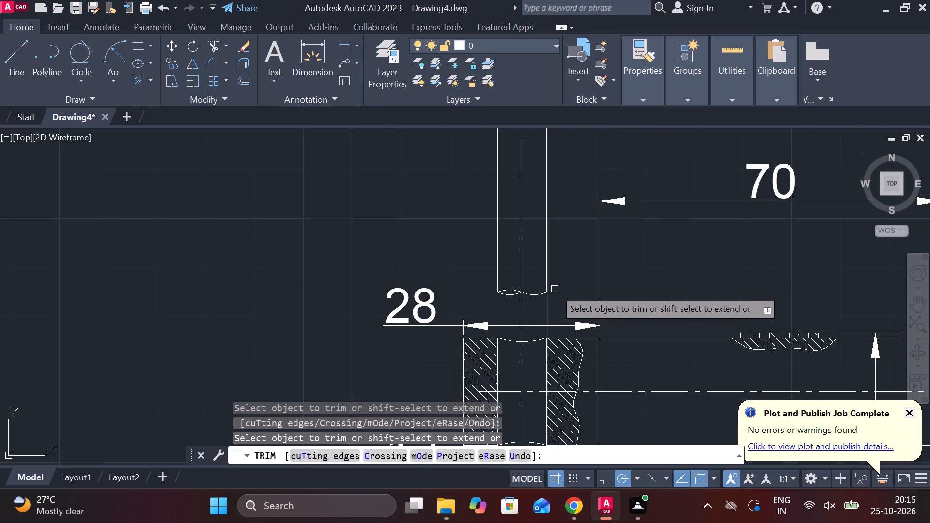
key(Escape)
click(523, 273)
key(Escape)
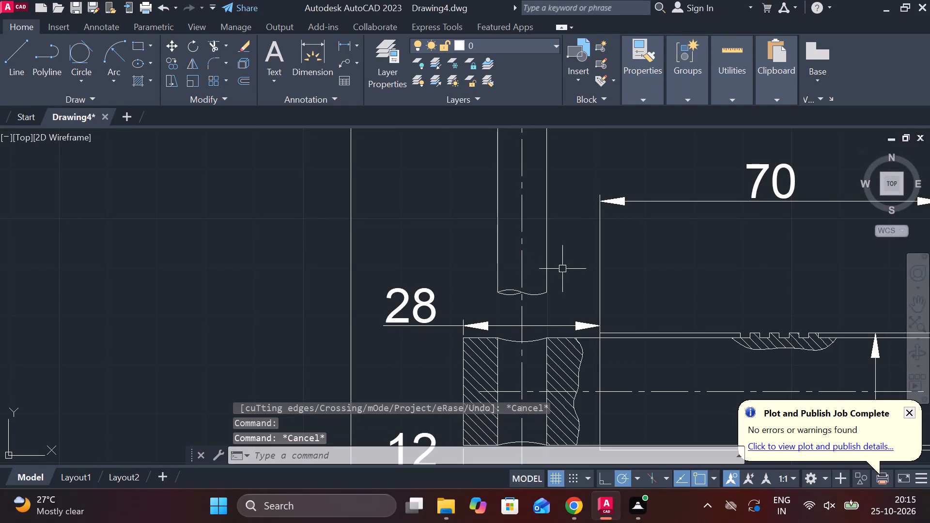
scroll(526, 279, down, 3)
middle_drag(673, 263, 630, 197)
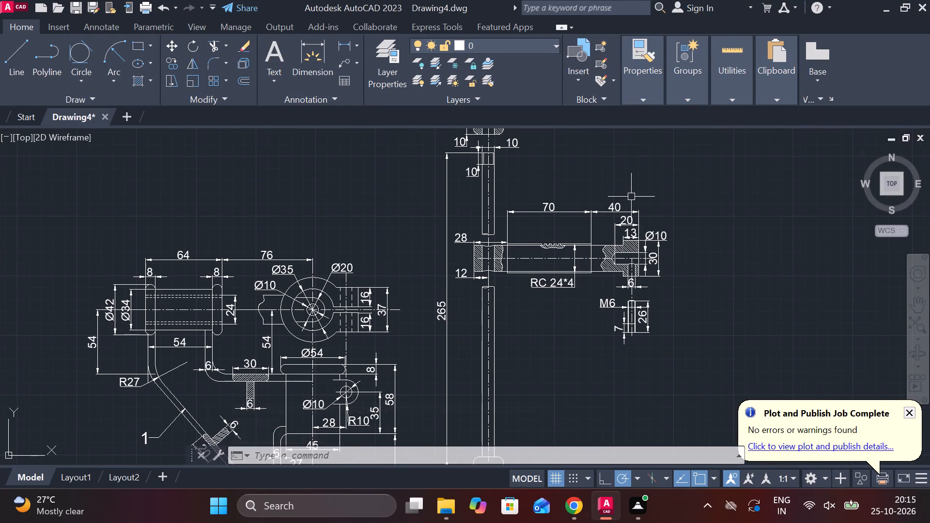
Examine the dimensions around the hatched knob and the rod's upper end.
middle_drag(554, 158, 526, 240)
scroll(501, 207, up, 2)
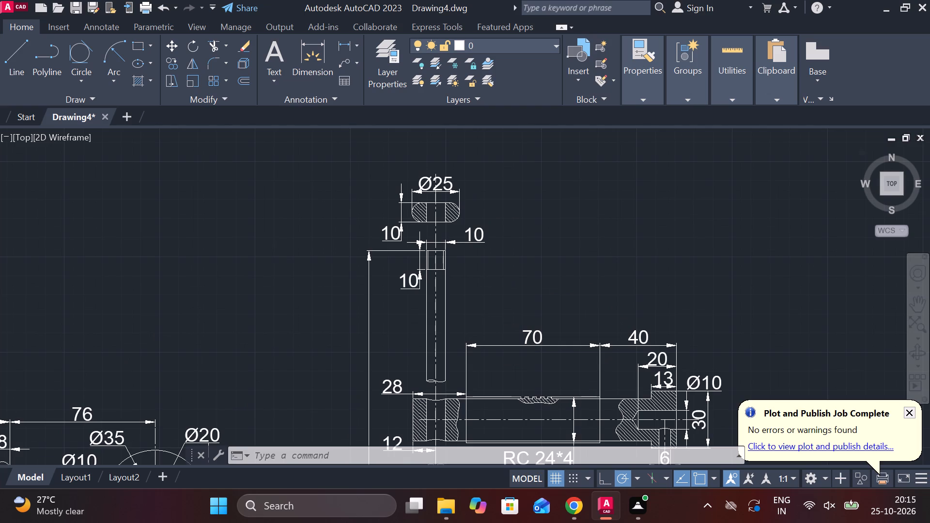
scroll(382, 266, up, 2)
click(438, 259)
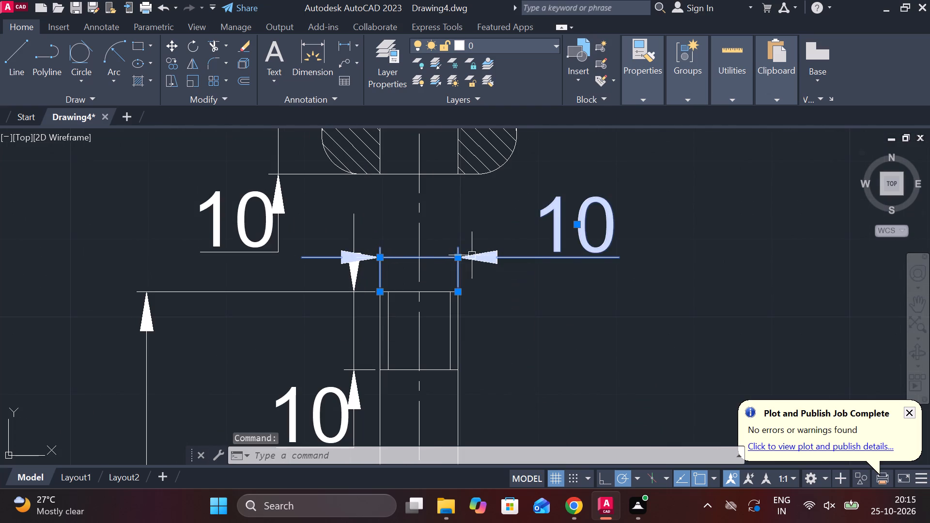
scroll(548, 261, down, 1)
key(Escape)
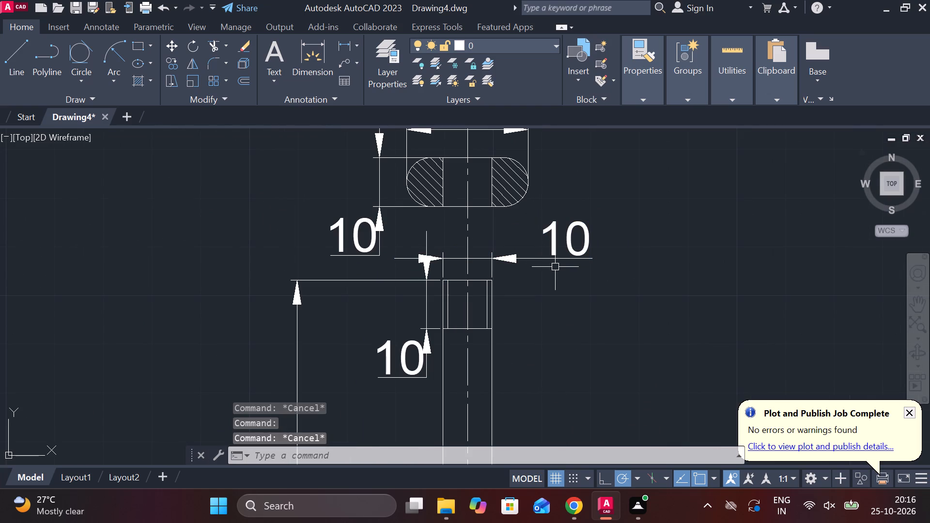
middle_drag(510, 201, 506, 234)
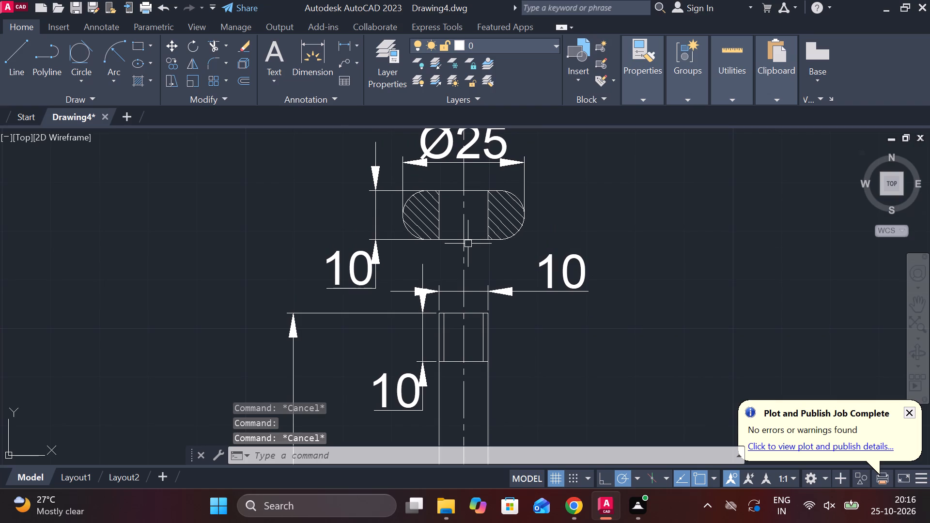
scroll(468, 244, down, 1)
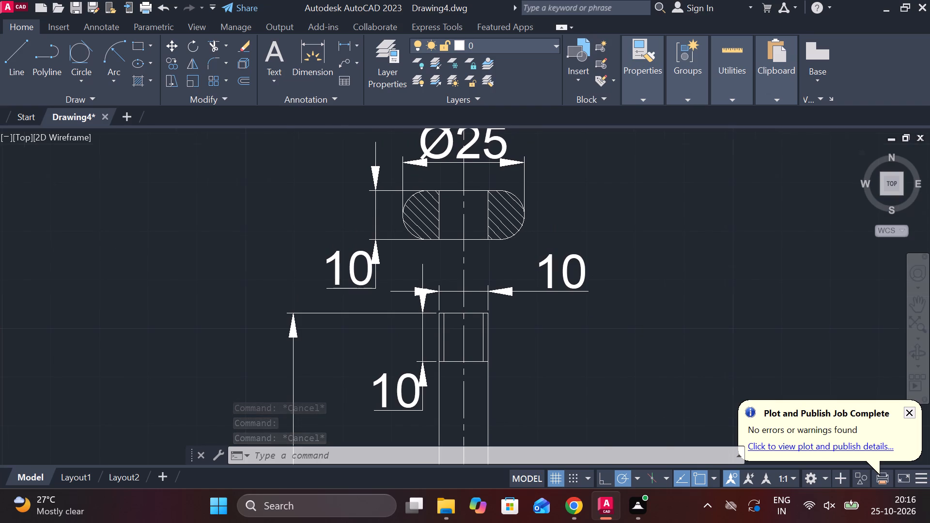
scroll(468, 244, down, 1)
middle_drag(537, 266, 515, 198)
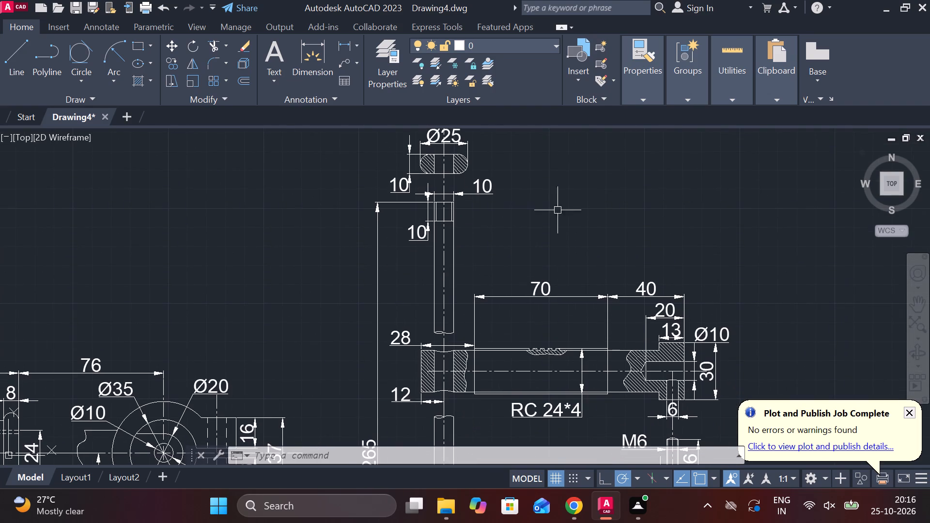
scroll(563, 211, down, 2)
scroll(587, 247, up, 1)
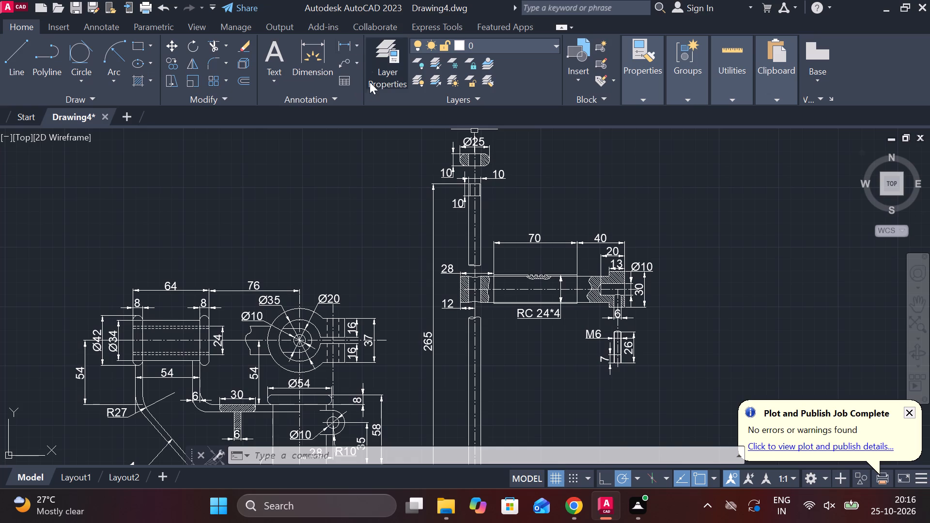
Add a multileader labelled 3, text height 10, pointing to the right rounded edge of the hatched Ø25 knob.
click(342, 60)
scroll(557, 176, up, 1)
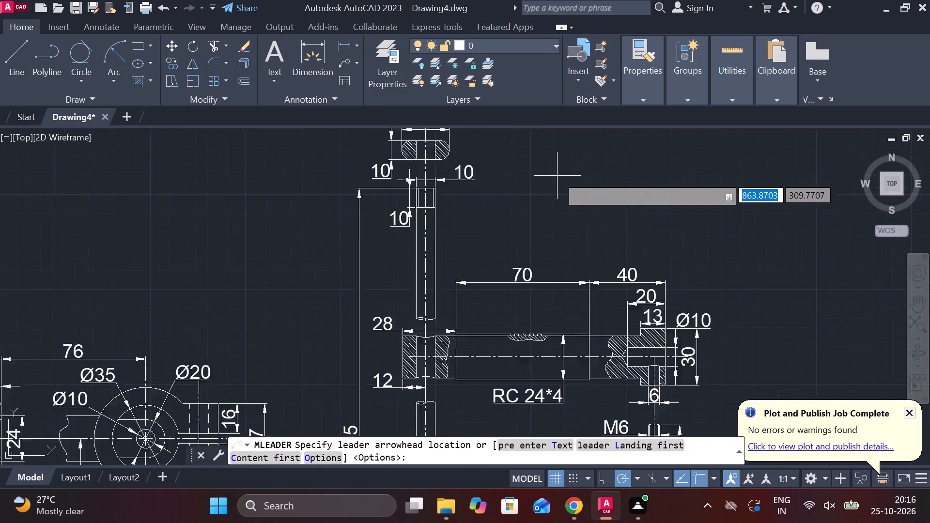
scroll(557, 176, up, 2)
middle_drag(552, 176, 612, 326)
click(348, 261)
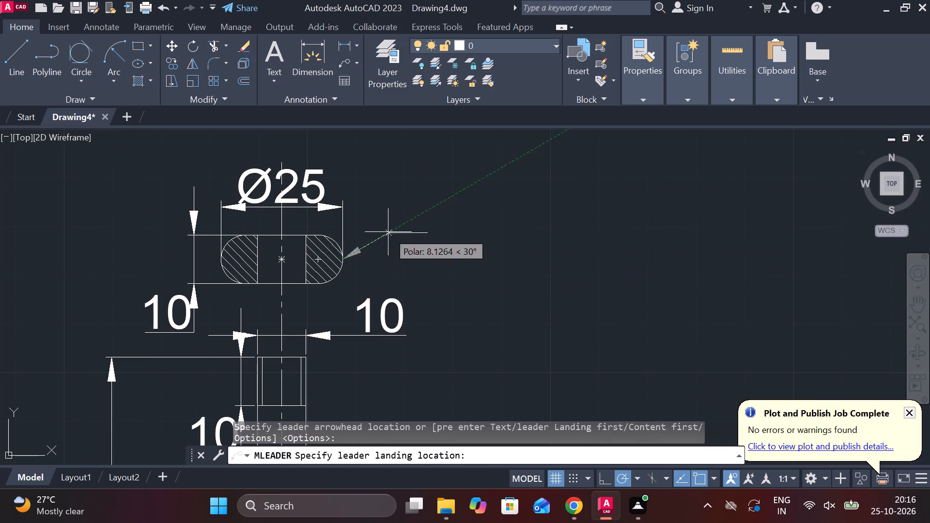
click(418, 204)
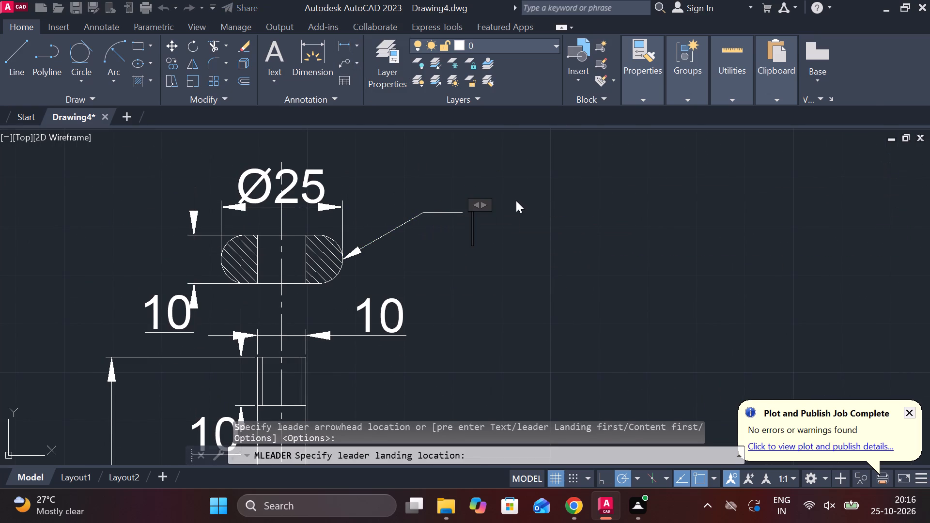
drag(89, 65, 78, 65)
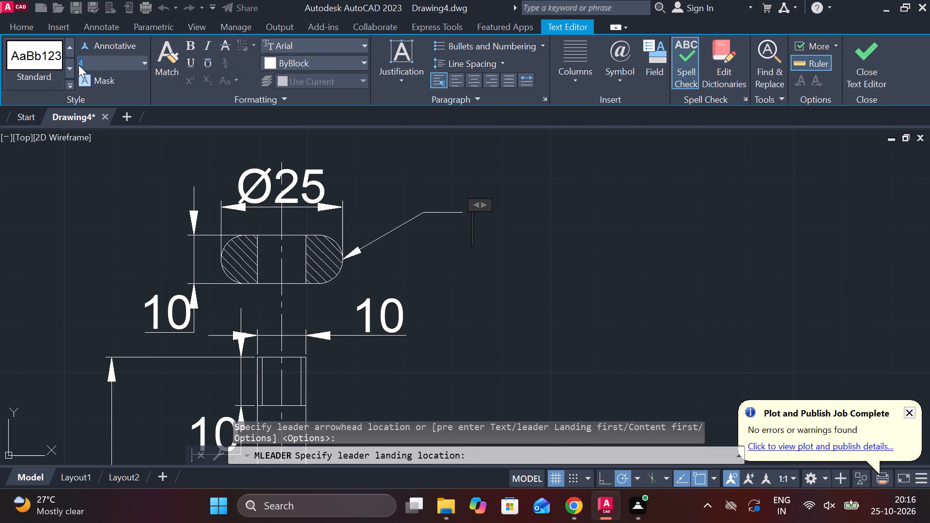
drag(78, 65, 75, 65)
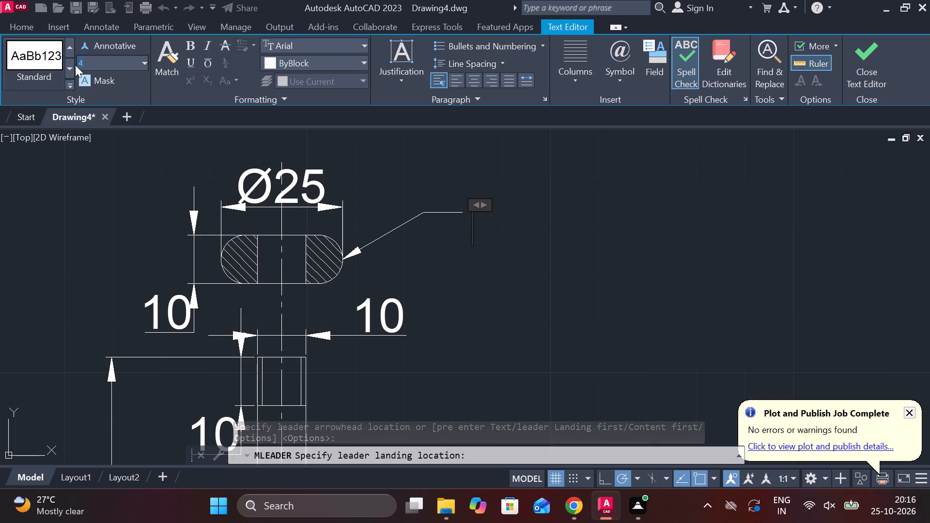
key(1)
key(0)
key(Return)
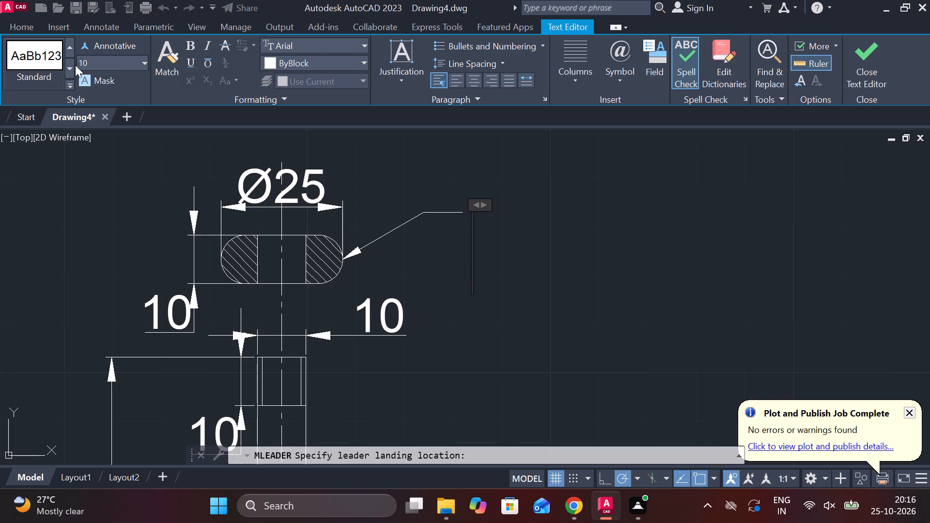
key(3)
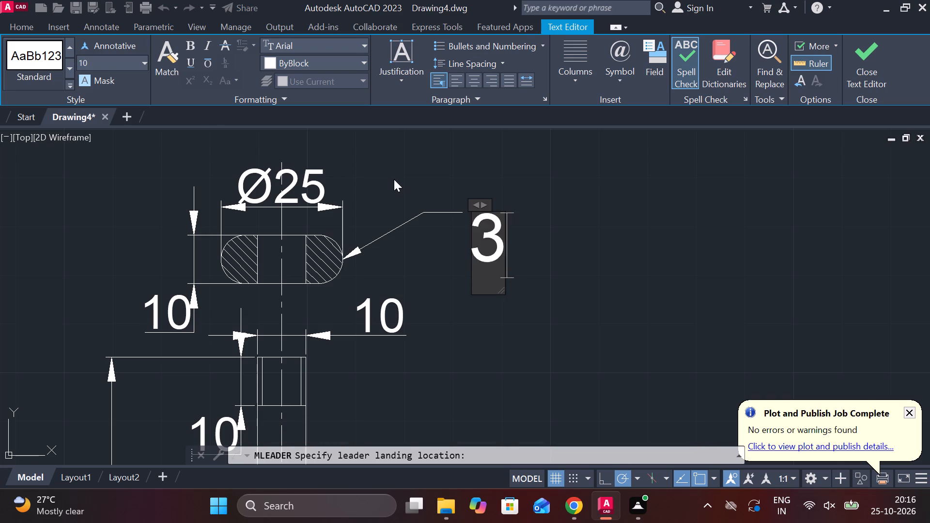
click(870, 67)
Check the text formatting of the bracket's leader label 1 against the new label, leaving its text as is.
scroll(635, 240, down, 3)
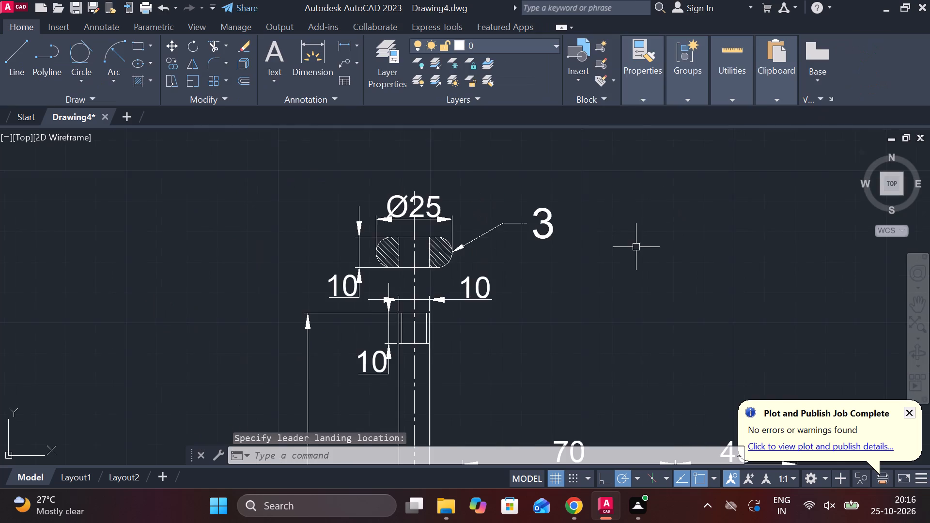
scroll(636, 248, down, 3)
middle_drag(511, 288, 490, 231)
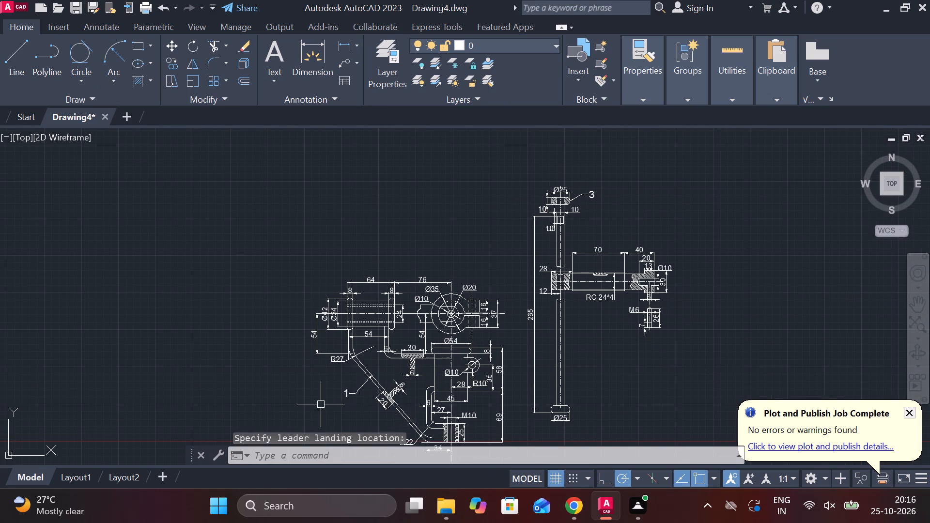
scroll(334, 410, up, 2)
double_click(365, 364)
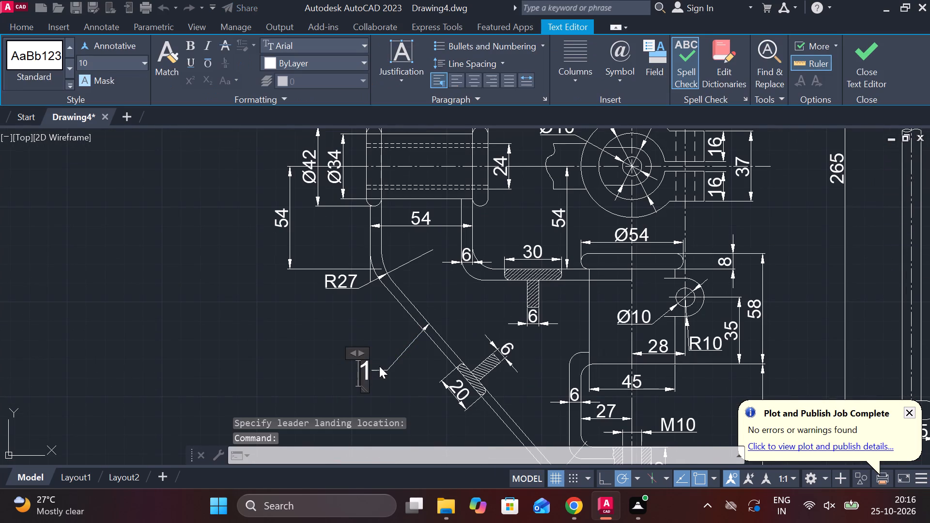
key(Escape)
scroll(595, 268, down, 1)
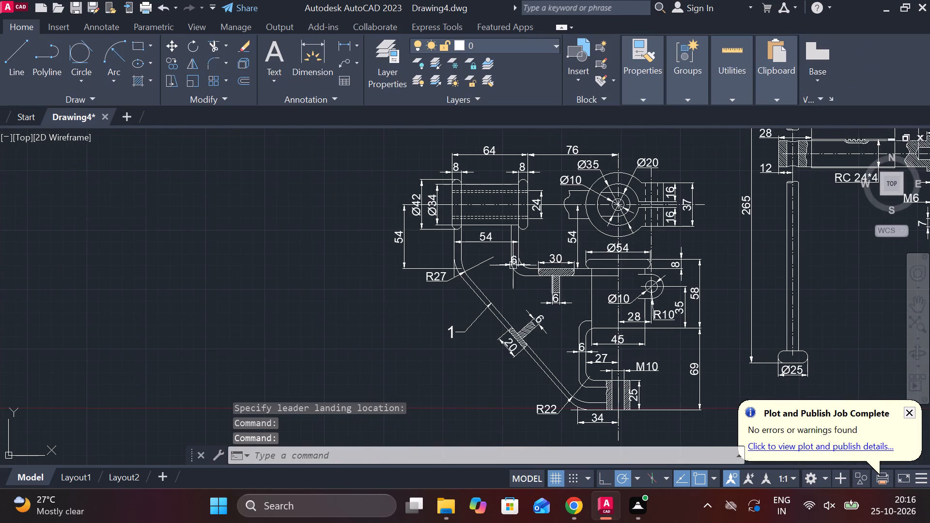
Add a multileader labelled 4, text height 10, pointing to the lower edge of the RC 24*4 threaded section.
middle_drag(498, 275, 61, 283)
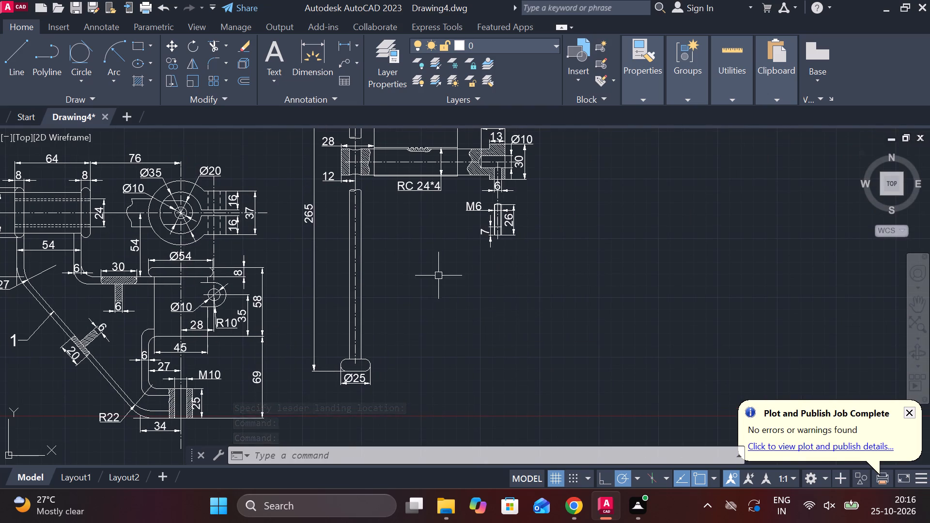
scroll(402, 242, up, 1)
middle_drag(412, 242, 449, 330)
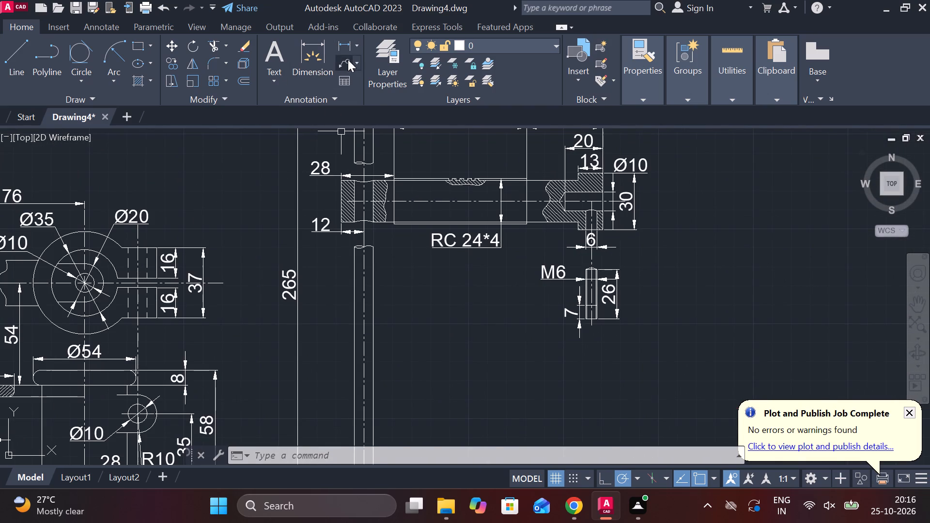
click(348, 60)
scroll(403, 248, up, 2)
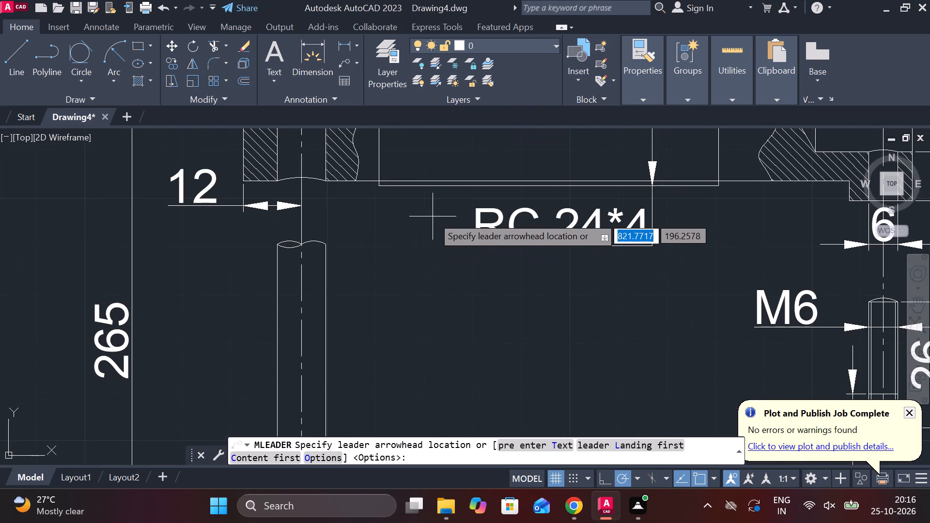
click(443, 187)
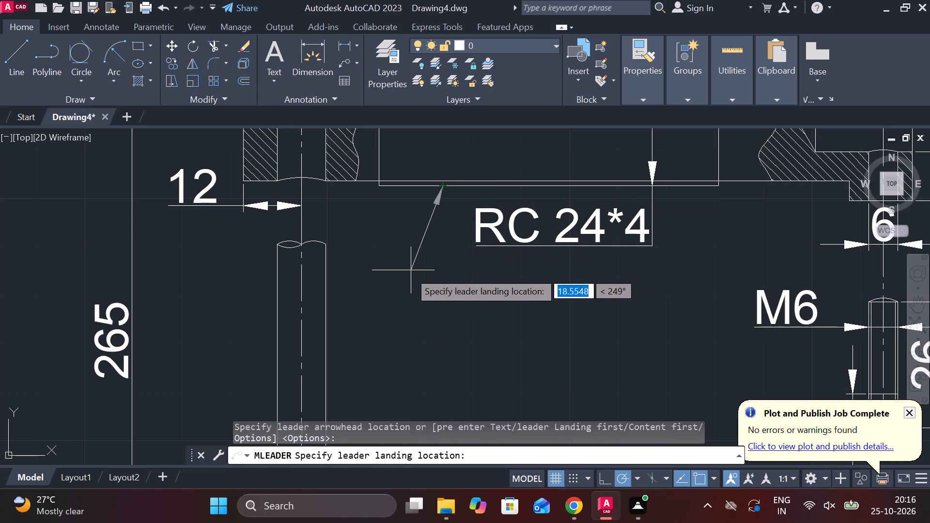
click(409, 276)
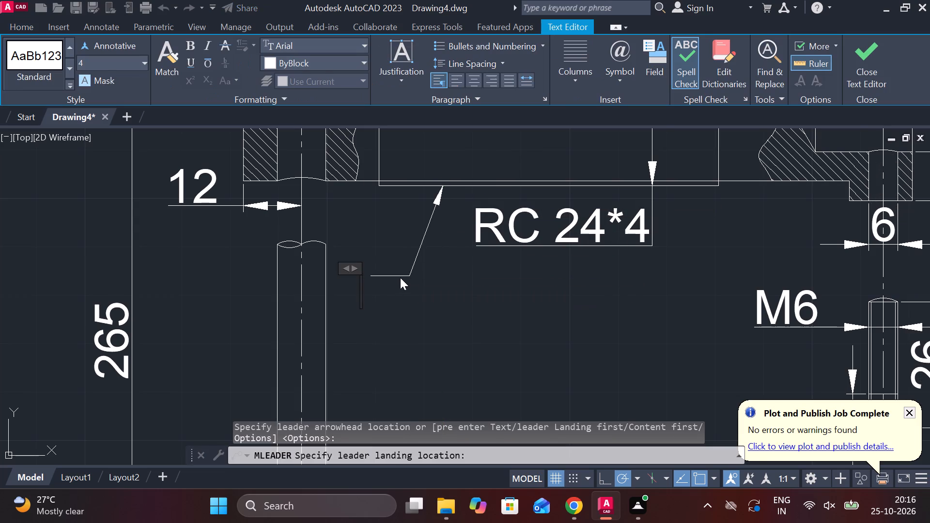
click(79, 57)
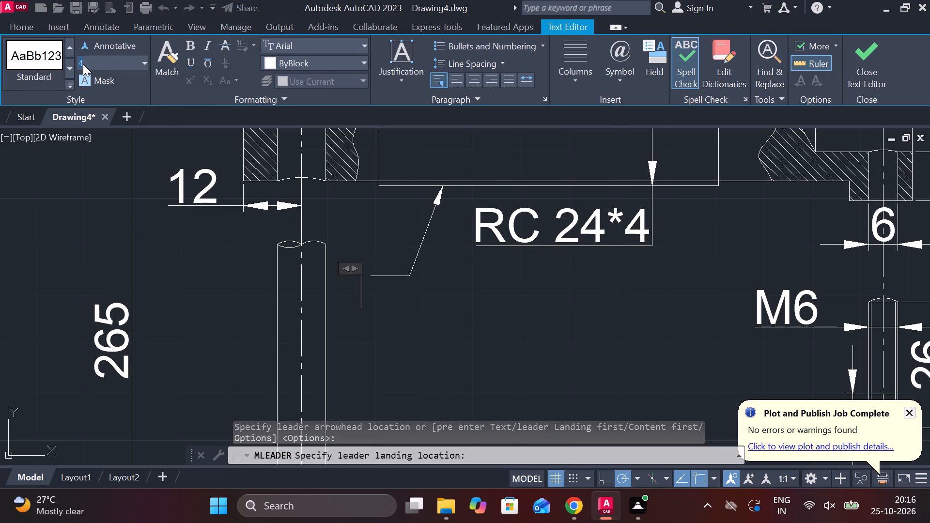
text(10)
key(Return)
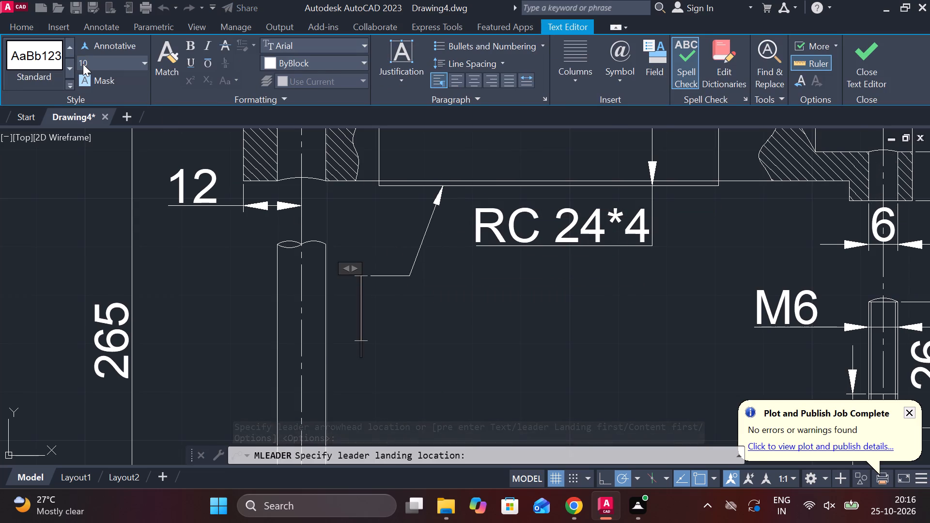
key(4)
click(864, 39)
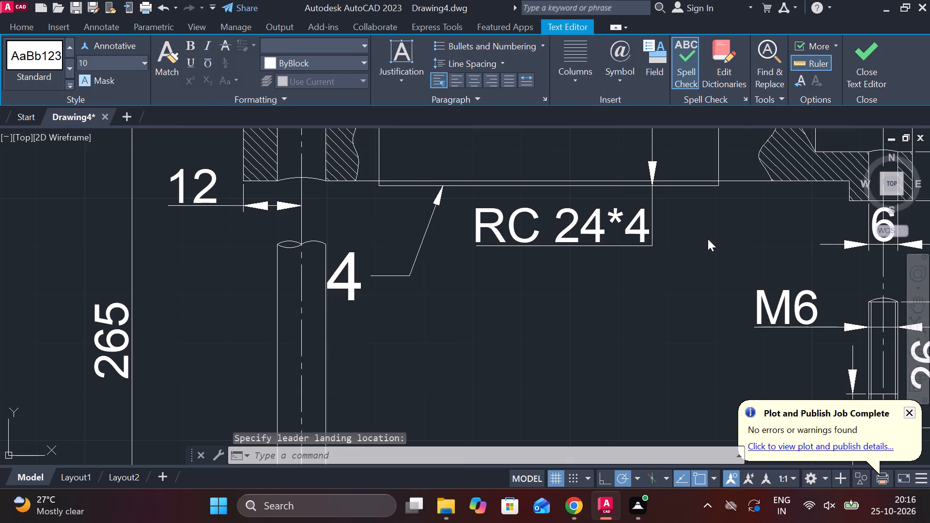
Shift leader label 4 to the right, clear of the vertical rod.
click(348, 277)
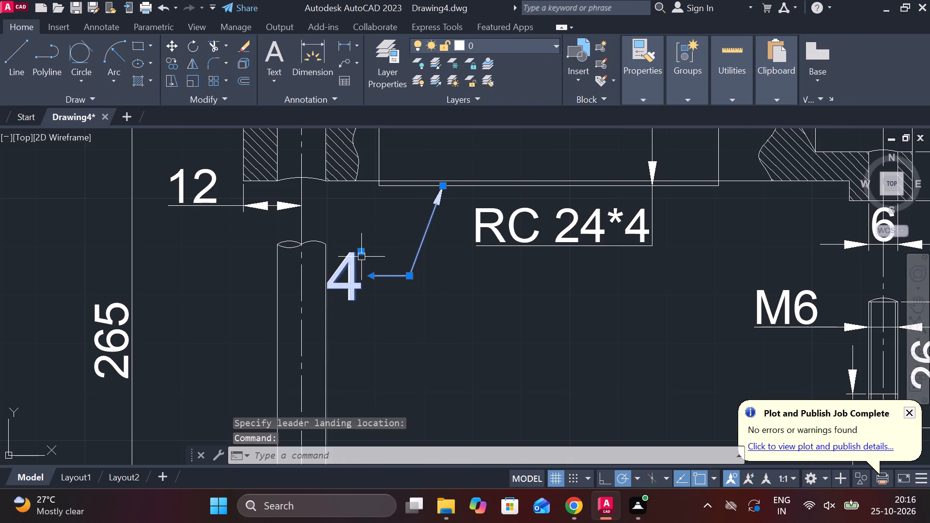
click(361, 253)
click(400, 250)
key(Escape)
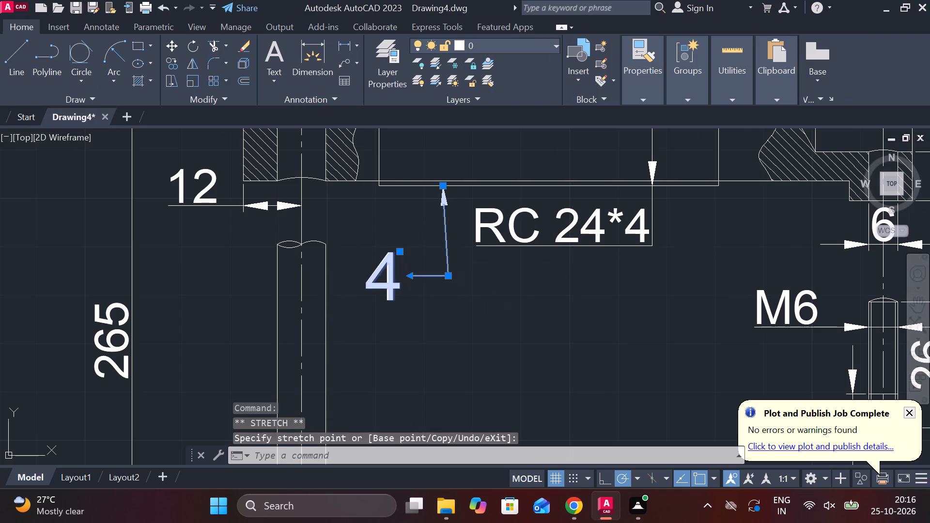
Move the RC 24*4 dimension text above the threaded section and reposition its dimension line left of the thread profile's centre.
scroll(517, 303, down, 2)
middle_drag(520, 319, 480, 255)
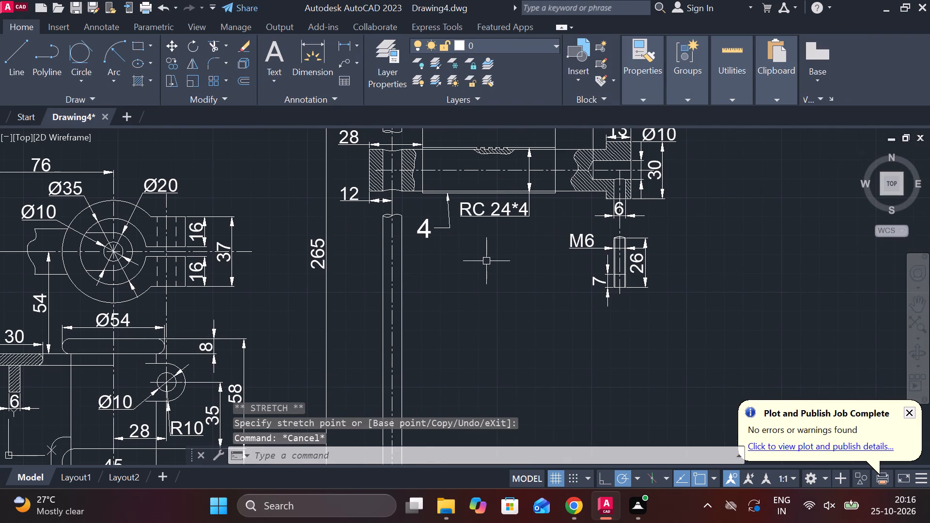
scroll(488, 264, down, 1)
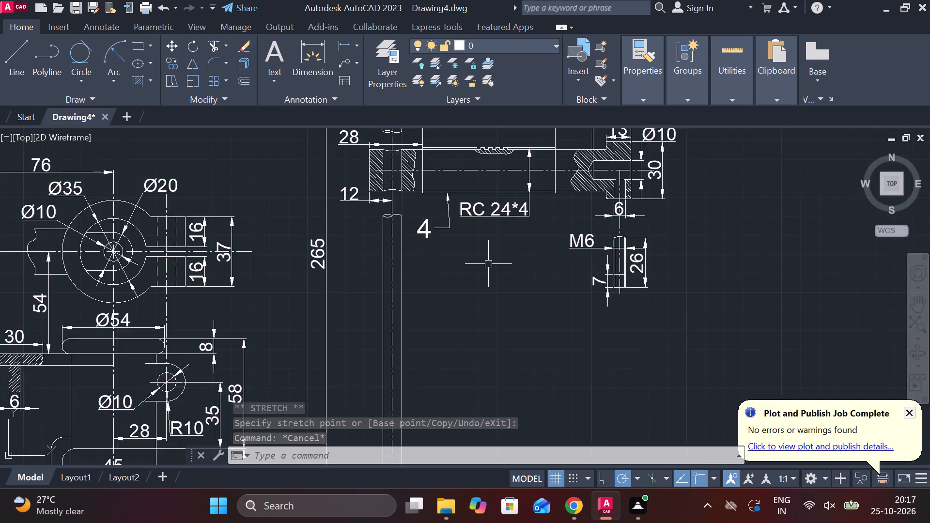
middle_click(480, 264)
scroll(490, 250, up, 1)
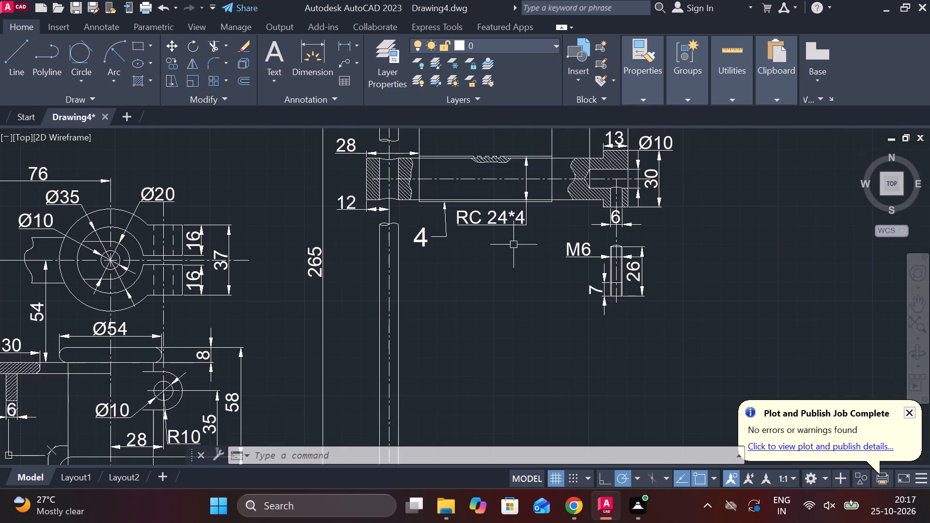
click(506, 227)
click(491, 225)
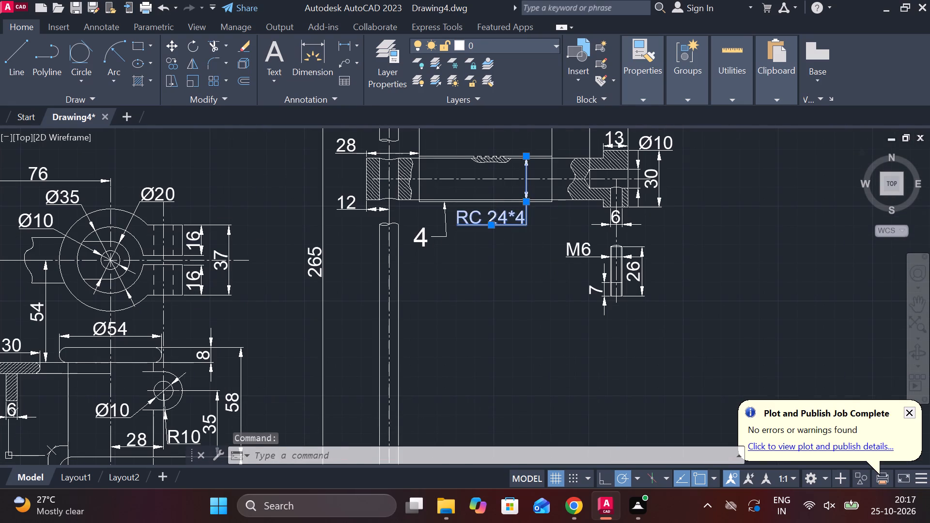
middle_drag(496, 148, 488, 205)
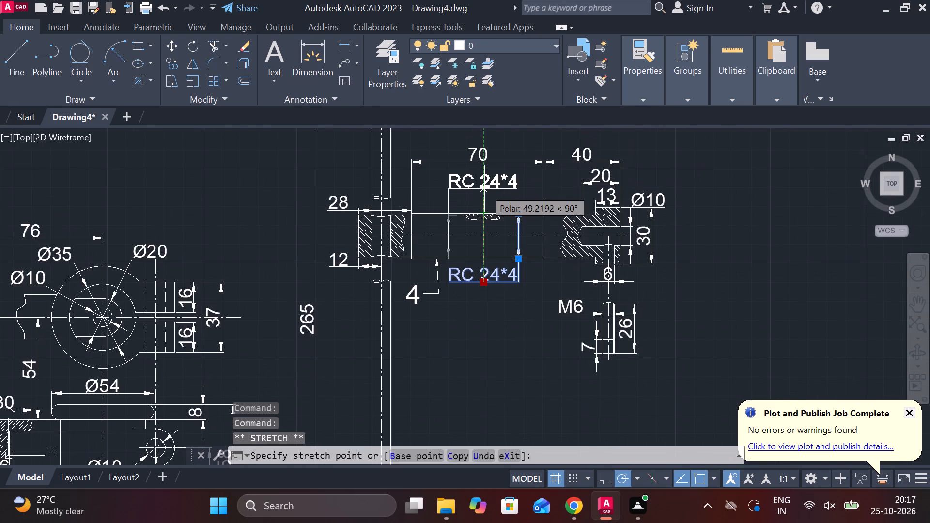
click(484, 189)
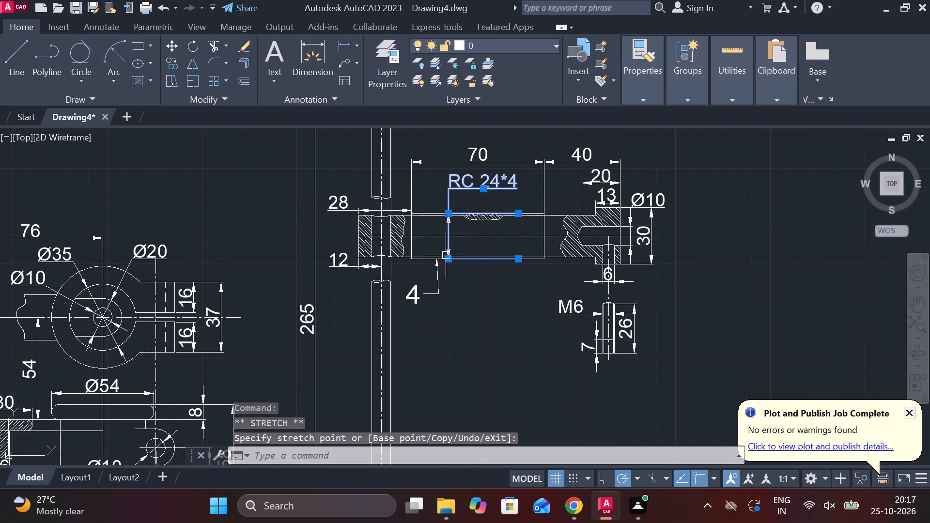
click(446, 257)
click(464, 257)
key(Escape)
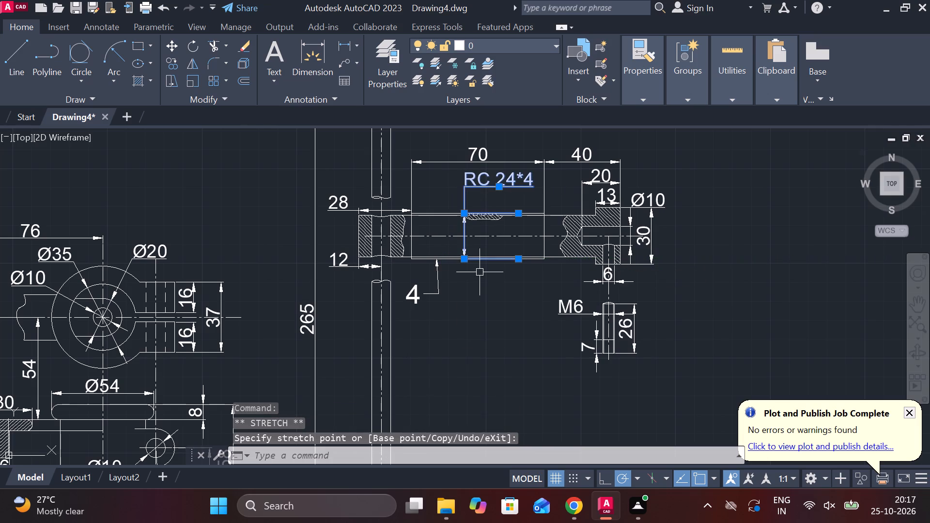
Erase the leader label 4 below the RC 24*4 threaded section.
key(Escape)
click(422, 293)
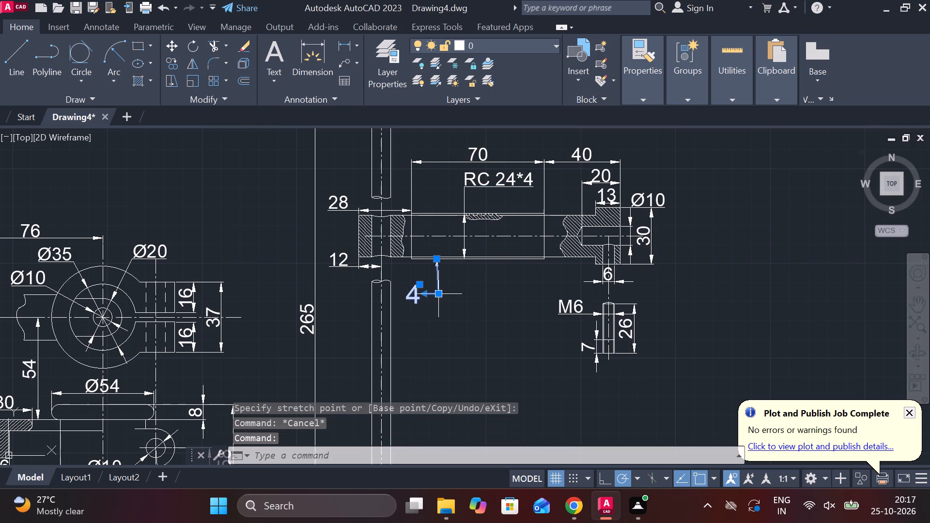
text(E)
key(space)
Add a multileader labelled 4, text height 10, from the threaded section's lower edge, with its landing sloping down to the right.
click(338, 63)
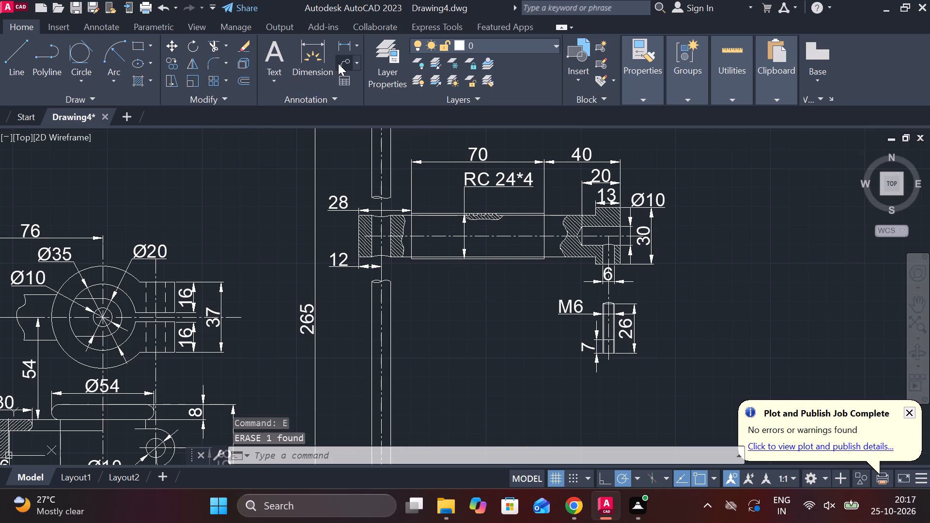
click(448, 263)
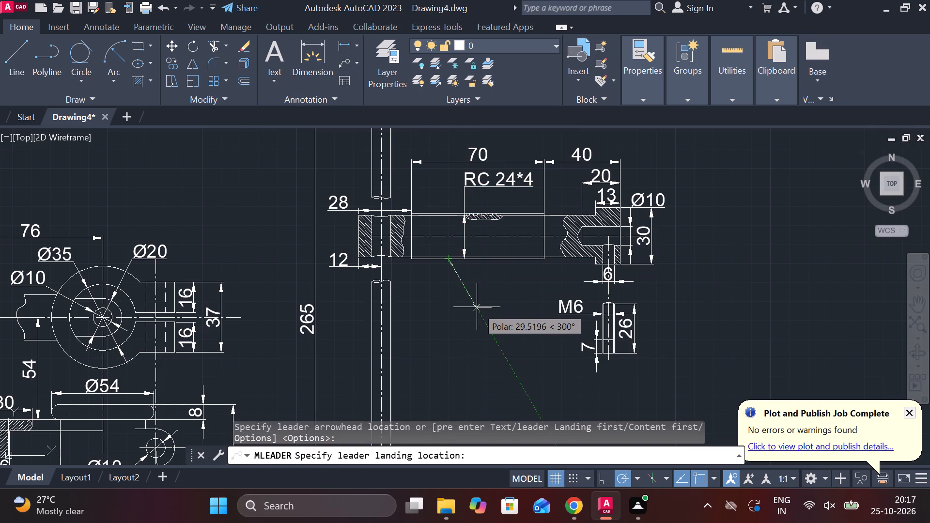
click(477, 307)
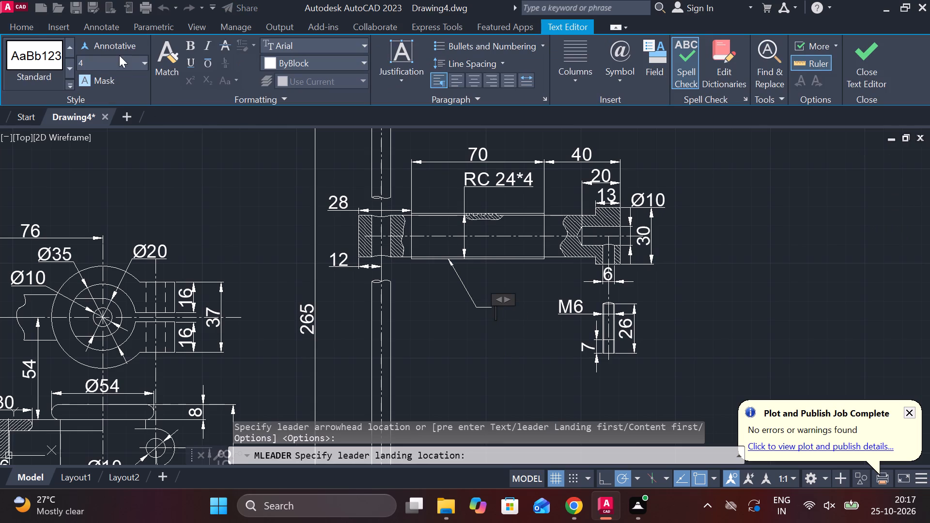
click(114, 63)
text(10)
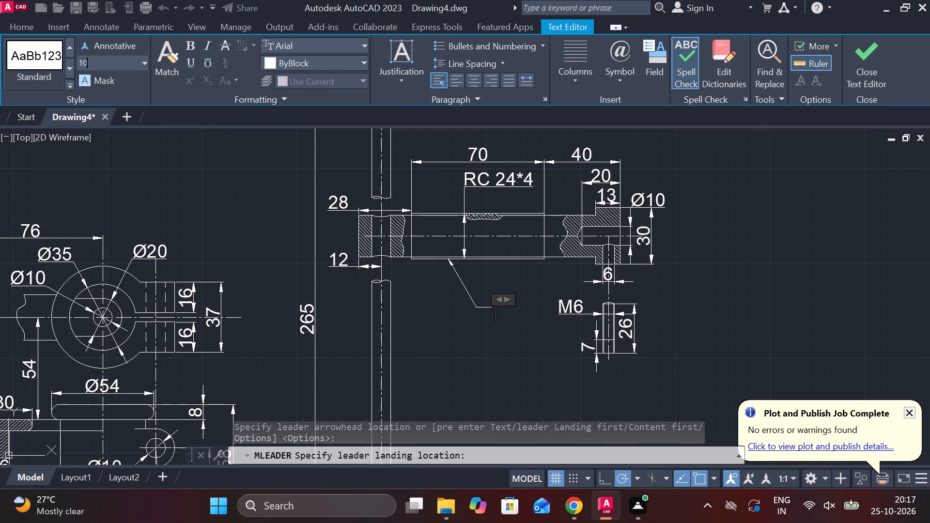
key(Return)
key(4)
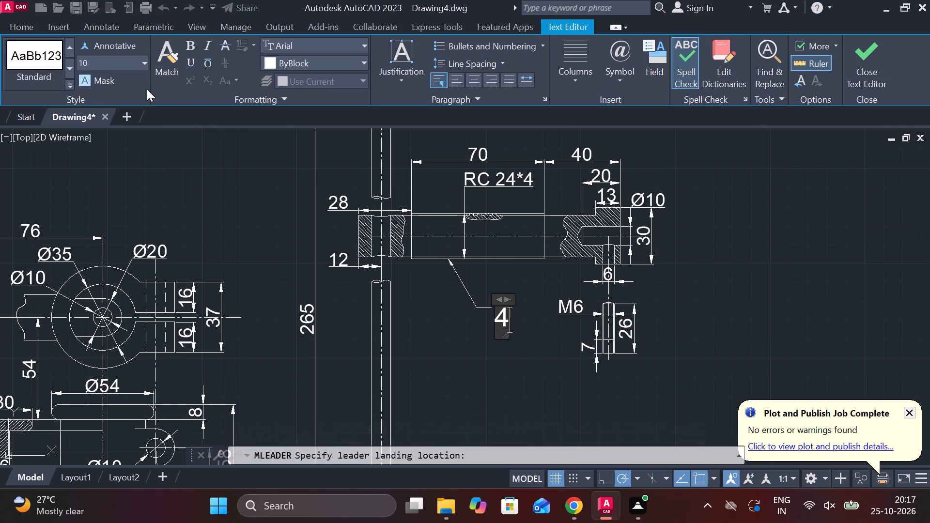
click(861, 62)
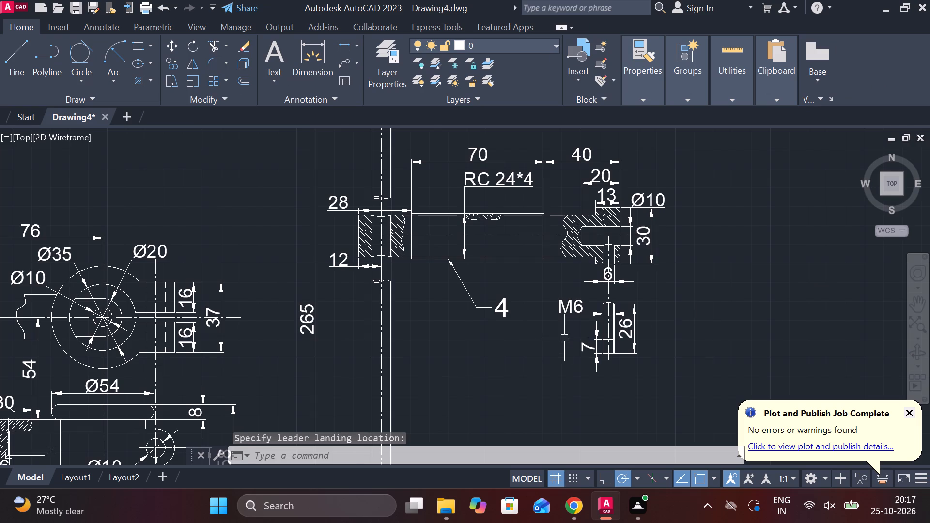
Add a vertical linear dimension for the height of the rounded knob at the vertical rod's lower end, placed right of it.
scroll(560, 343, down, 1)
middle_drag(534, 345, 505, 254)
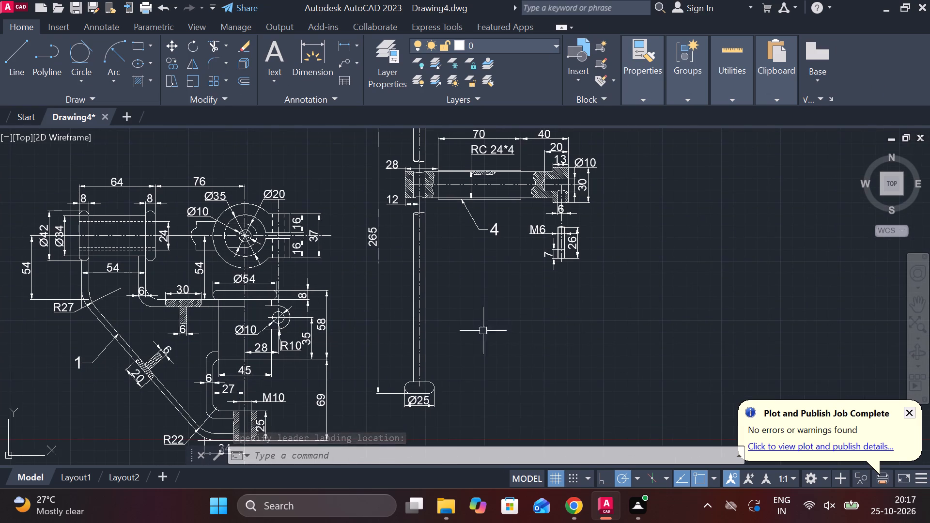
middle_drag(451, 361, 446, 338)
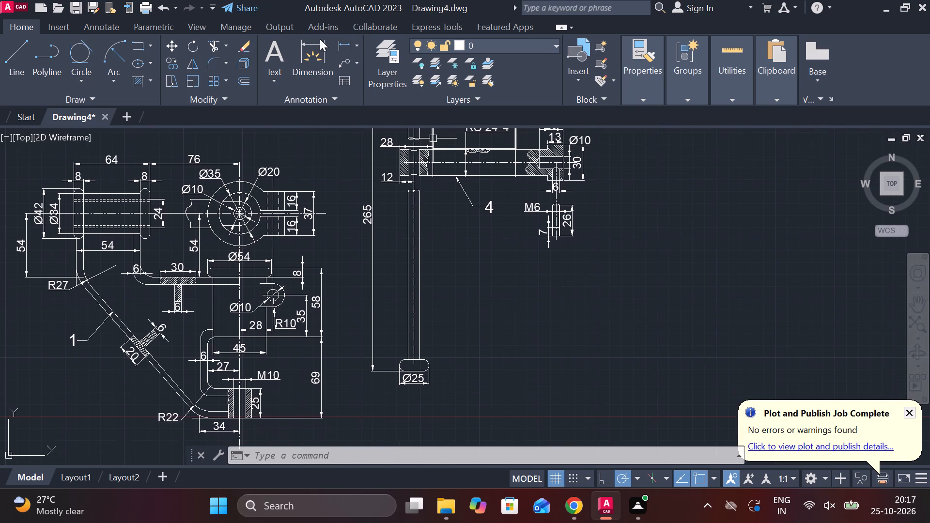
click(336, 43)
scroll(443, 330, up, 2)
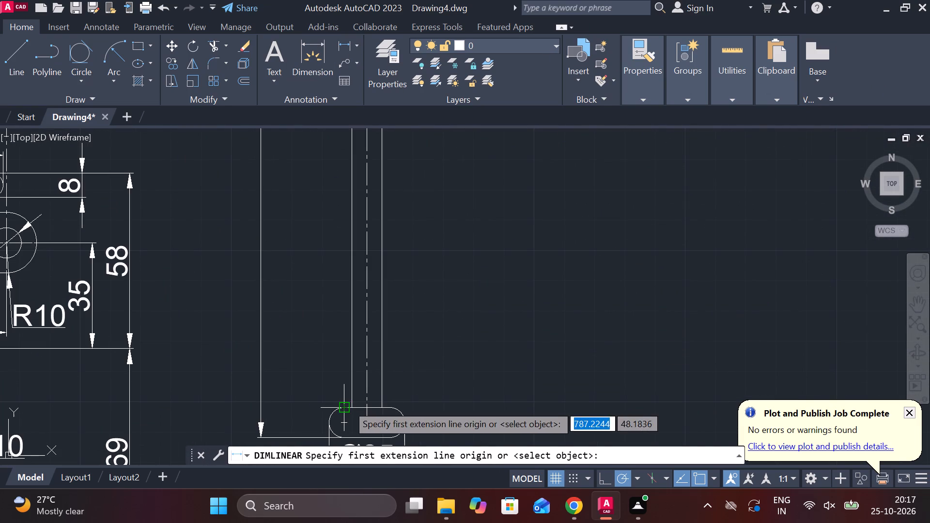
click(367, 405)
middle_drag(367, 400, 368, 338)
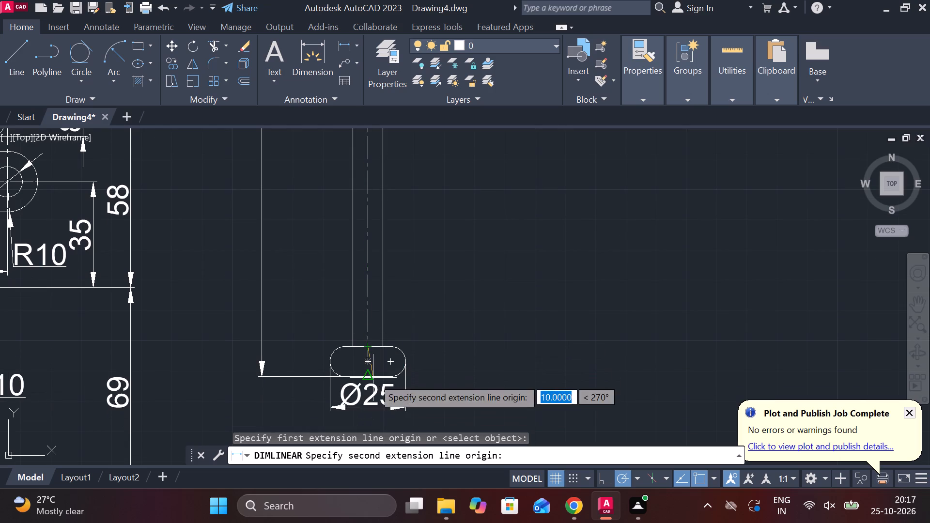
click(373, 378)
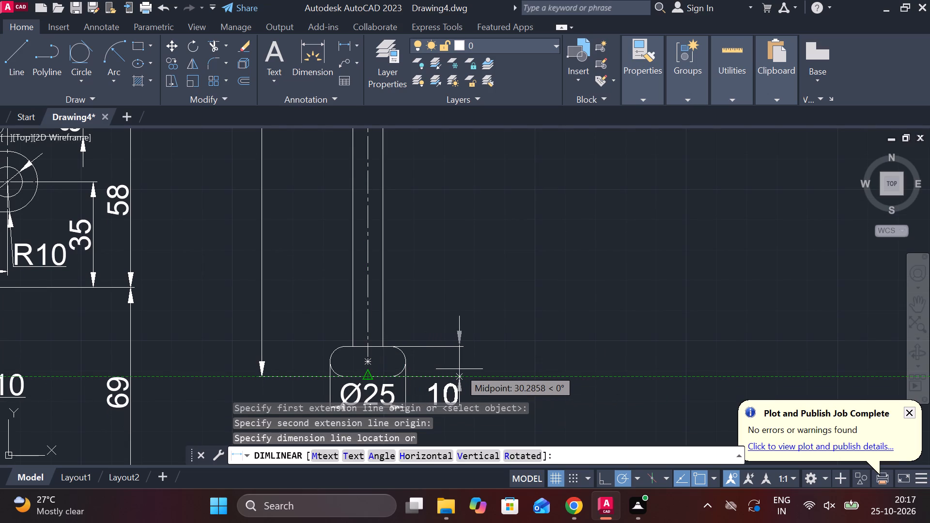
middle_drag(459, 369, 446, 305)
click(444, 305)
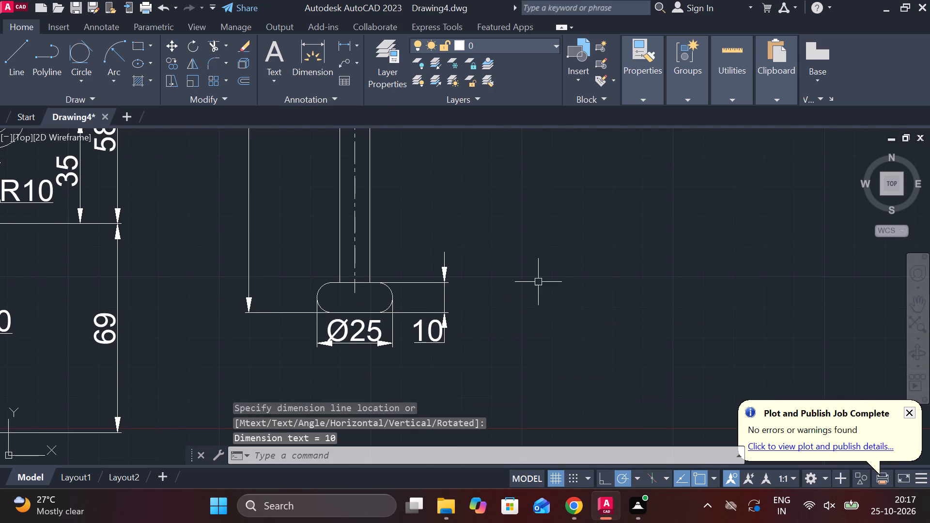
Dimension the vertical rod's width between the threaded part and lower knob, and prefix the dimension text with a diameter symbol.
middle_drag(394, 200, 411, 284)
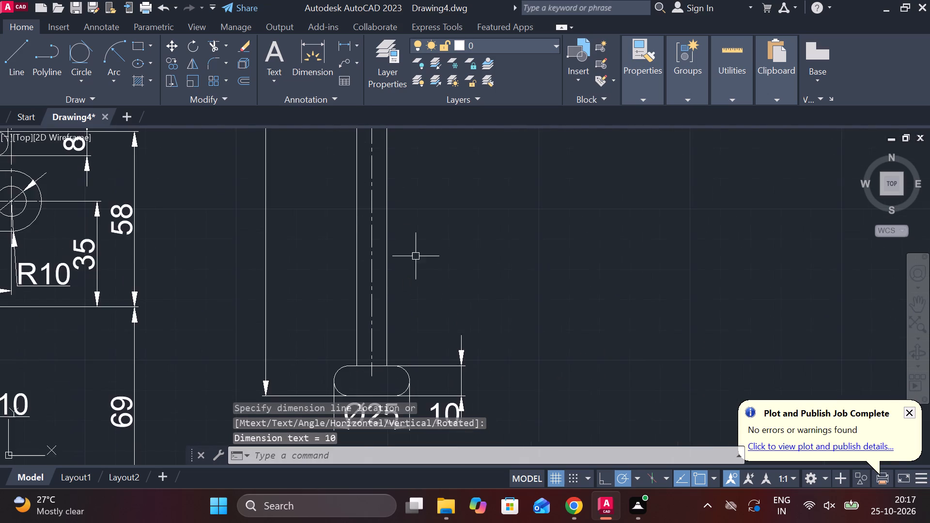
scroll(414, 250, down, 1)
key(space)
click(378, 222)
click(400, 222)
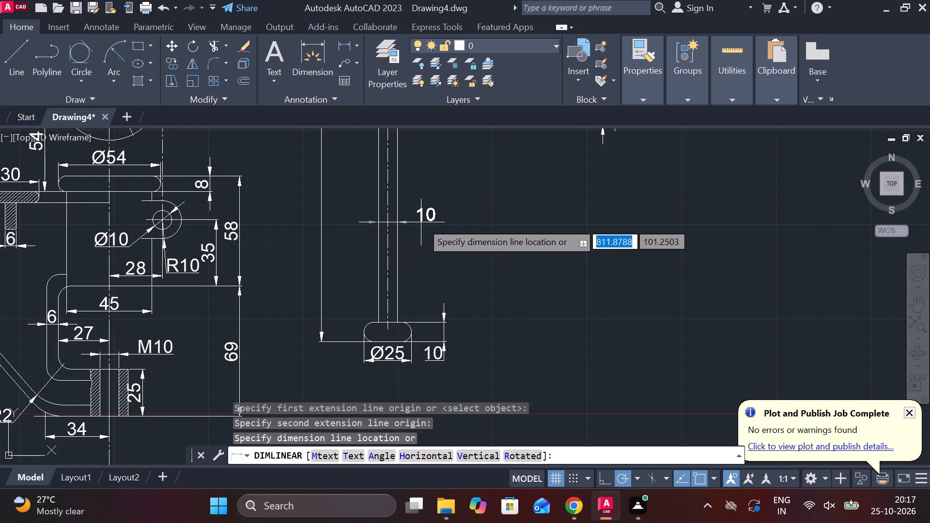
click(422, 222)
double_click(438, 211)
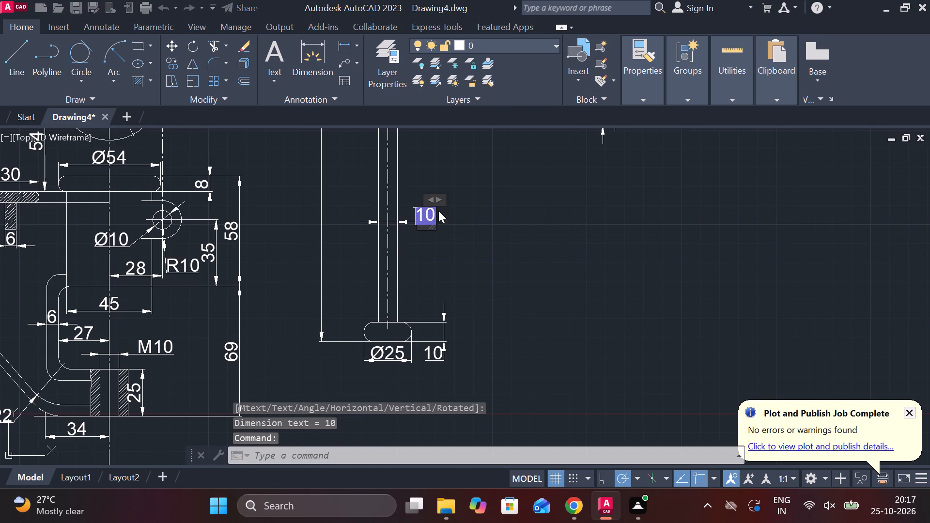
click(618, 76)
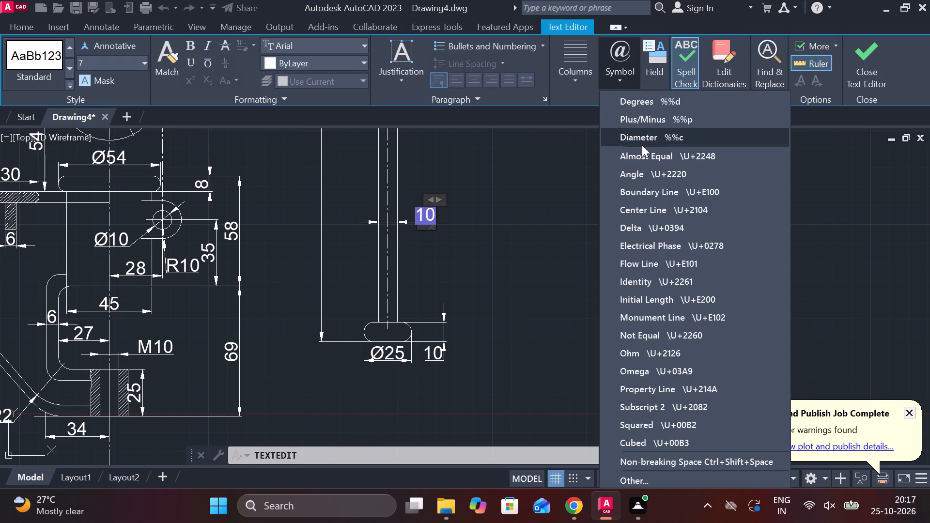
click(642, 145)
click(865, 81)
Add a multileader labelled 2, text height 10, pointing to the right edge of the vertical rod above its Ø10 dimension.
scroll(788, 169, down, 1)
middle_drag(721, 193, 565, 306)
scroll(570, 292, down, 1)
scroll(579, 270, up, 1)
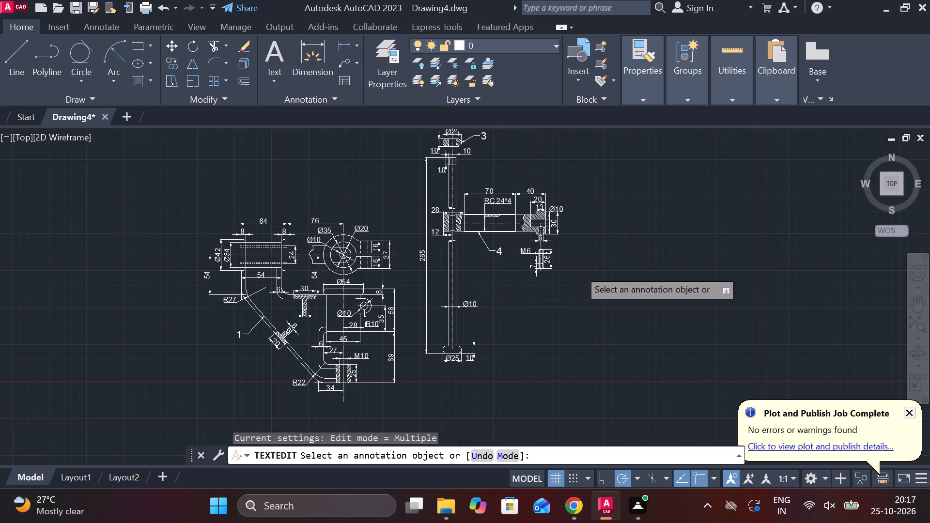
middle_click(570, 336)
middle_drag(579, 285, 524, 353)
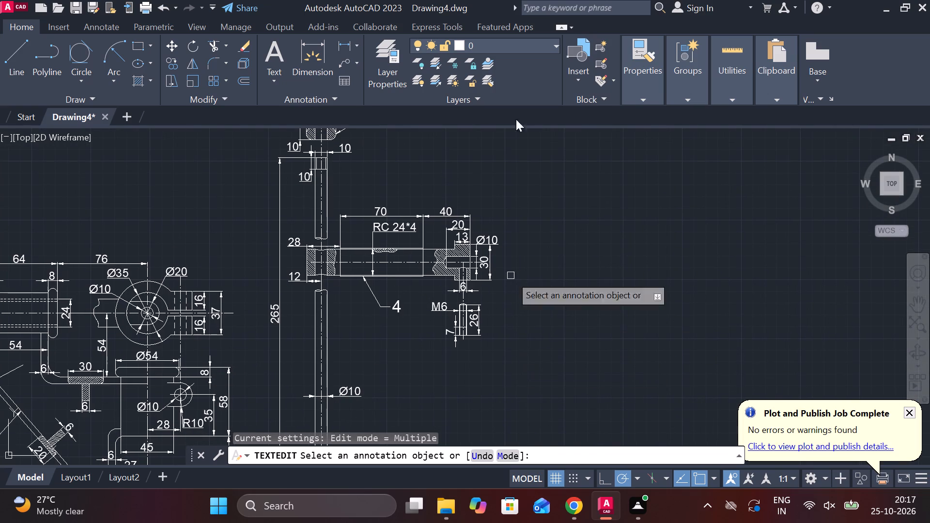
click(344, 67)
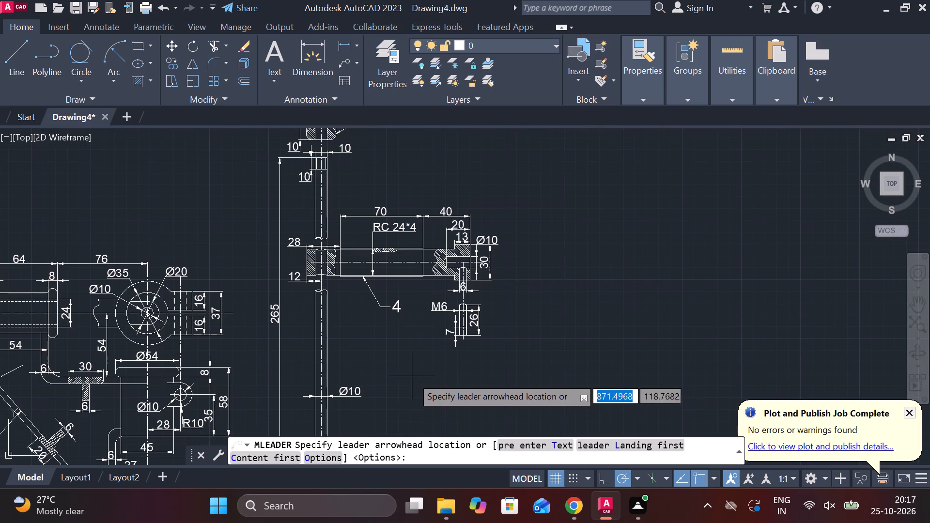
middle_drag(412, 380, 439, 332)
click(356, 322)
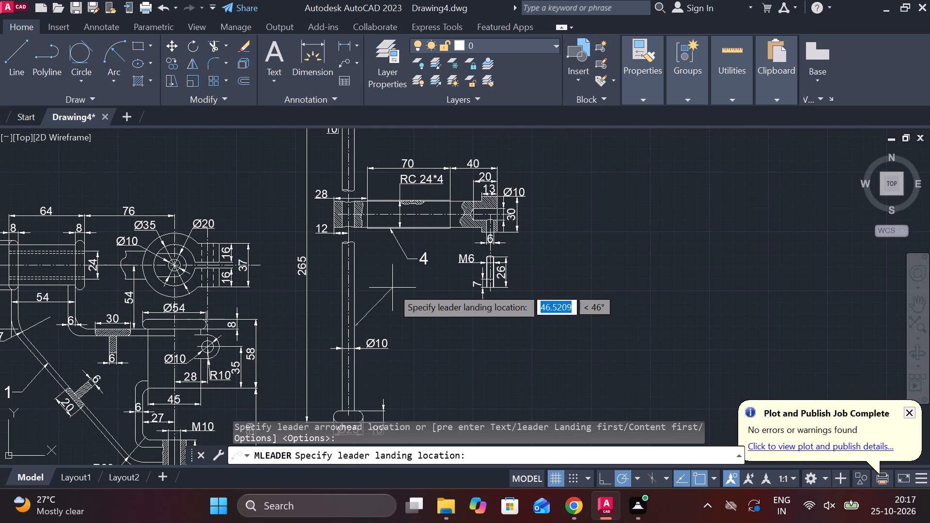
click(392, 288)
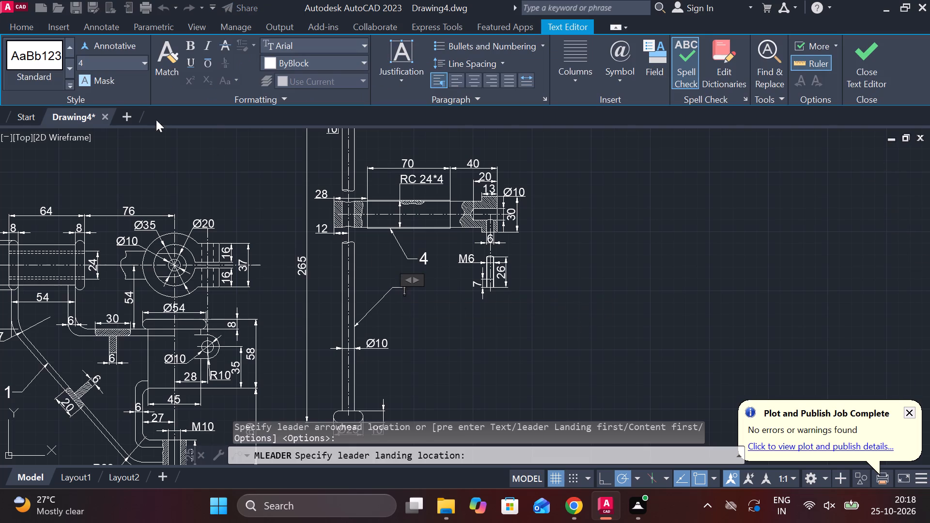
click(115, 61)
text(10)
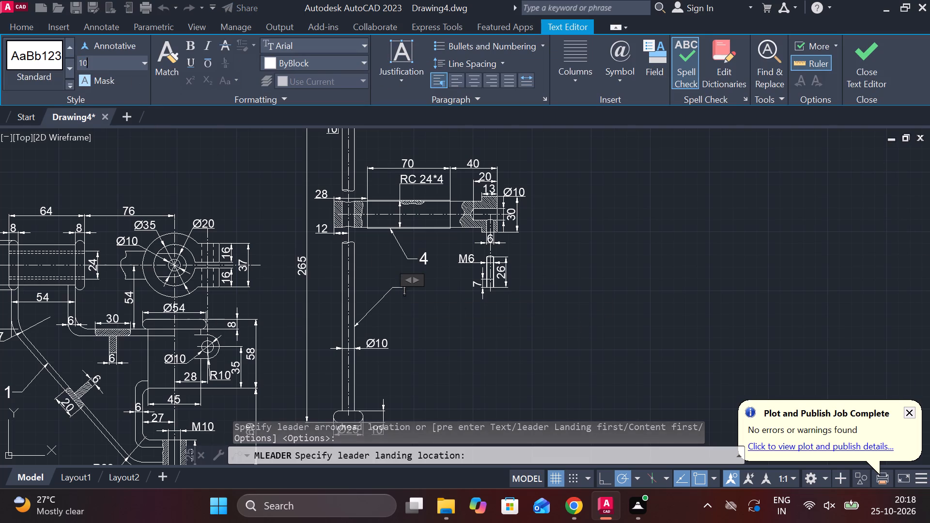
key(Return)
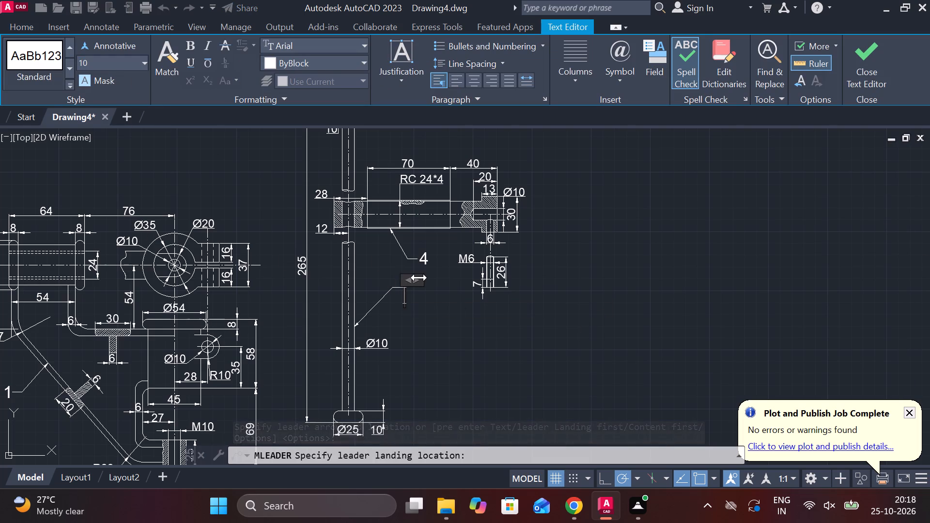
key(3)
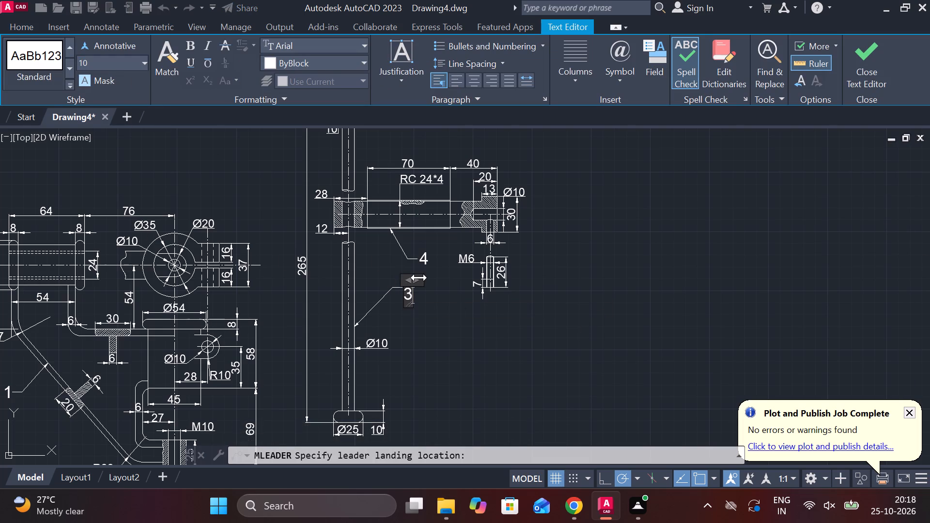
key(BackSpace)
key(2)
scroll(380, 297, up, 2)
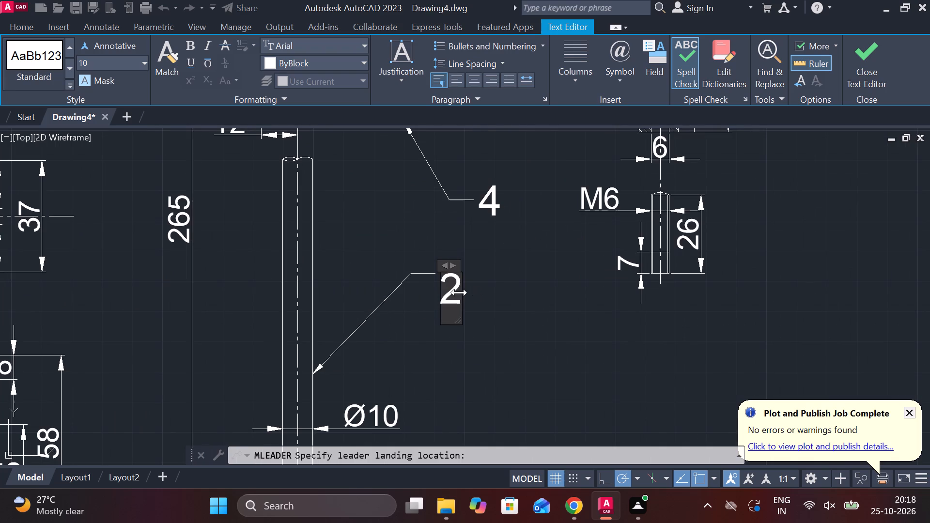
drag(457, 296, 446, 296)
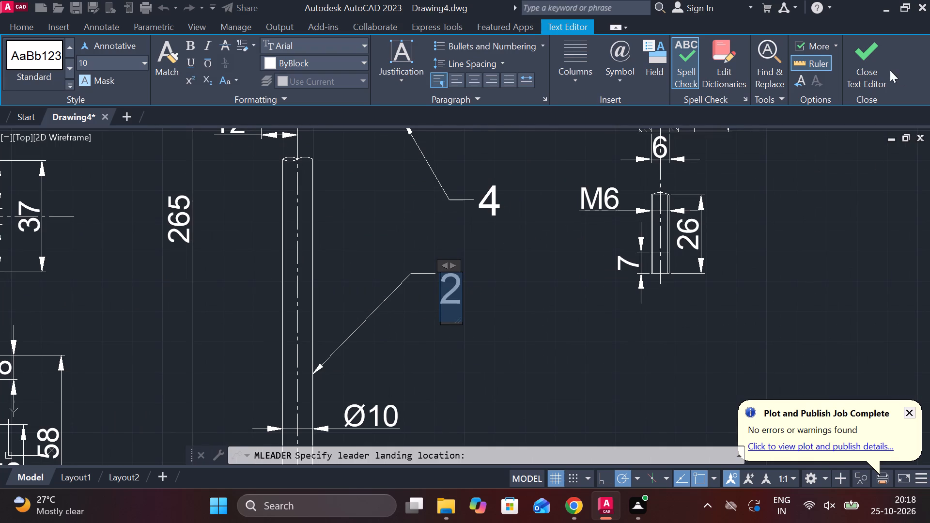
click(880, 63)
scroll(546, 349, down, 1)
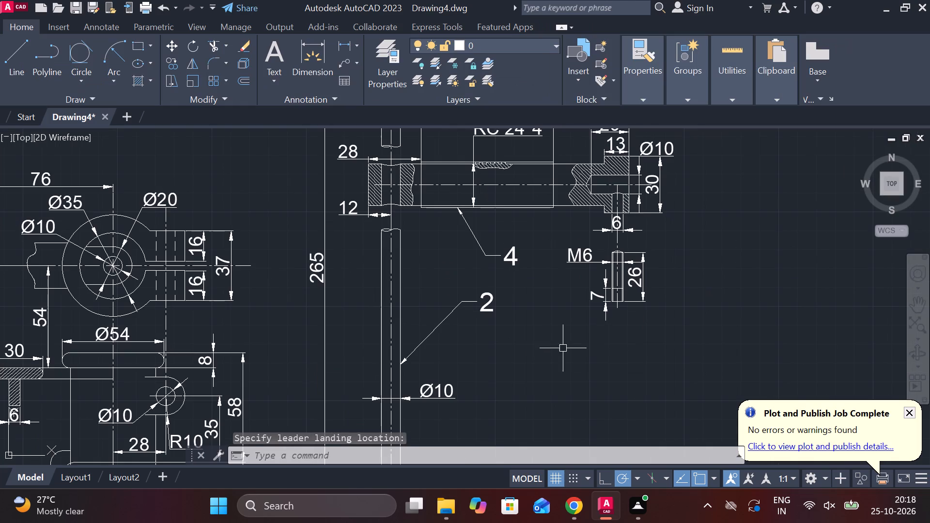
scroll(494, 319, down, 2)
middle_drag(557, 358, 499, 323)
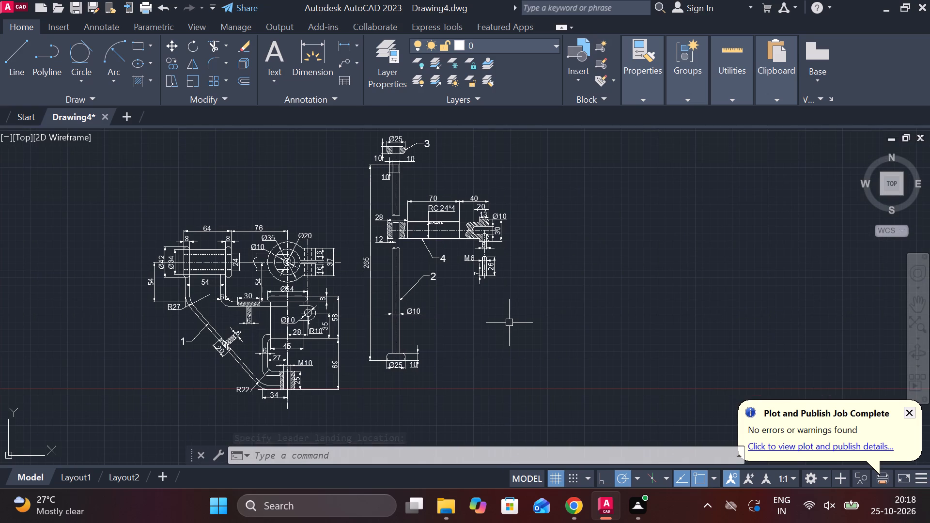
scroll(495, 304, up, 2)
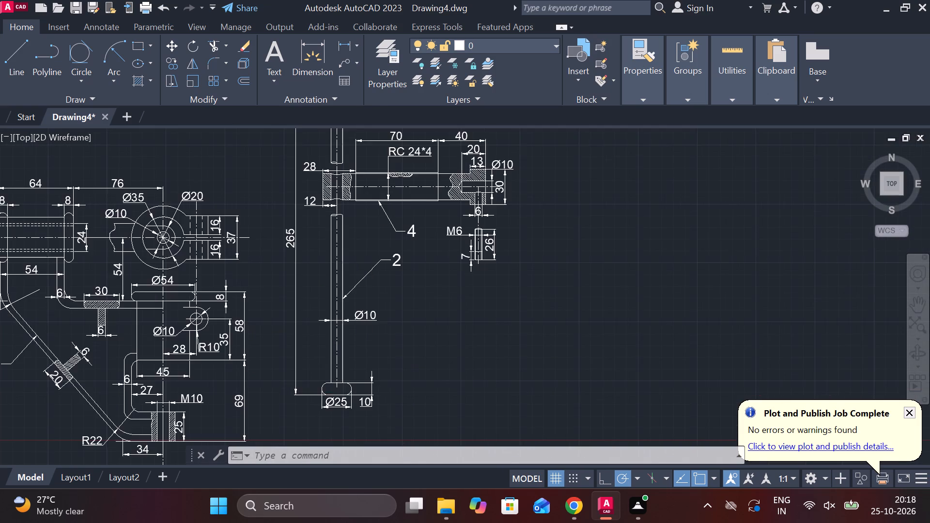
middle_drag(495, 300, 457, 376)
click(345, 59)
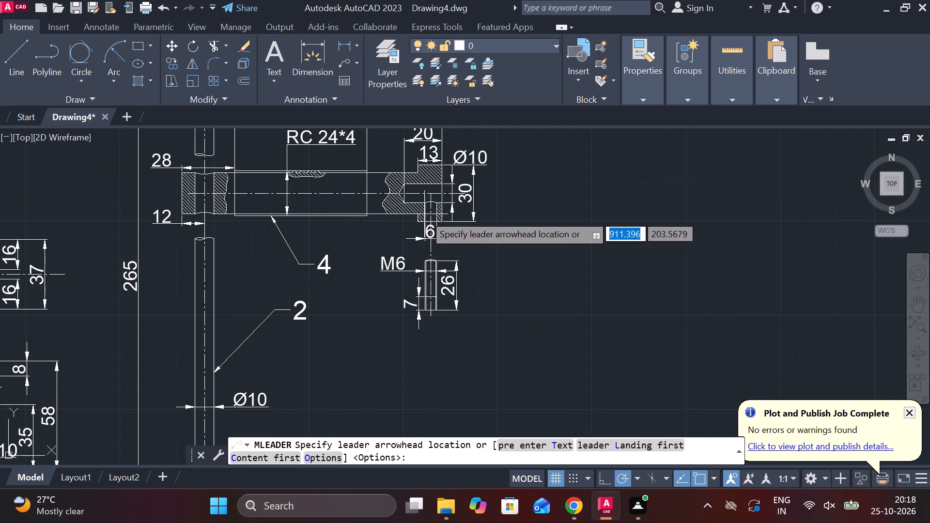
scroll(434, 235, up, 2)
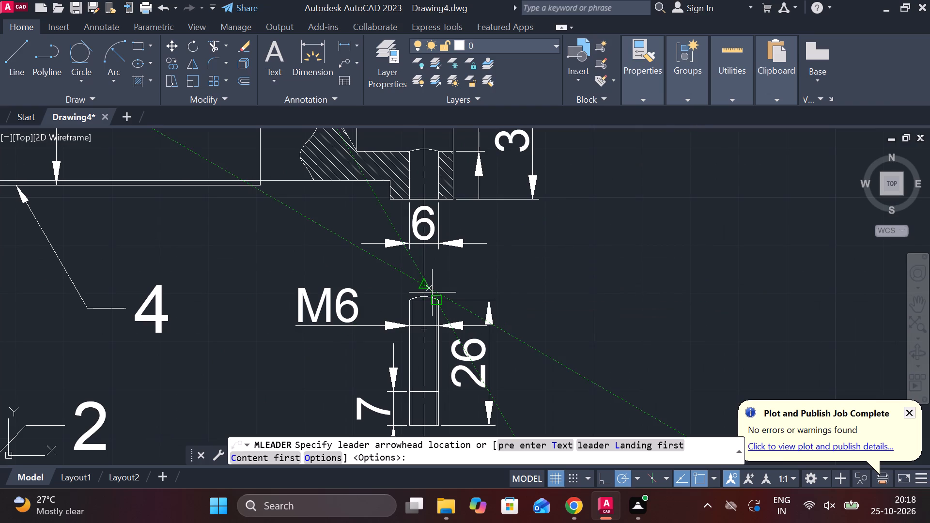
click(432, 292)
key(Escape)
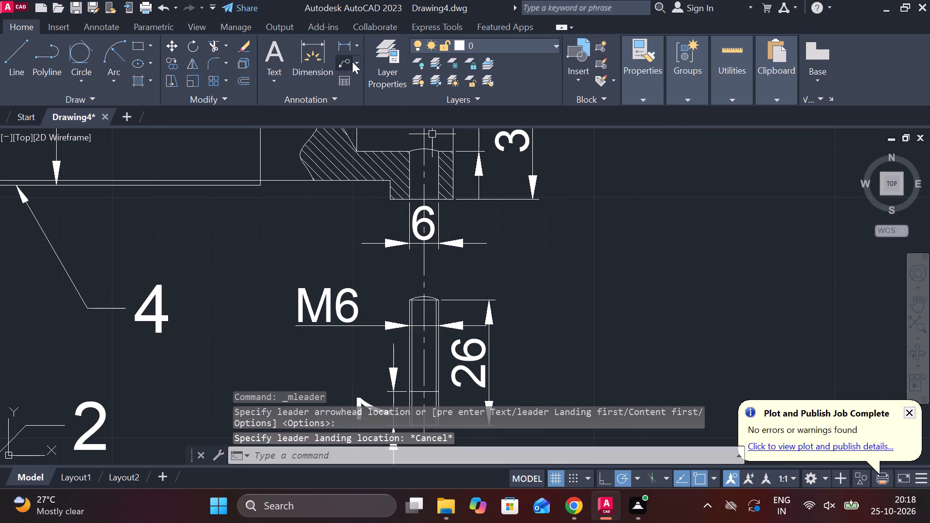
Add a multileader labelled 5, text height 10, from the M6 part's upper corner, with its landing up to the right.
click(350, 62)
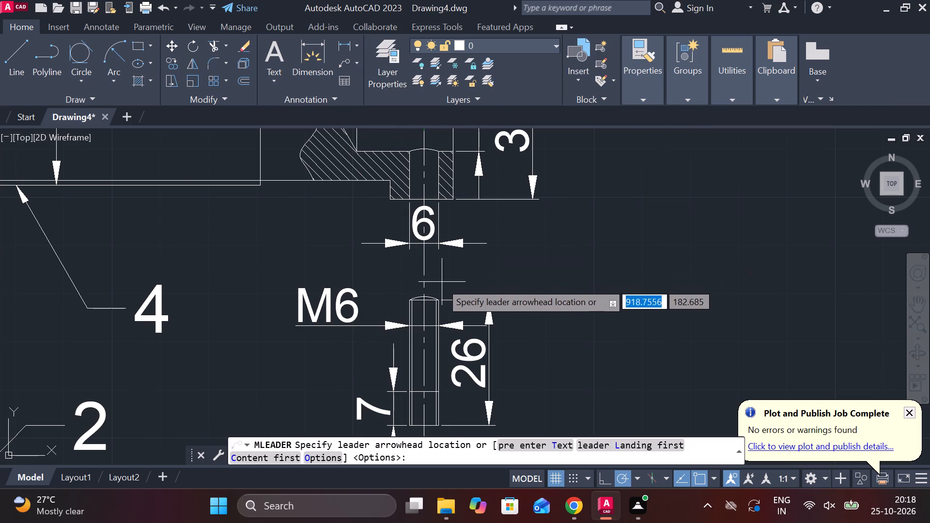
click(435, 292)
click(558, 231)
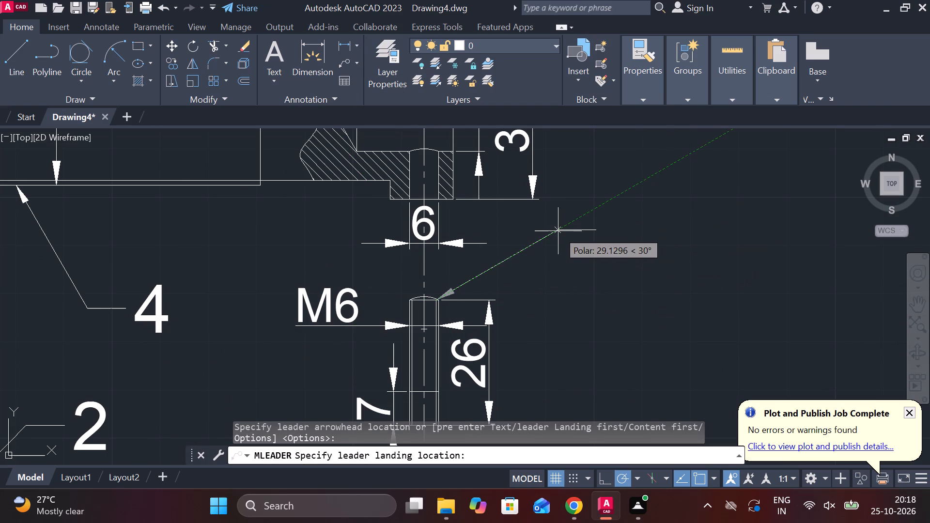
click(105, 64)
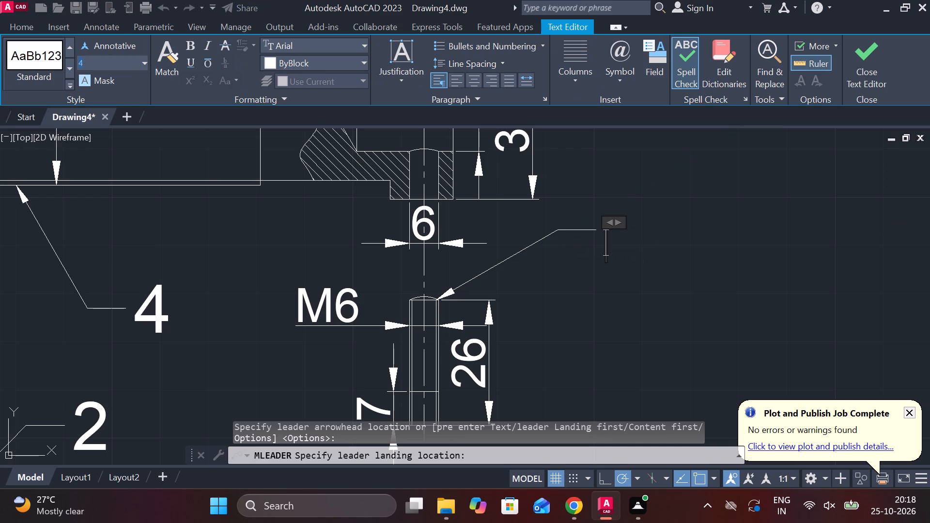
text(10)
key(Return)
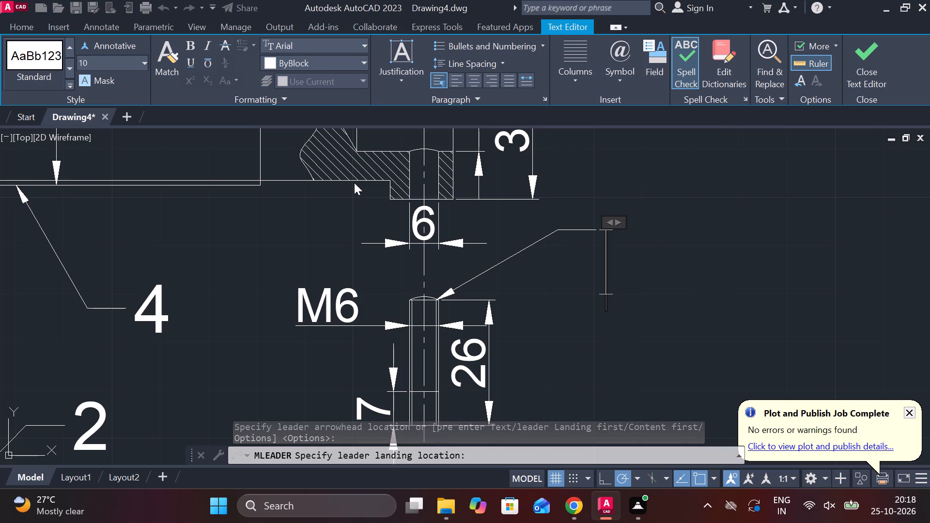
key(5)
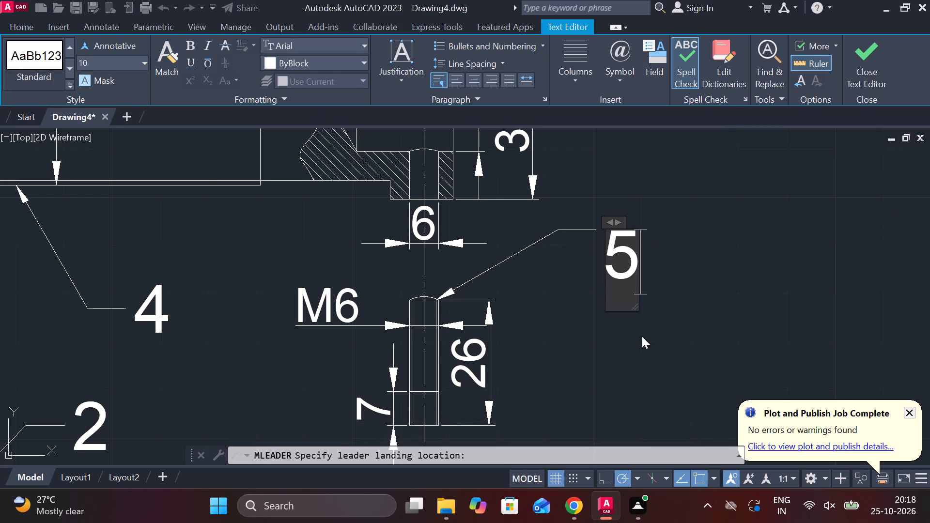
click(882, 55)
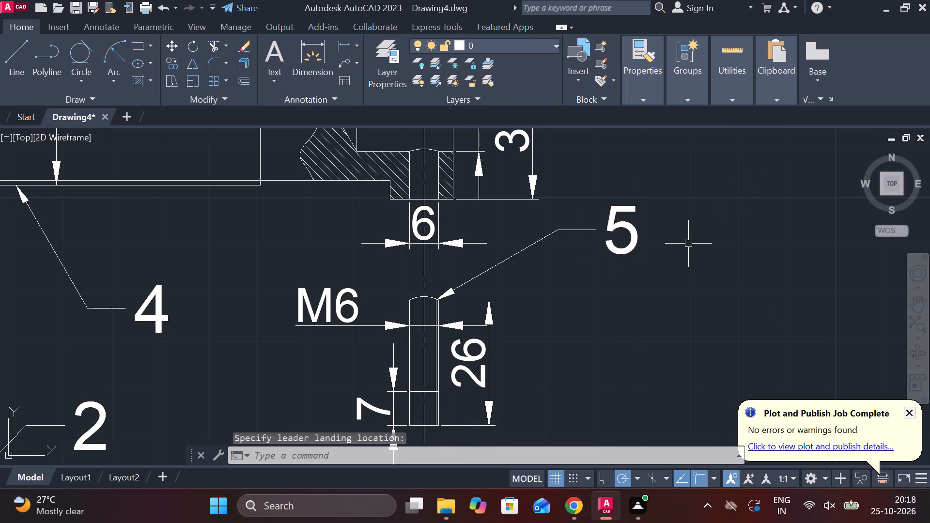
Draw two lines forming an inverted V in the M6 part's 7 mm end section, from its inner bottom corners to the top edge's midpoint.
scroll(688, 244, down, 1)
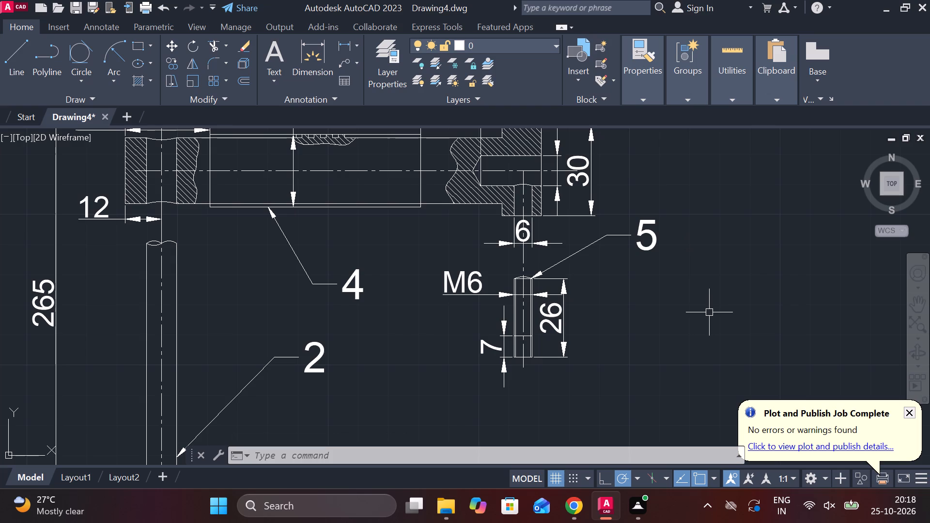
scroll(529, 385, up, 2)
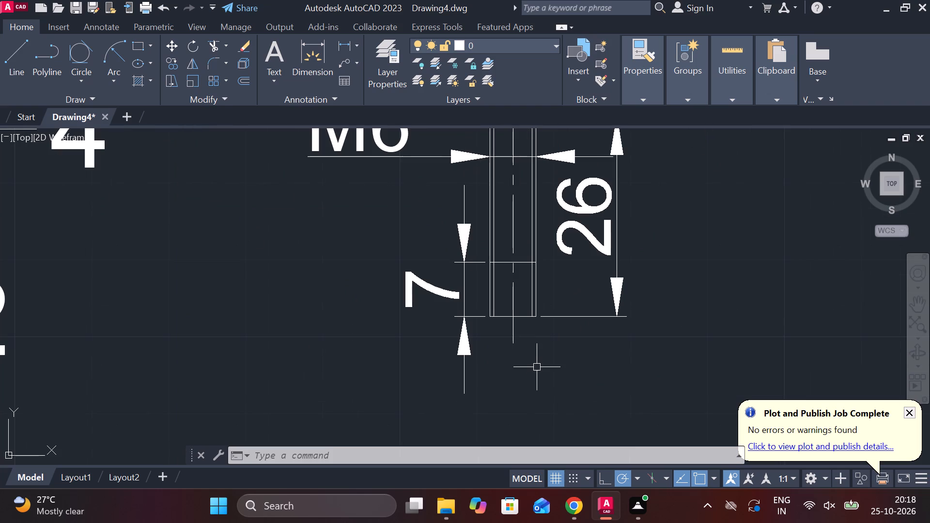
key(l)
key(Return)
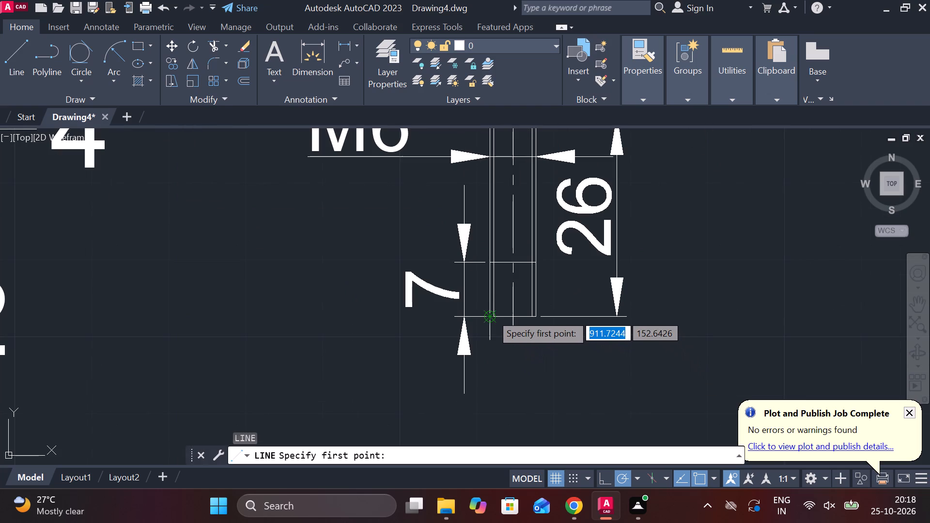
scroll(491, 314, up, 2)
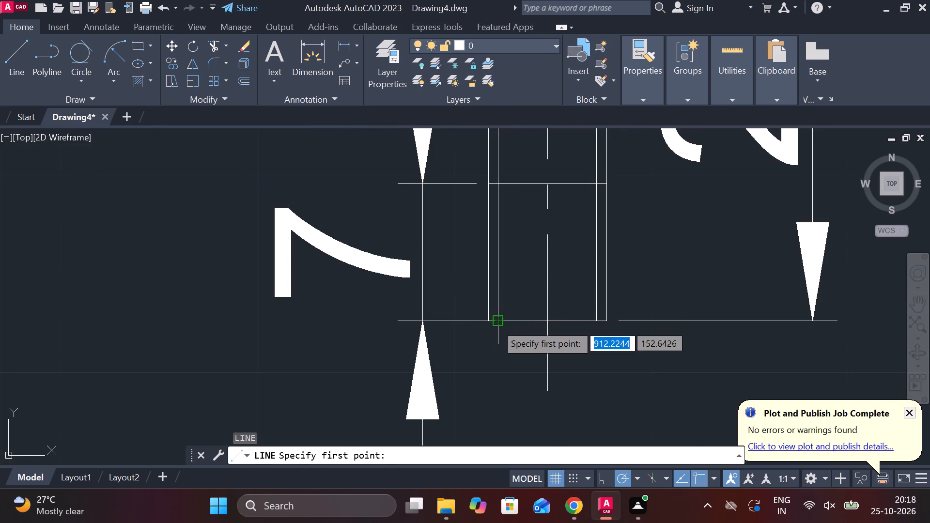
click(498, 320)
click(545, 180)
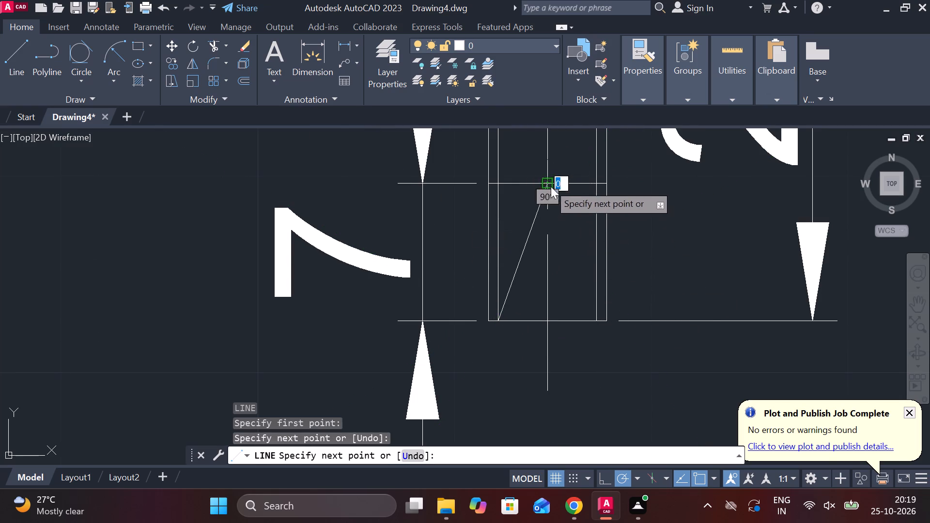
click(591, 319)
key(Escape)
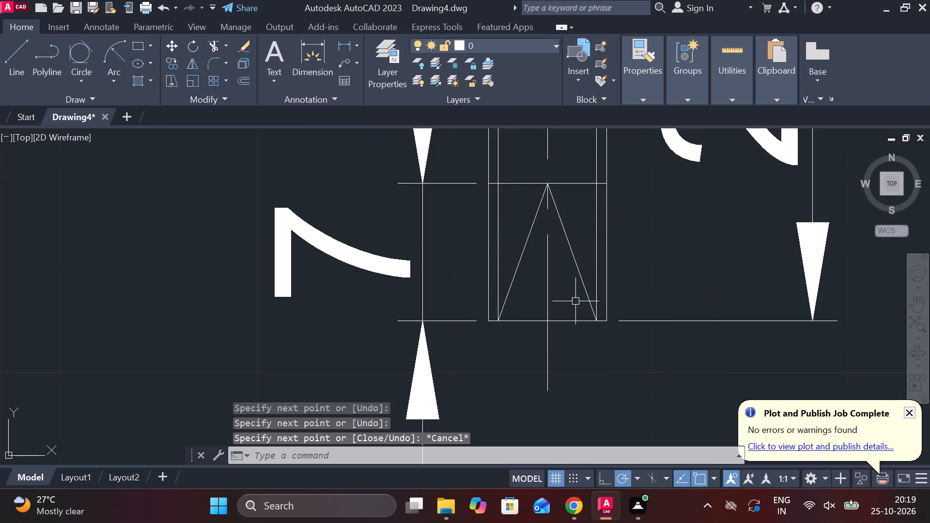
Draw two lines from the bottom edge's midpoint to the inner top corners of the M6 part's 7 mm section, completing the crossed pattern.
key(space)
click(554, 318)
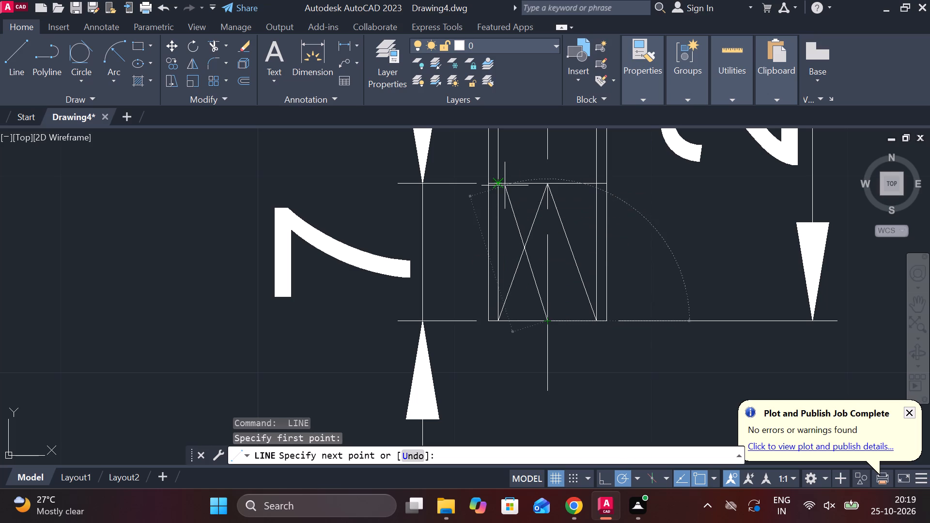
click(505, 185)
key(Escape)
key(space)
click(552, 318)
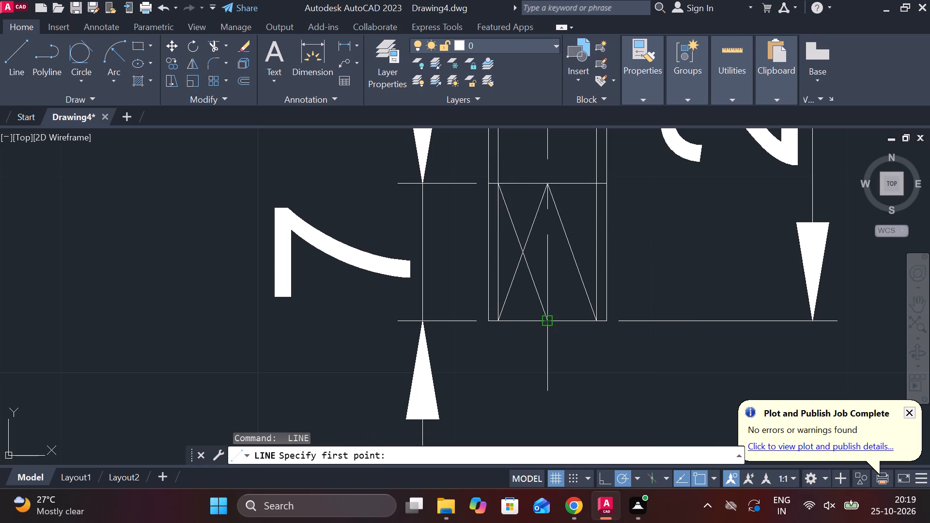
click(597, 184)
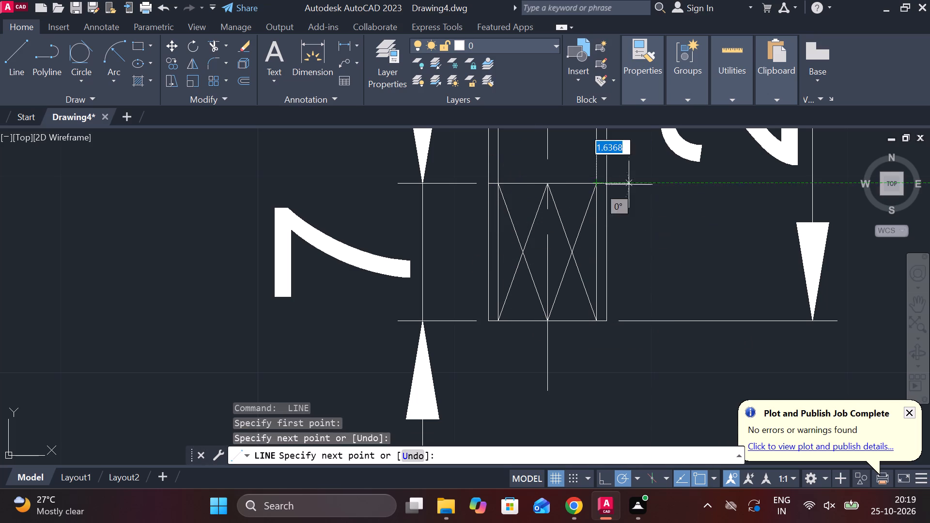
key(Escape)
Move the vertical rod, threaded part, end cap and M6 part with their annotations about 73 units downward at about 255°, beside the bracket.
scroll(652, 229, down, 2)
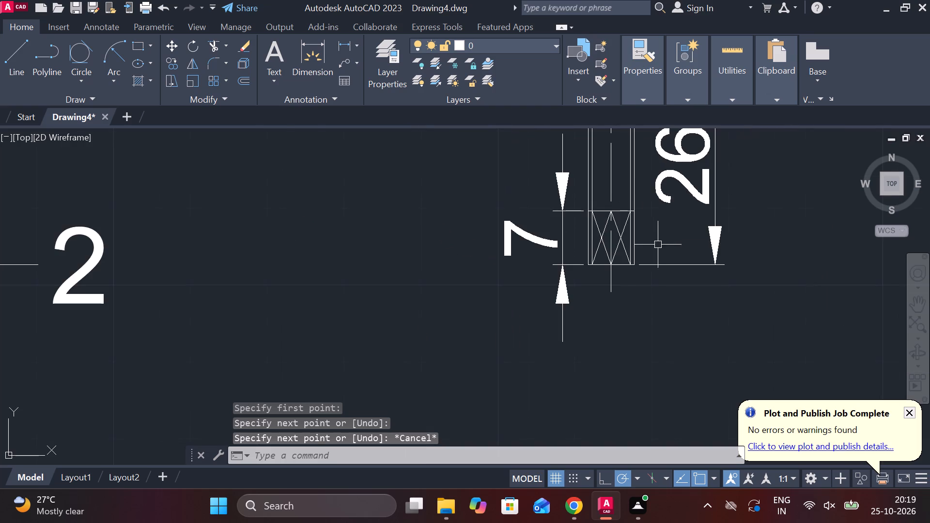
scroll(658, 250, down, 1)
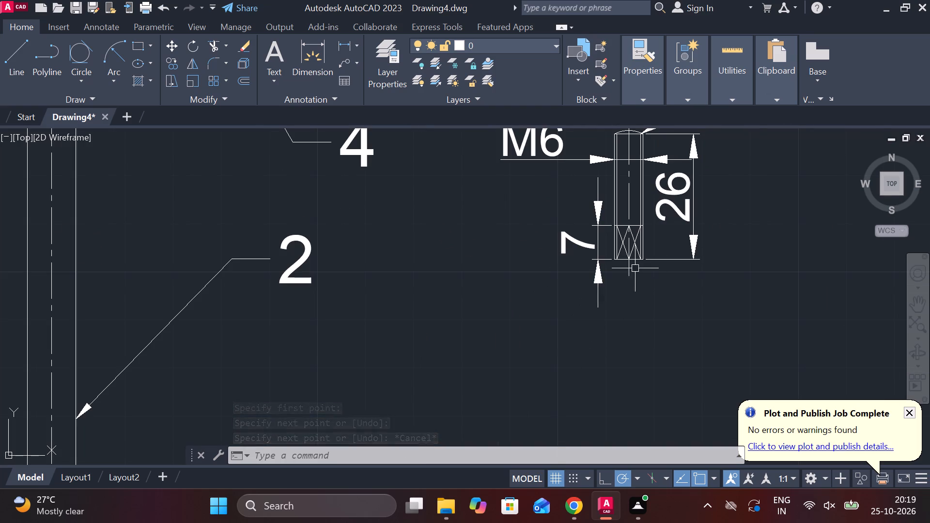
scroll(635, 266, up, 2)
scroll(632, 278, down, 3)
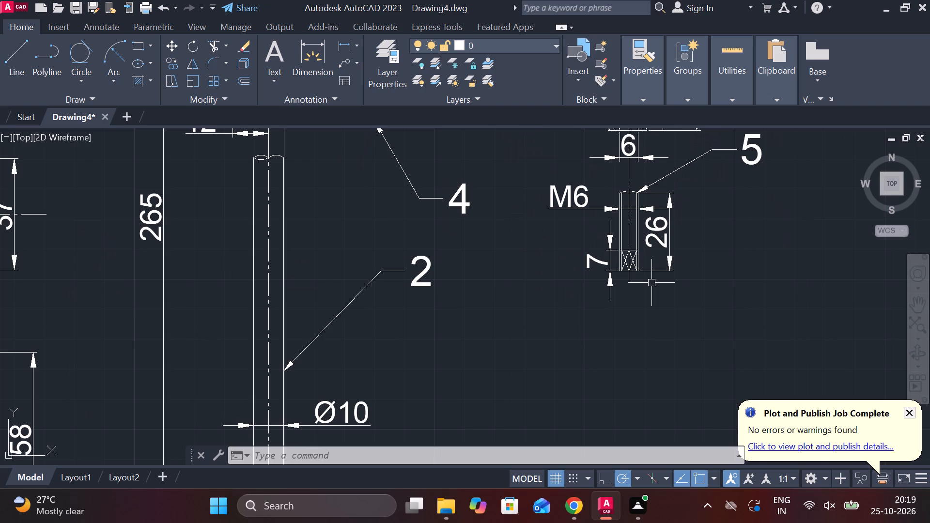
scroll(654, 283, down, 2)
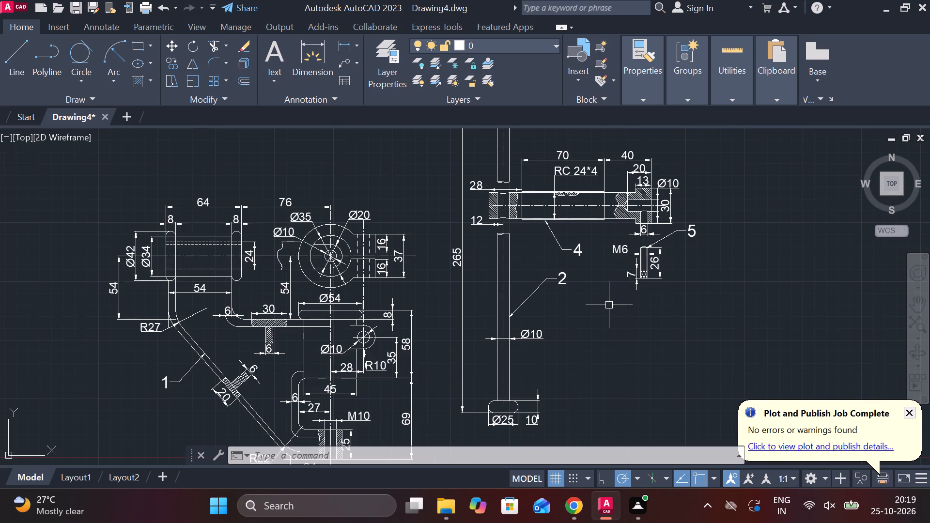
scroll(622, 293, down, 1)
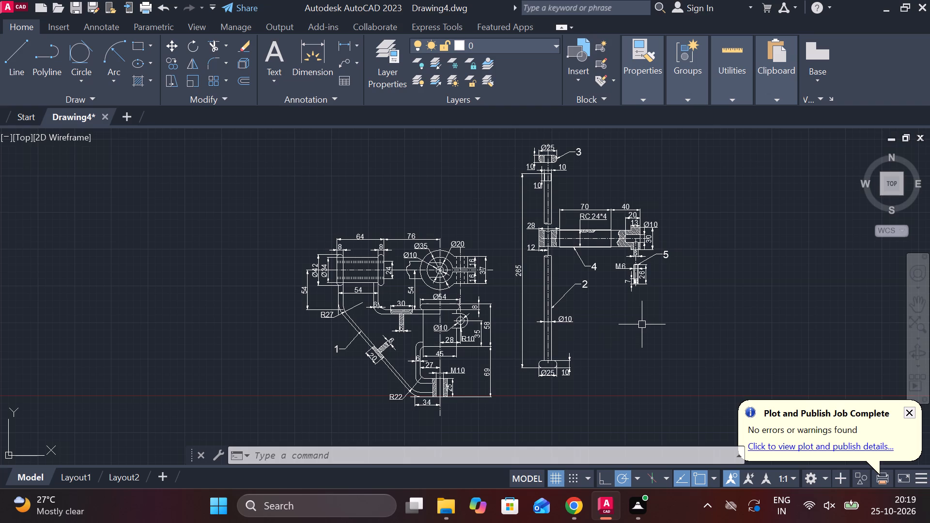
middle_drag(640, 316, 635, 316)
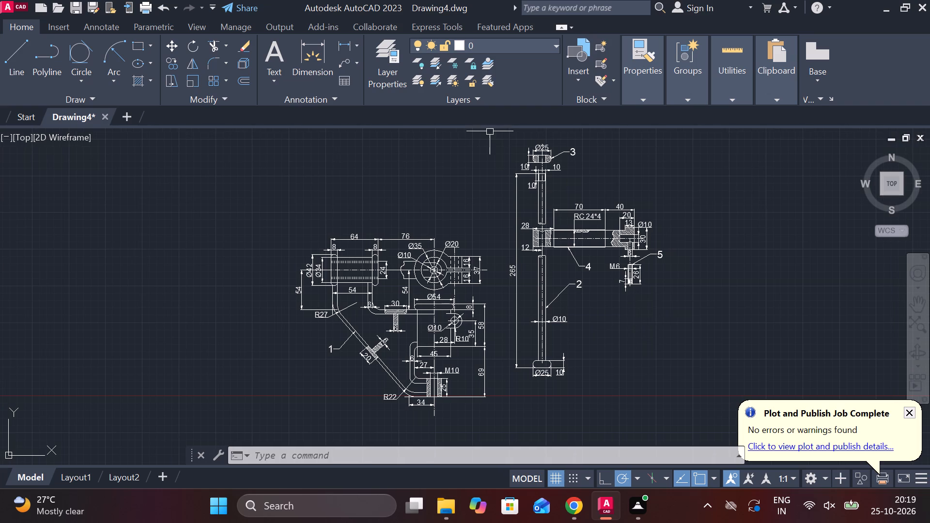
click(489, 130)
click(719, 397)
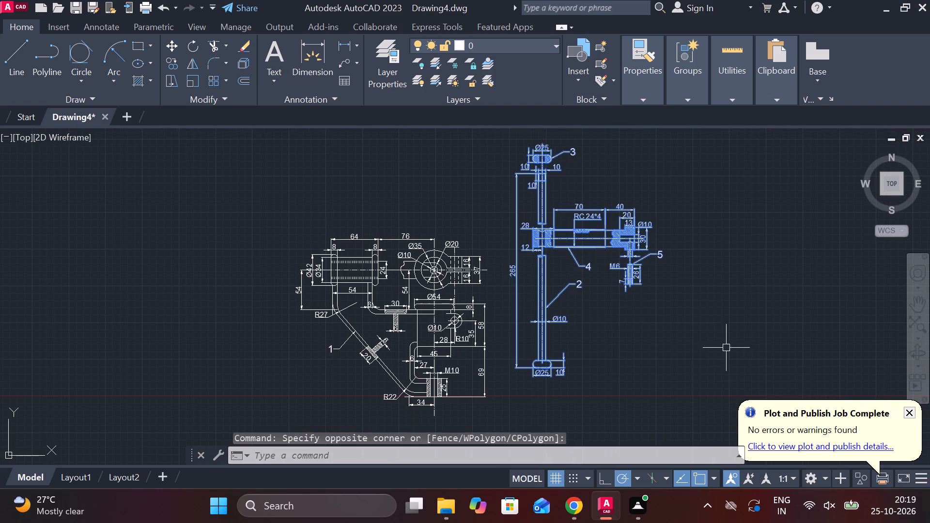
key(m)
key(Return)
click(700, 227)
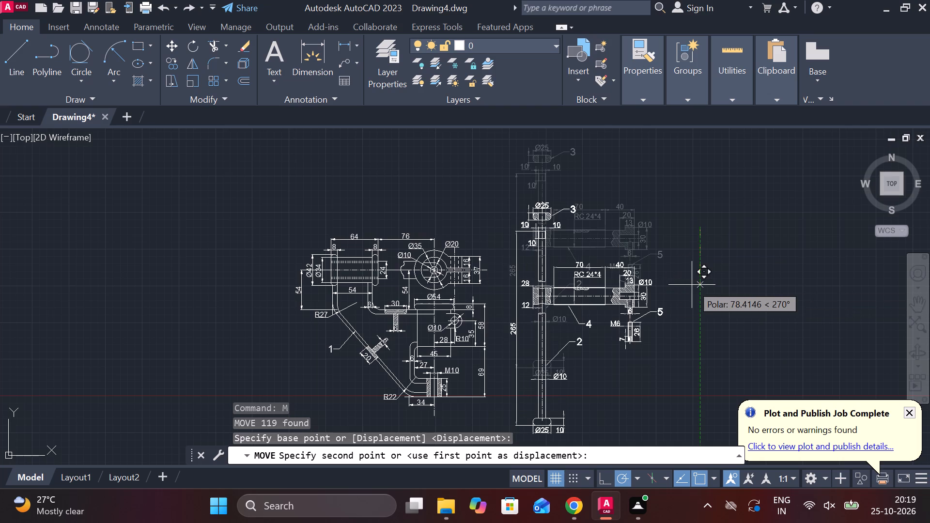
scroll(692, 285, up, 2)
scroll(704, 277, down, 1)
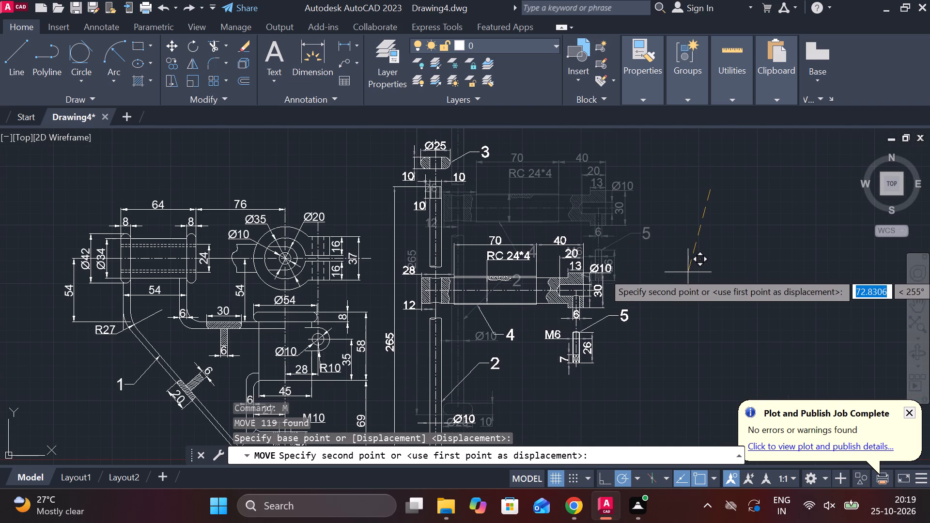
click(688, 272)
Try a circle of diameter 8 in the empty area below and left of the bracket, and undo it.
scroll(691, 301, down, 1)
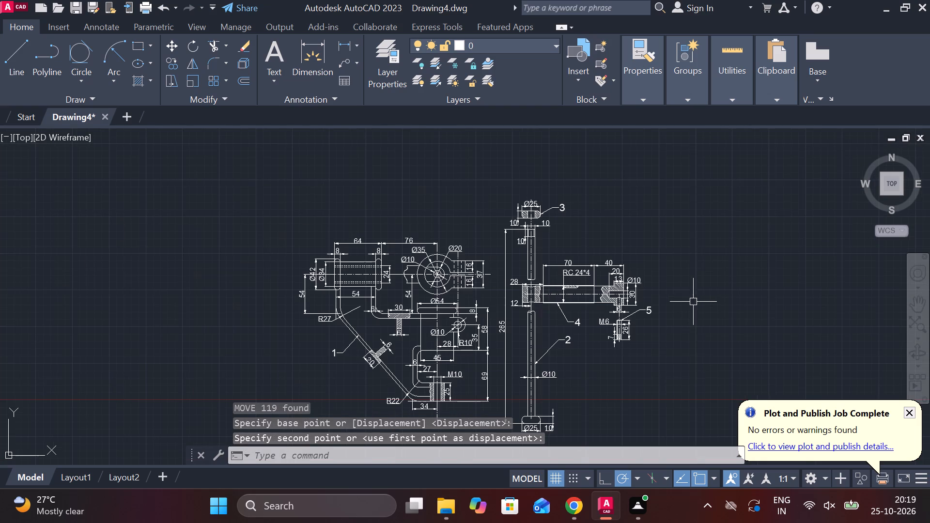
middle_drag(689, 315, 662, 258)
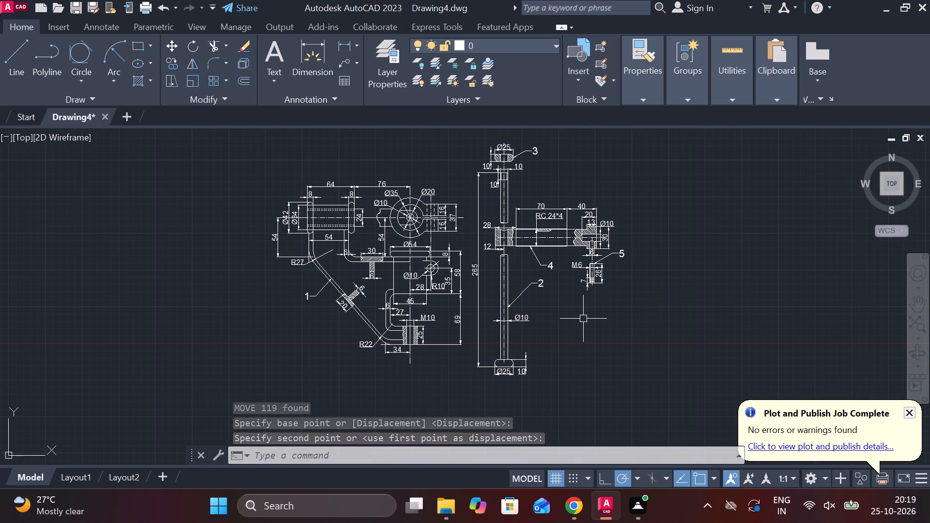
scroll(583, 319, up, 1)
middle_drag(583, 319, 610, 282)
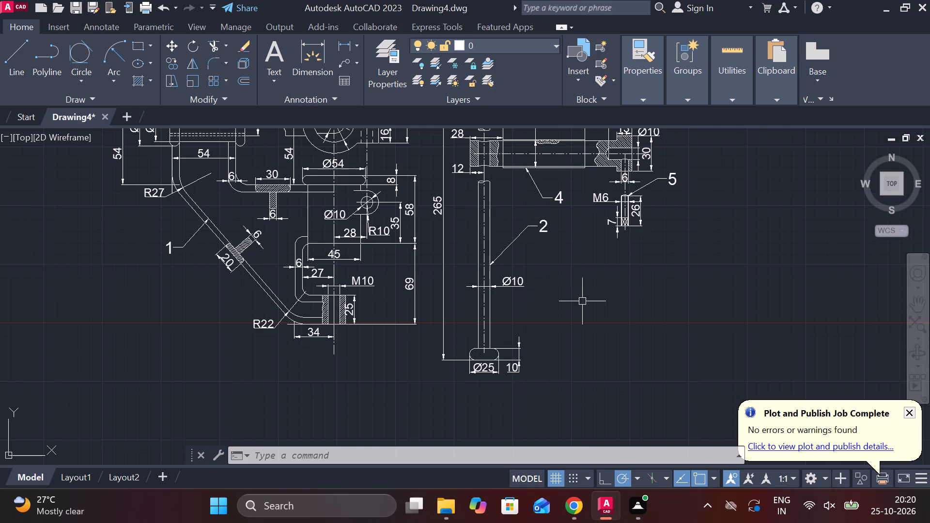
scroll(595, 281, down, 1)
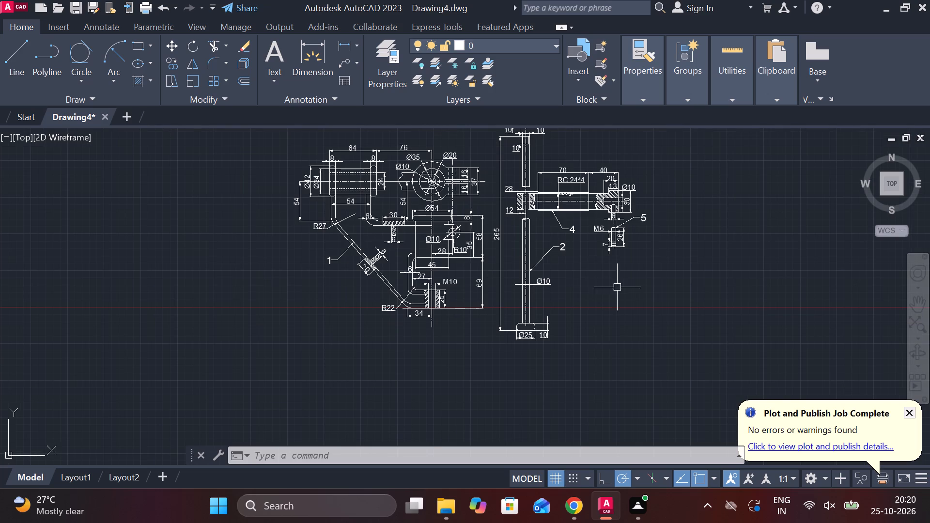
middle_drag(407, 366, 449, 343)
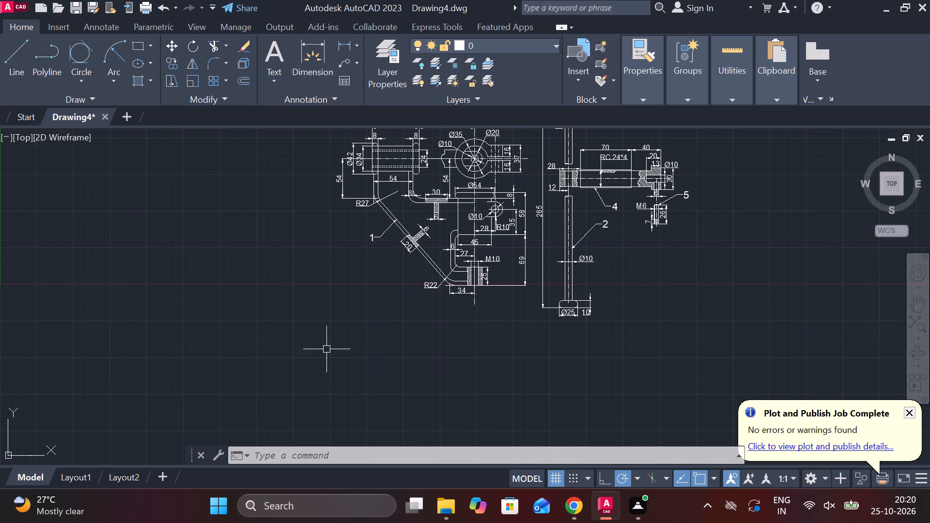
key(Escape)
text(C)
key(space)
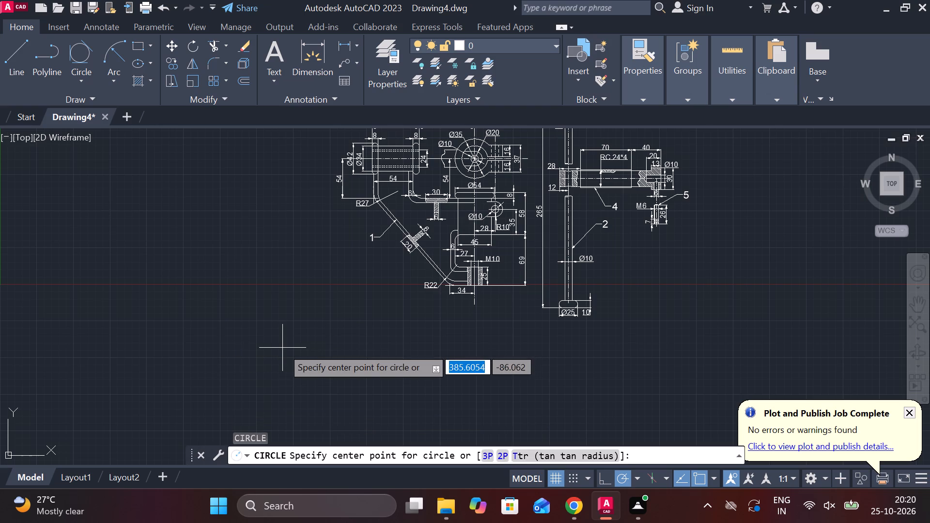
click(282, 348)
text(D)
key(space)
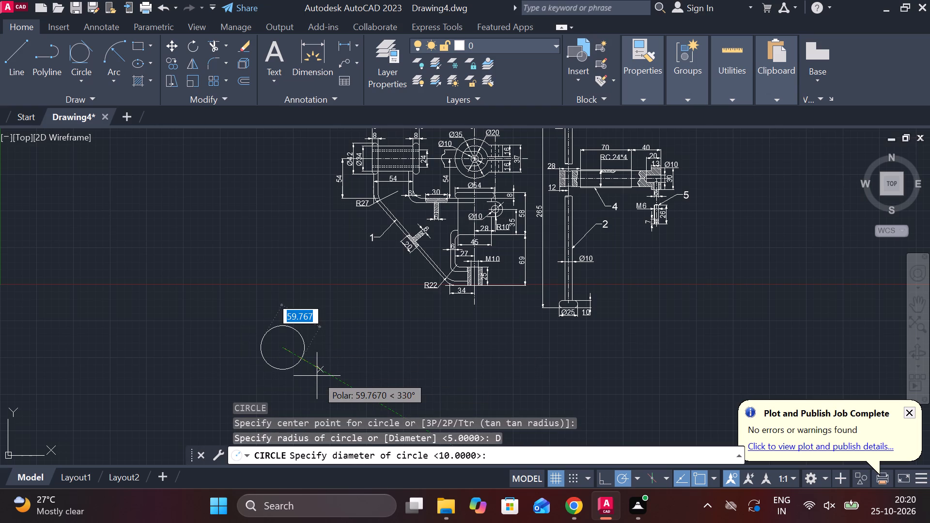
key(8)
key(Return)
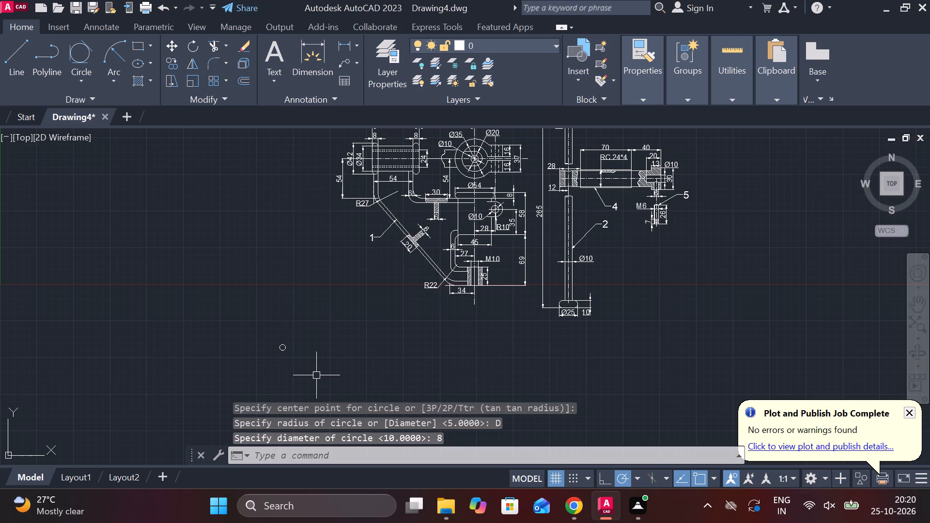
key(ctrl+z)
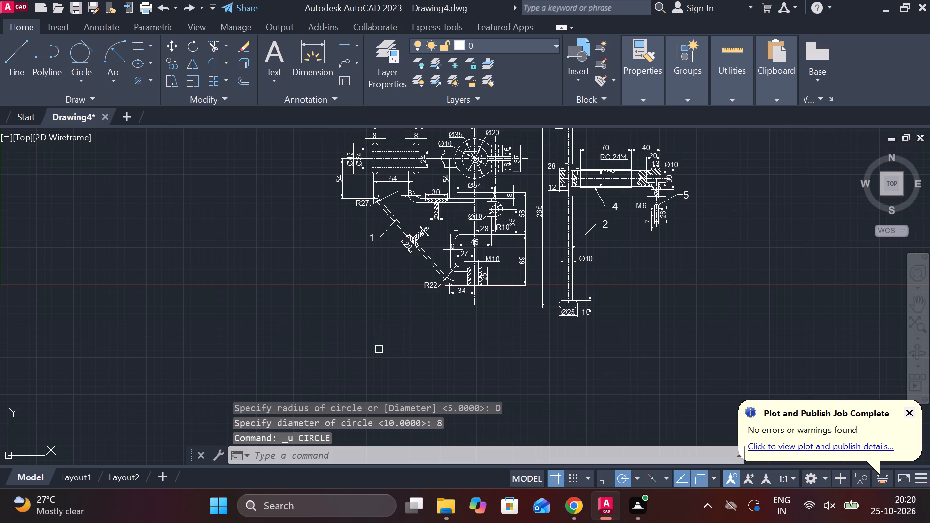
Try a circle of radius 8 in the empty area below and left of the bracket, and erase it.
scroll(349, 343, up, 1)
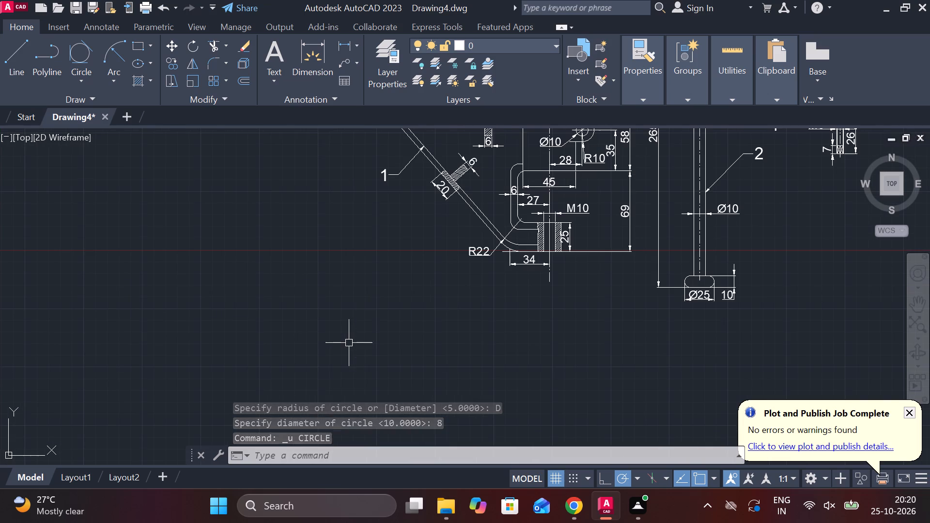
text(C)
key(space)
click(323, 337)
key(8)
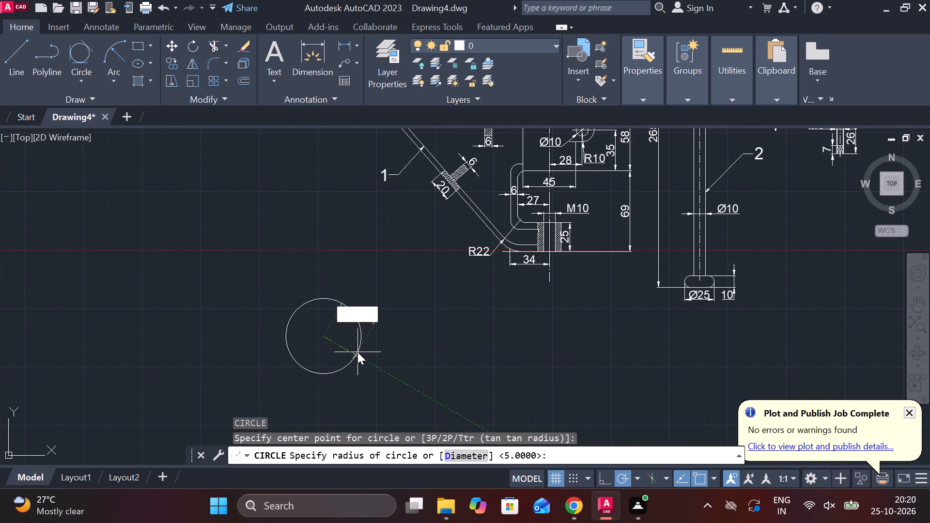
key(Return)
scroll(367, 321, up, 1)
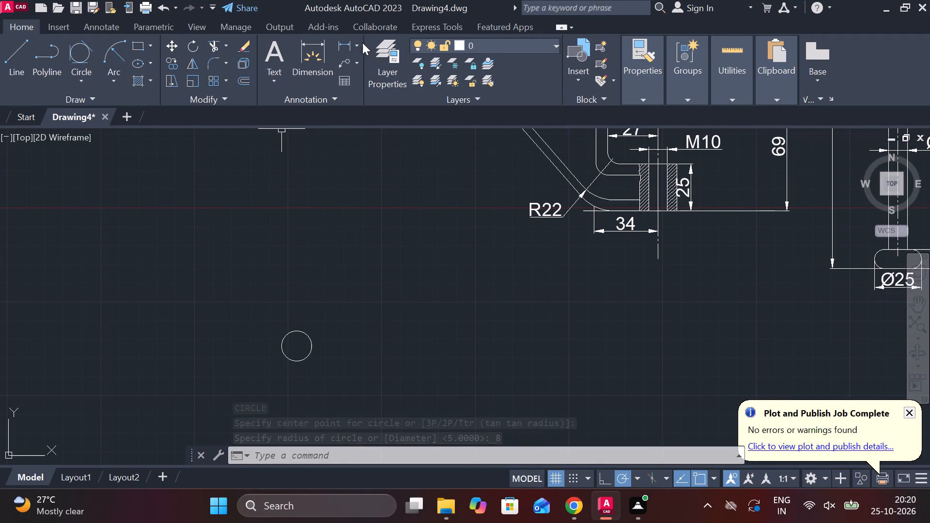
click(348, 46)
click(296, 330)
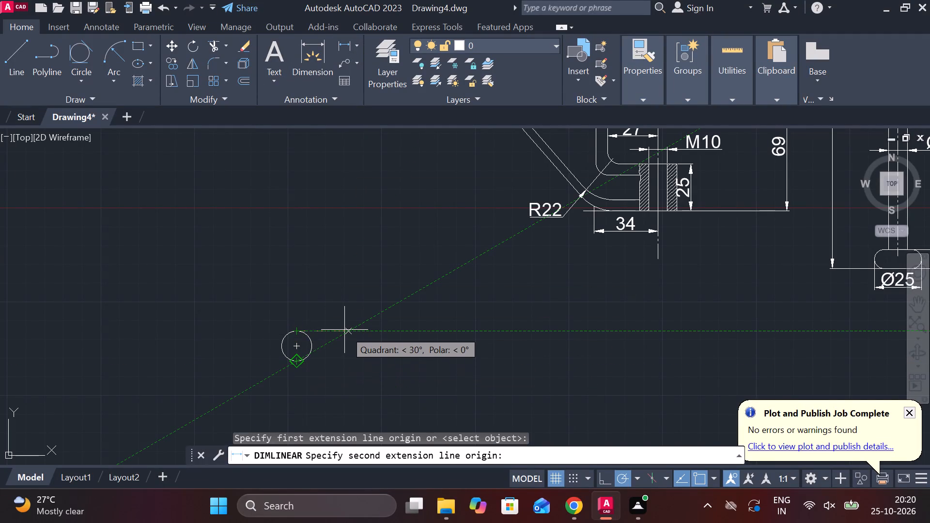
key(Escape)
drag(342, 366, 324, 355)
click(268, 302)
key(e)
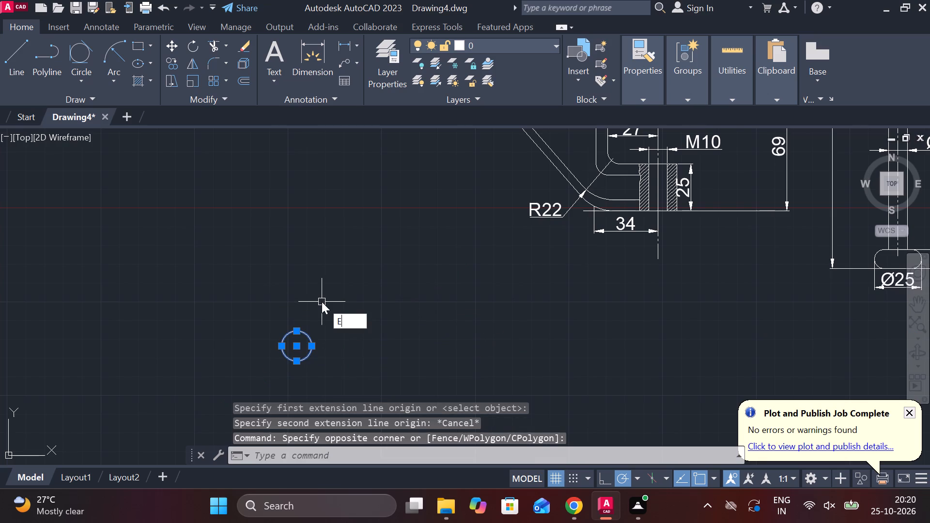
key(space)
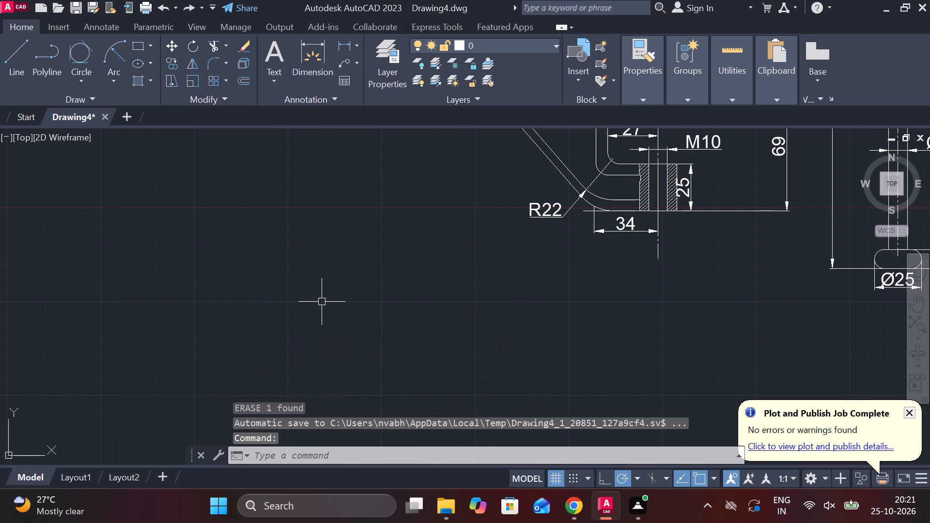
Draw a closed upright rectangle of lines, 8 wide and 57 high, in the empty area below and left of the bracket.
key(l)
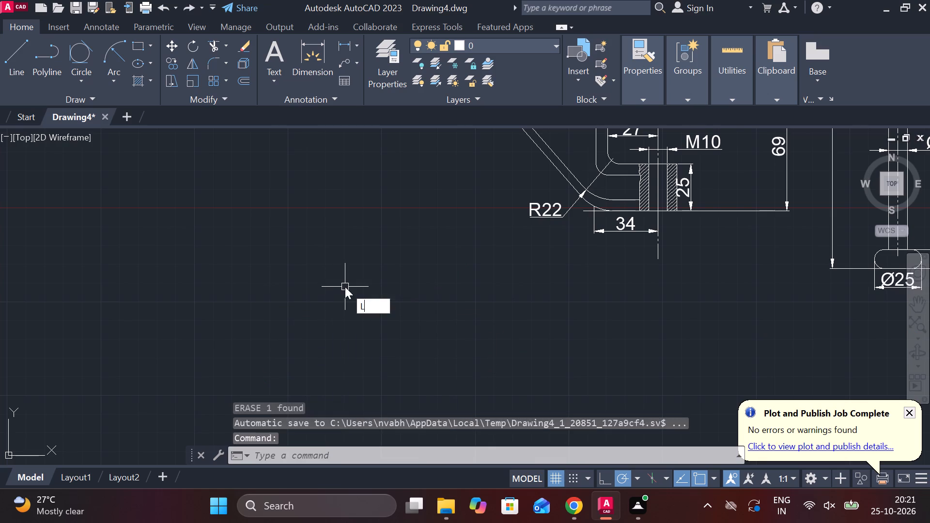
key(Return)
click(333, 242)
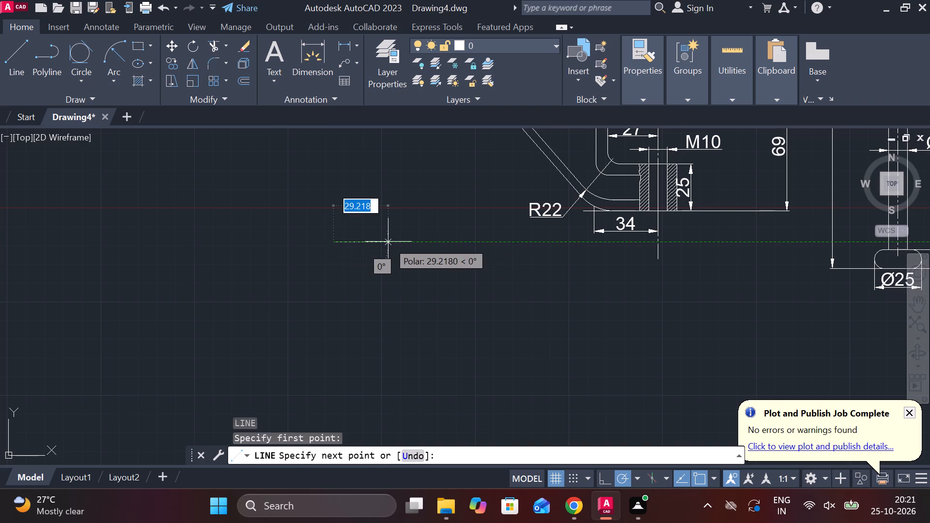
key(8)
key(Return)
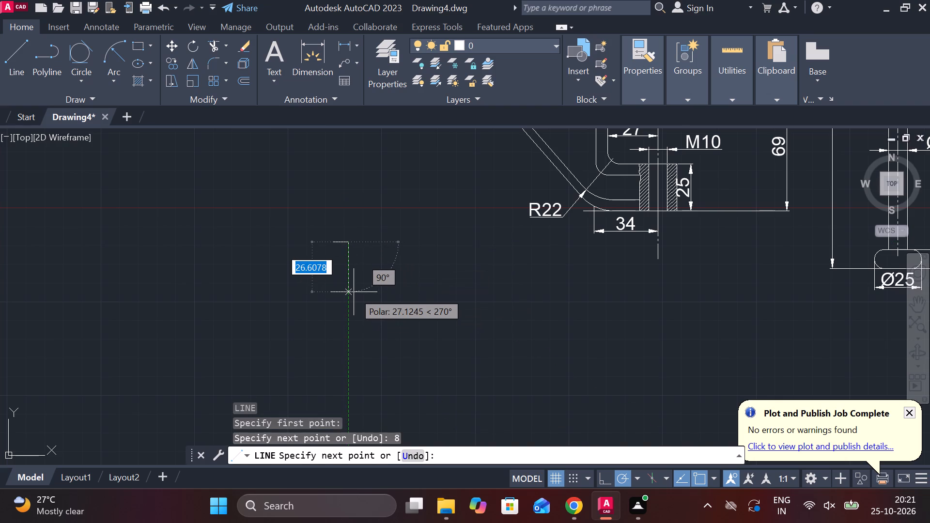
text(57)
key(Return)
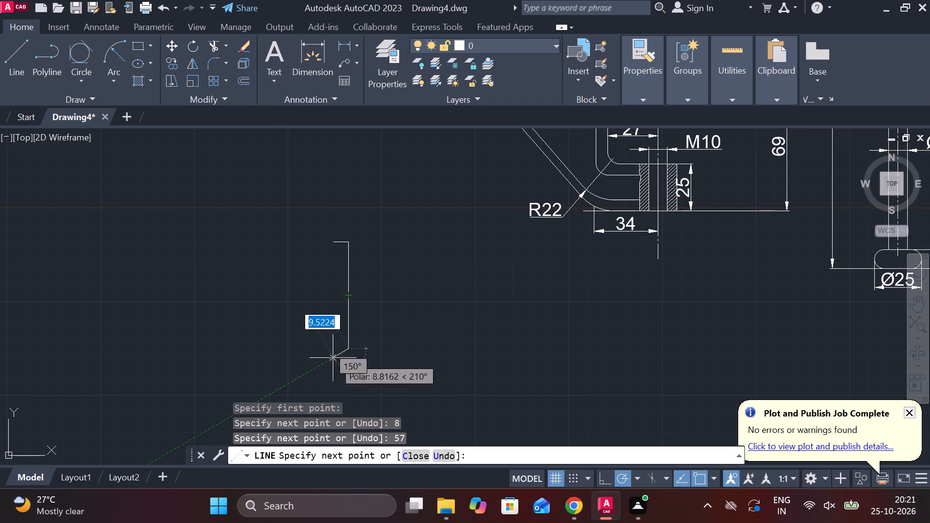
key(8)
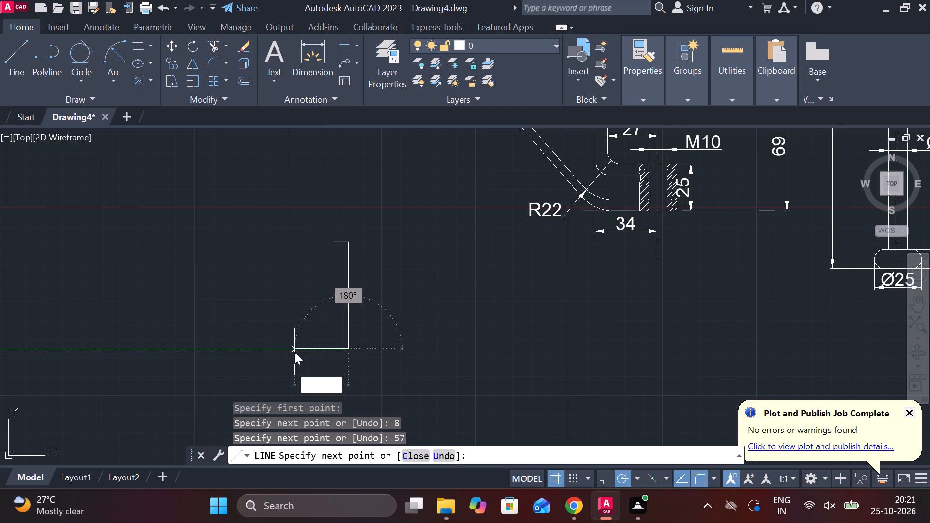
key(Return)
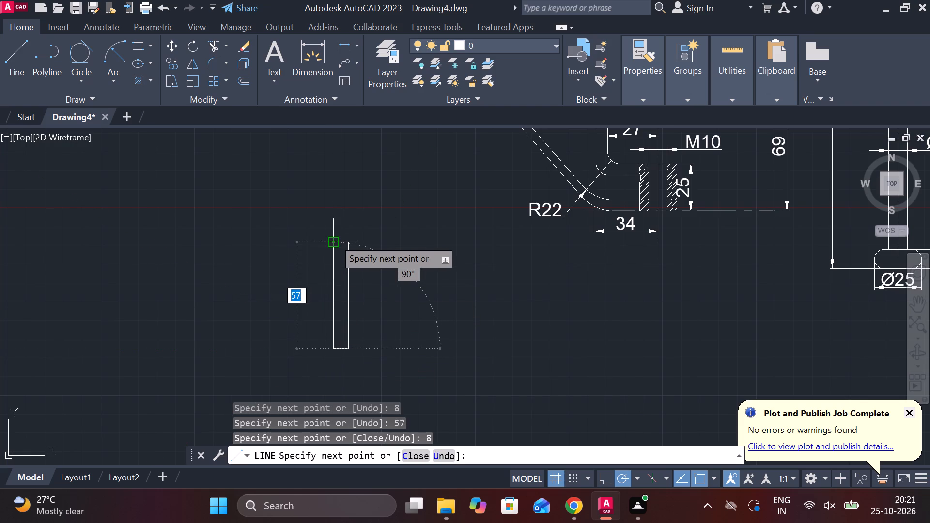
click(338, 239)
key(Escape)
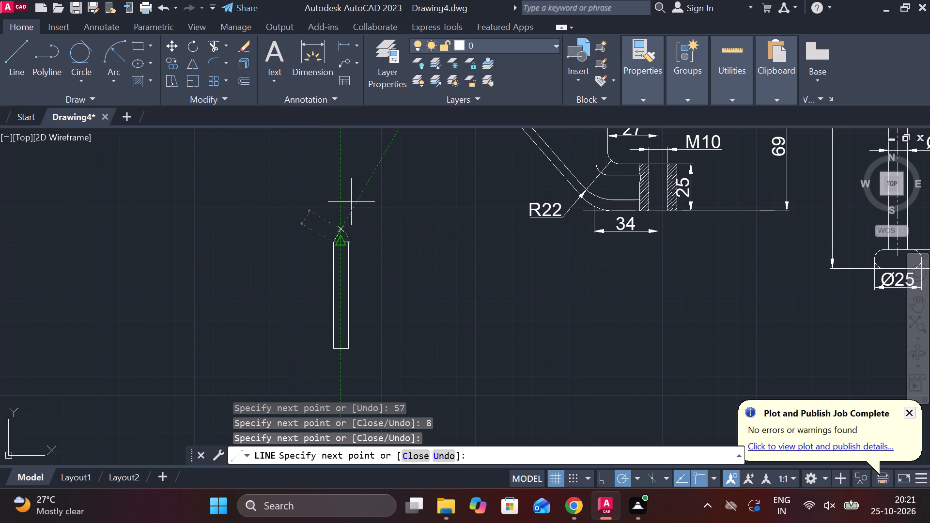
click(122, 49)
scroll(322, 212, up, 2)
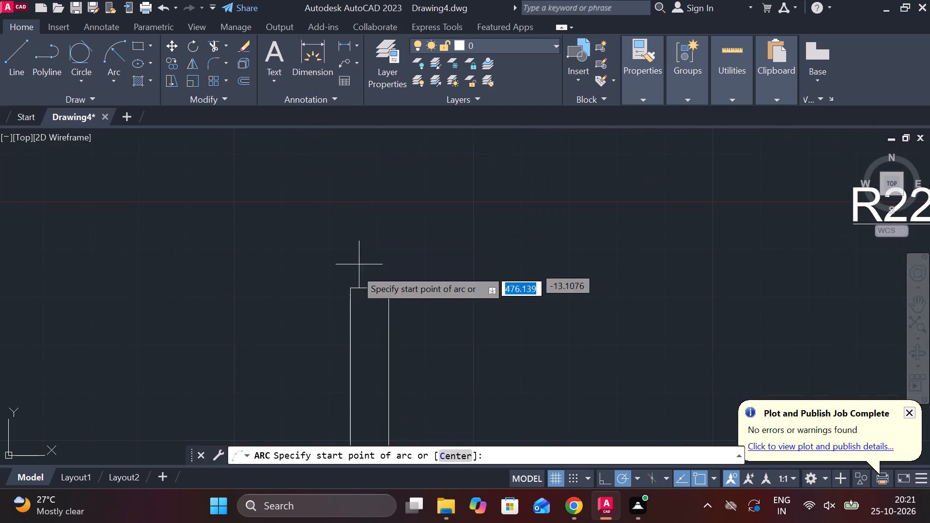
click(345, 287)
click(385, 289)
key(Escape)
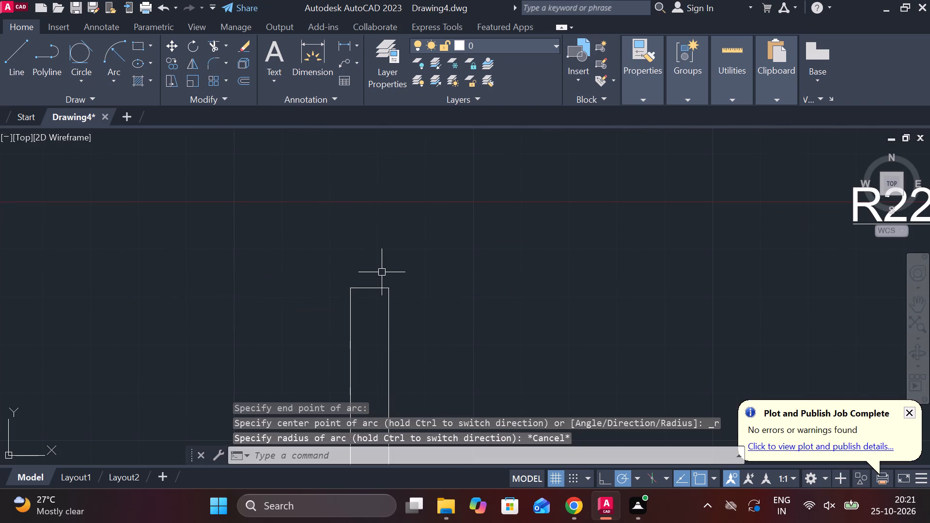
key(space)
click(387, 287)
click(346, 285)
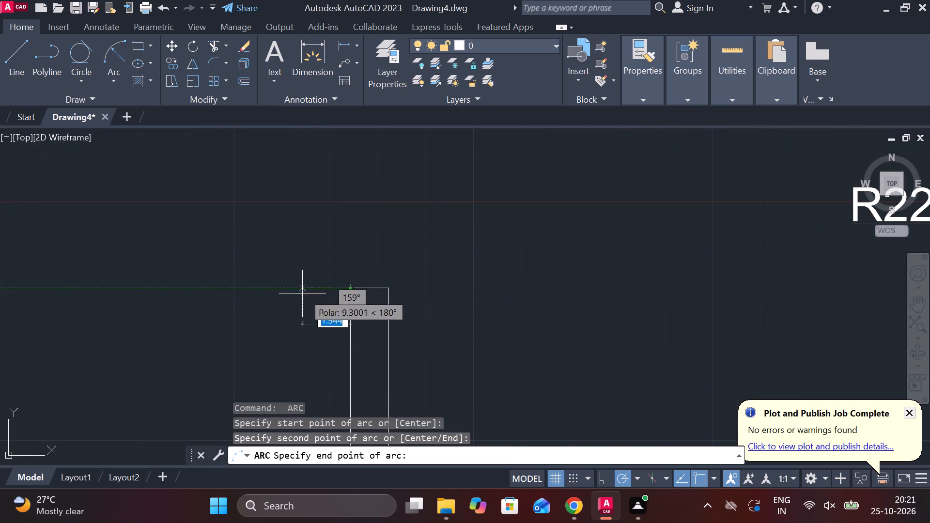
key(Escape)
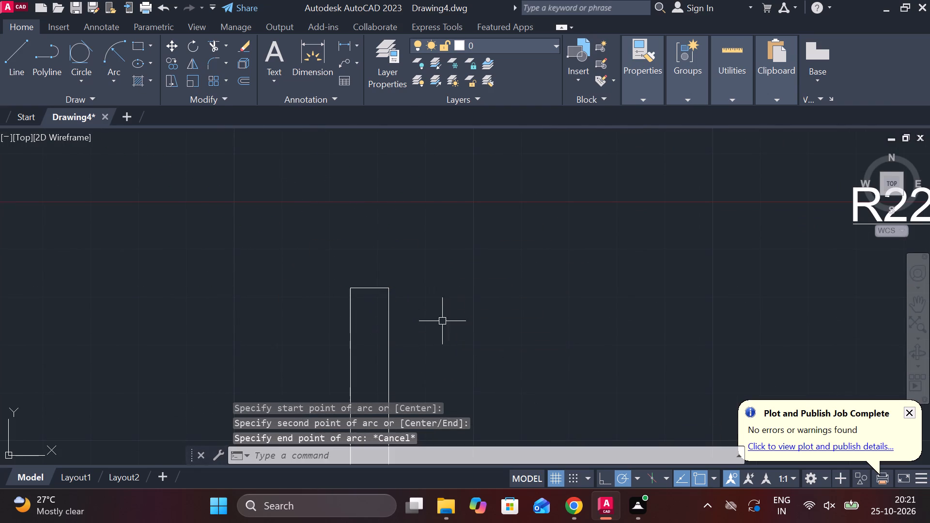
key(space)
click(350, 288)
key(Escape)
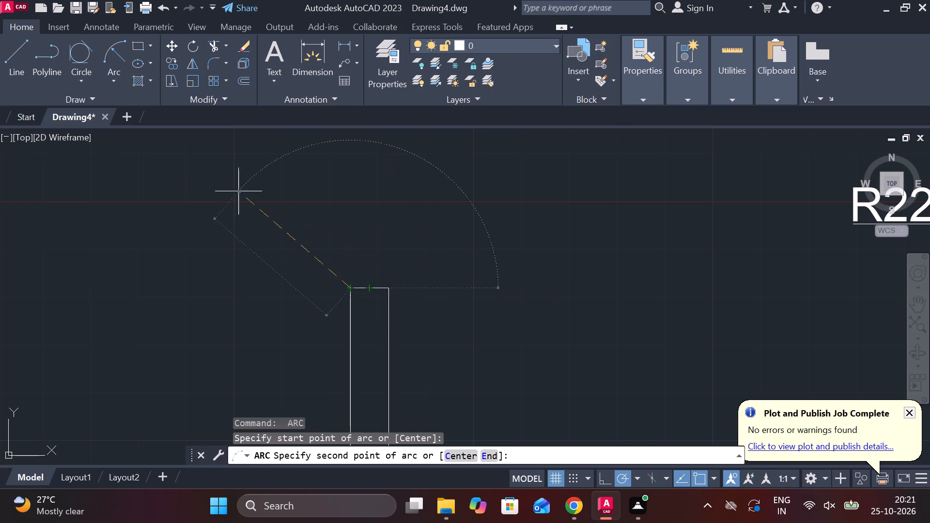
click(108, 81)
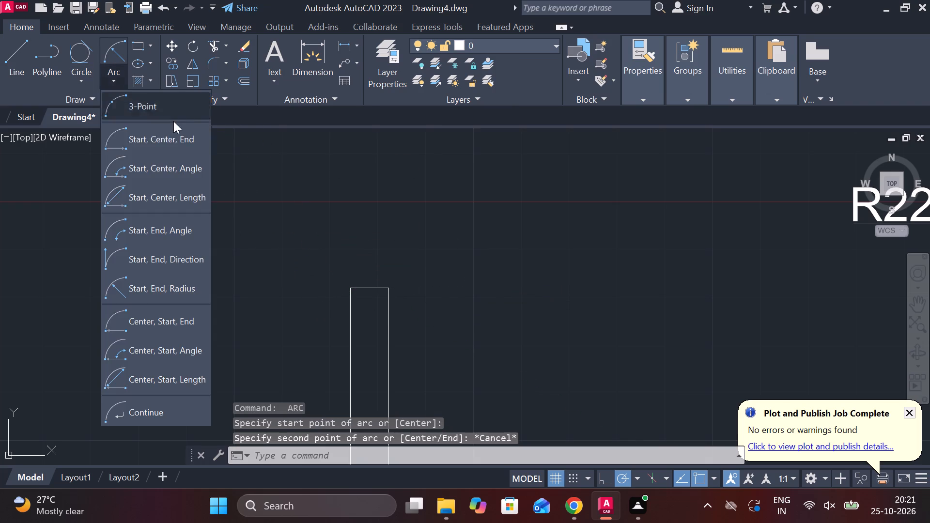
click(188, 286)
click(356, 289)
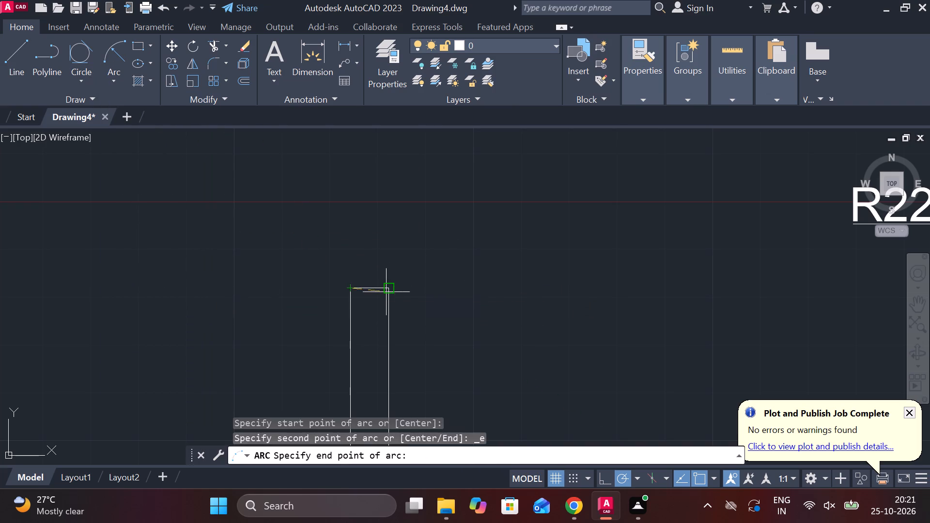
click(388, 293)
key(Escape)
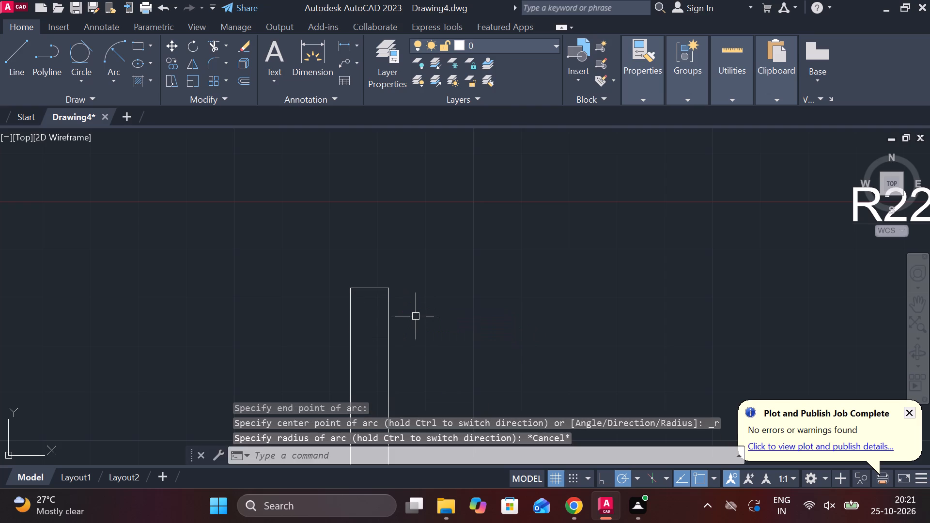
Draw a shallow three-point arc over the rectangle's top edge through both top corners, and trim the tail extending past the left corner.
key(space)
click(395, 289)
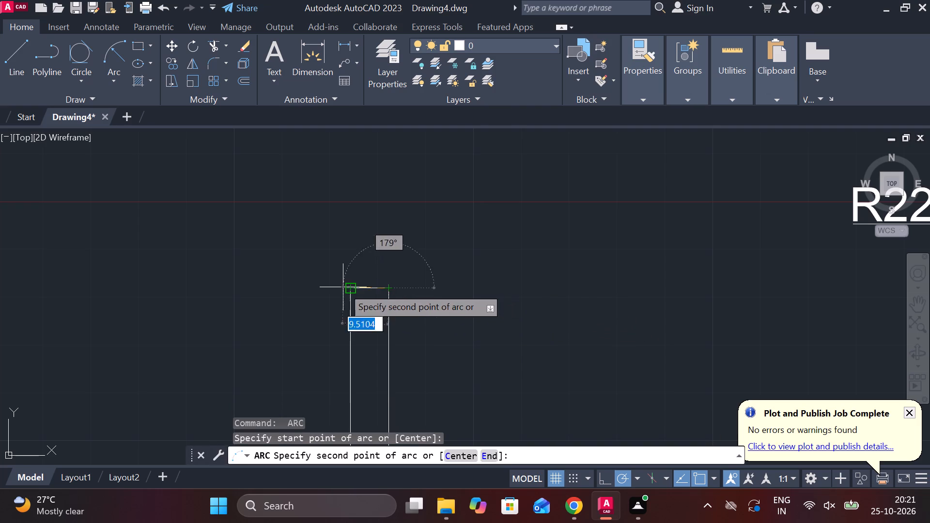
click(343, 287)
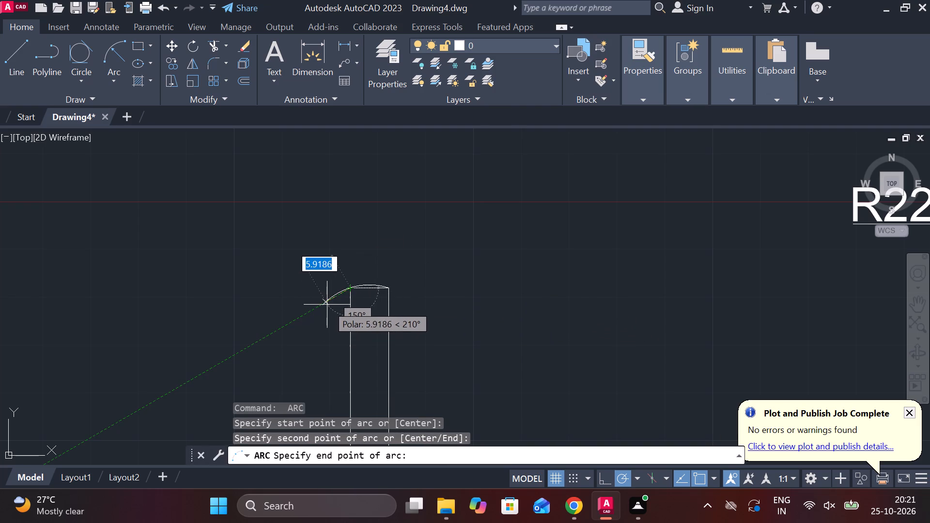
click(327, 305)
key(Escape)
text(TR)
key(space)
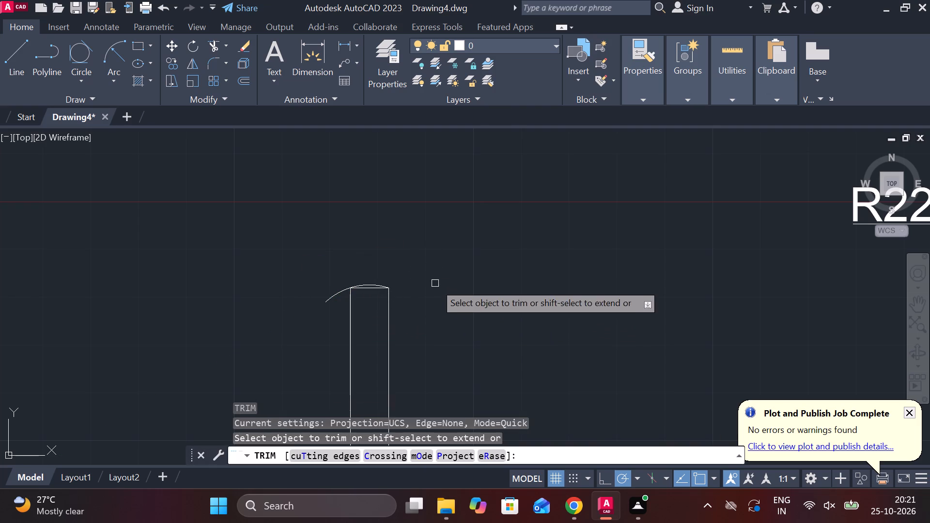
drag(326, 278, 338, 318)
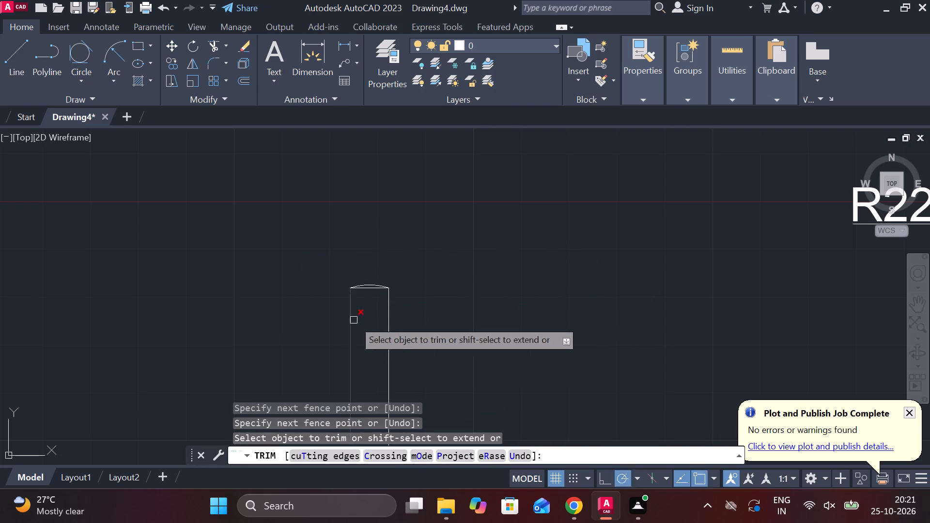
scroll(357, 316, down, 1)
middle_drag(420, 353, 408, 176)
scroll(422, 252, down, 1)
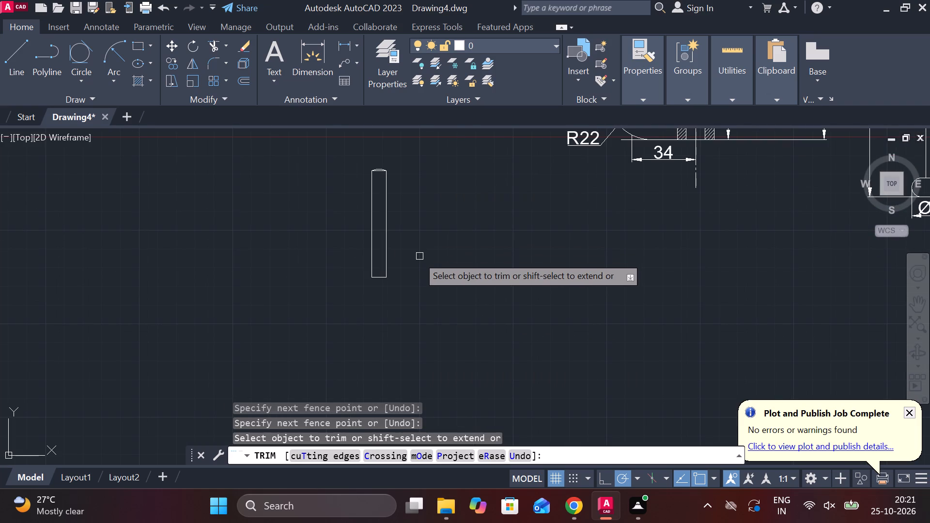
scroll(383, 261, up, 2)
key(Escape)
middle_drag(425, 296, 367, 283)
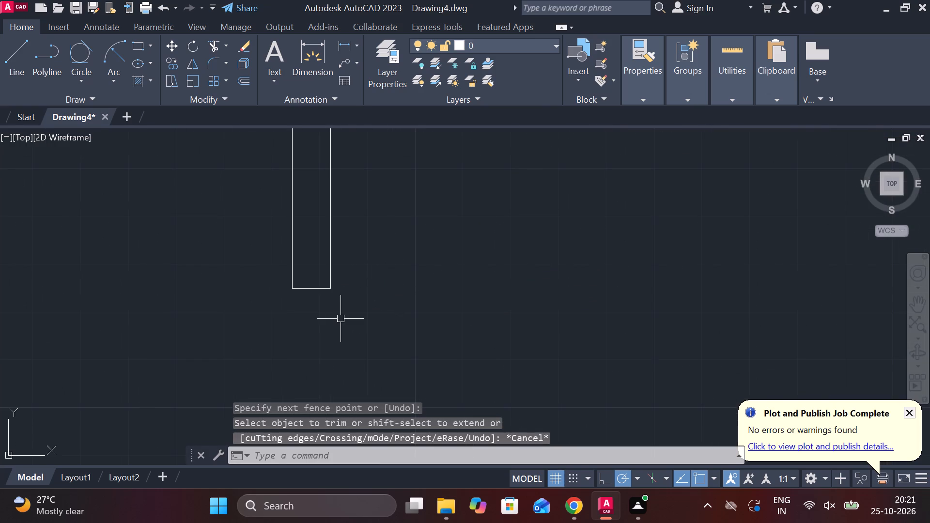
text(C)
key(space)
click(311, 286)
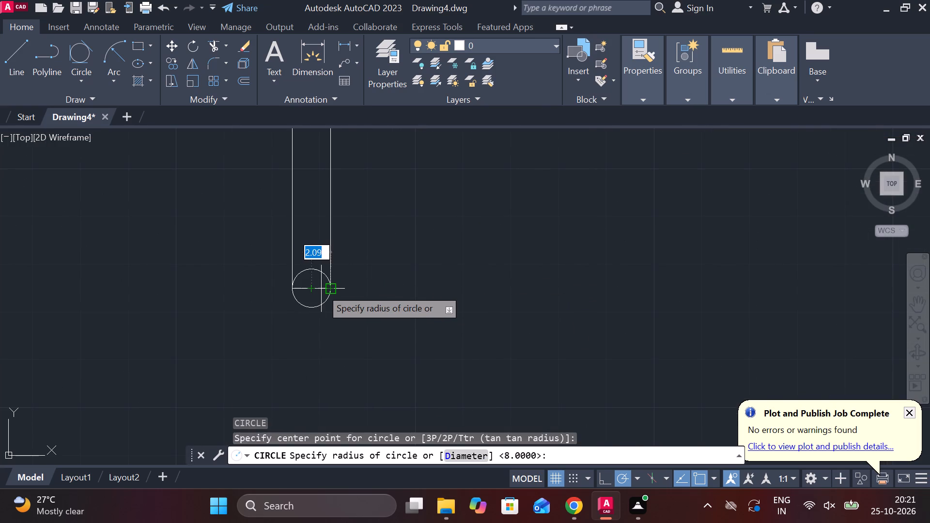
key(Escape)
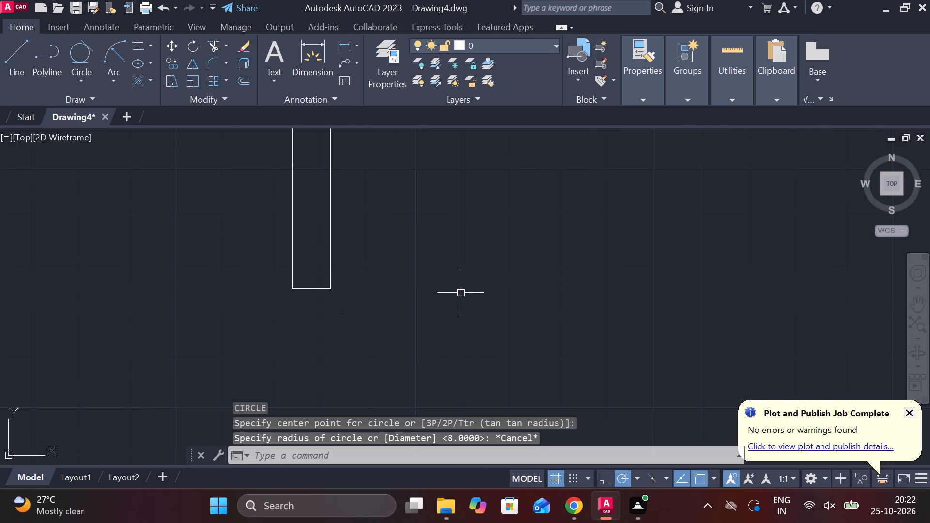
Draw a circle of radius 4 in the empty space to the right of the 8 by 57 rectangle's lower end.
text(C)
key(space)
click(454, 286)
text(4)
key(space)
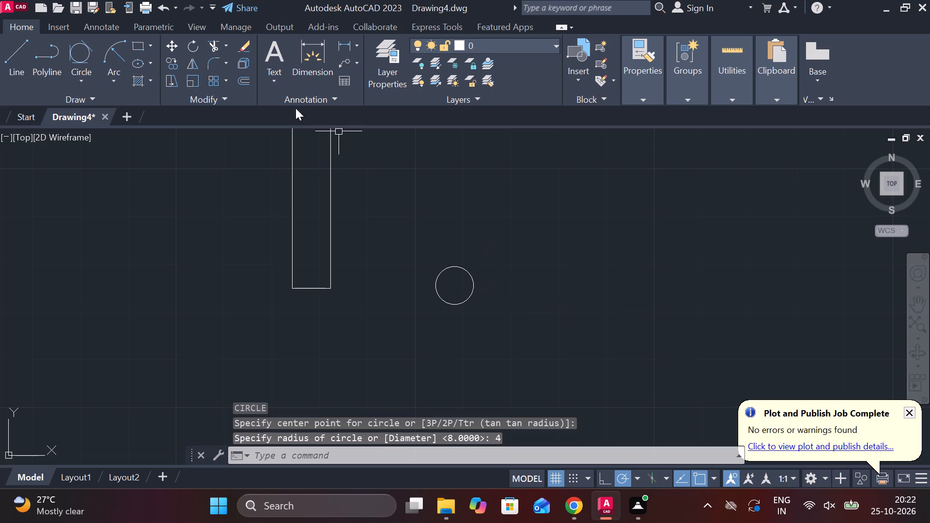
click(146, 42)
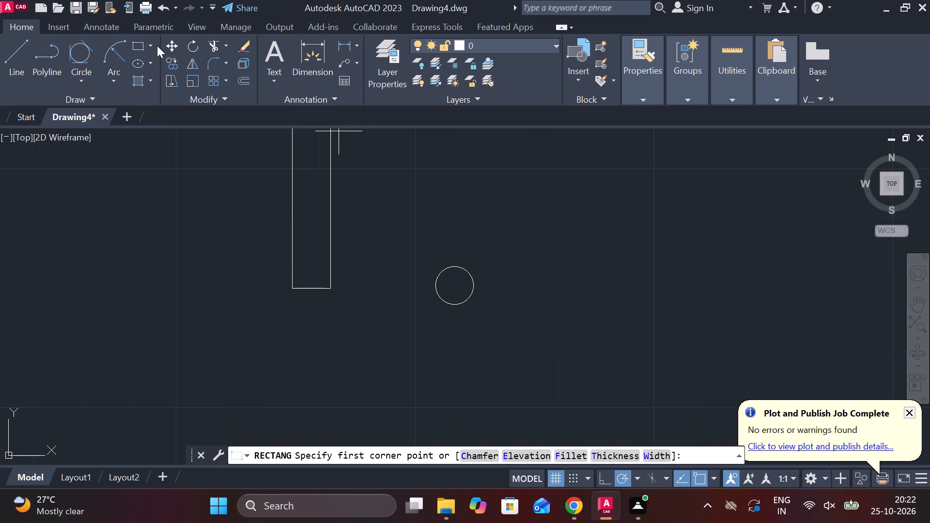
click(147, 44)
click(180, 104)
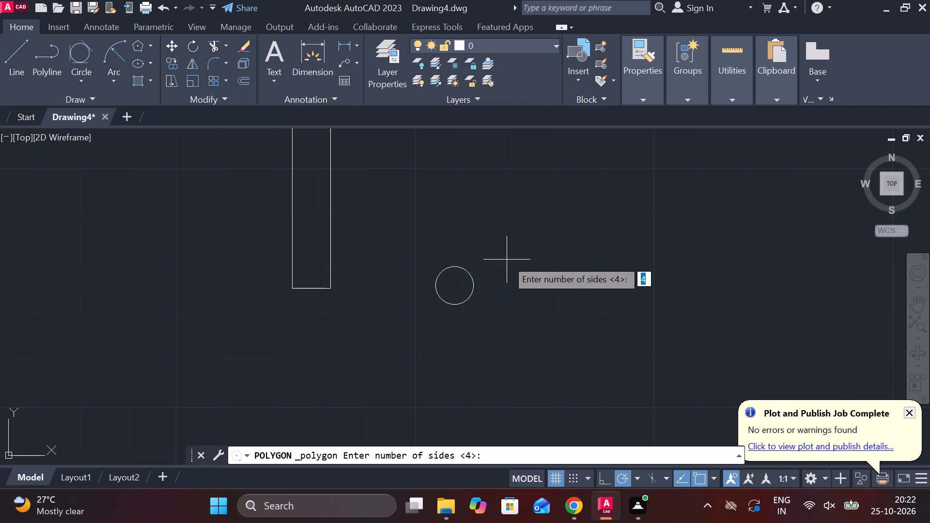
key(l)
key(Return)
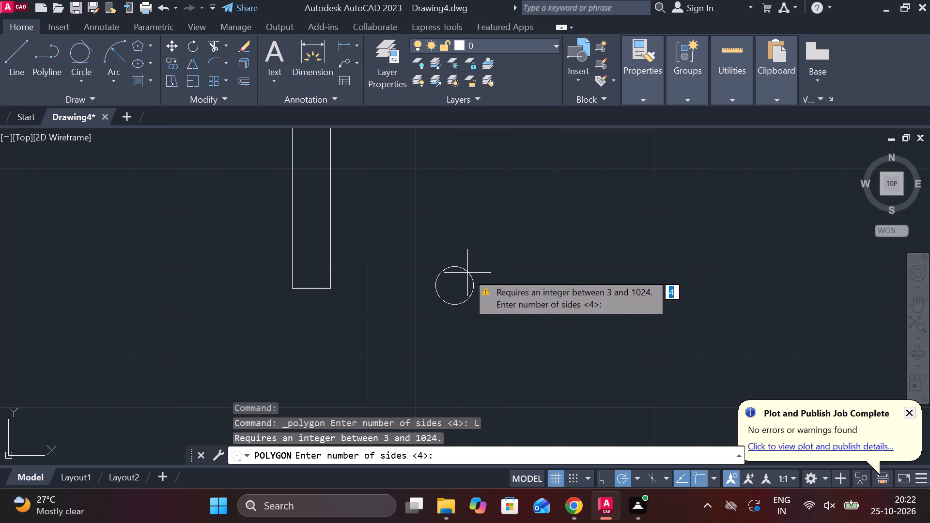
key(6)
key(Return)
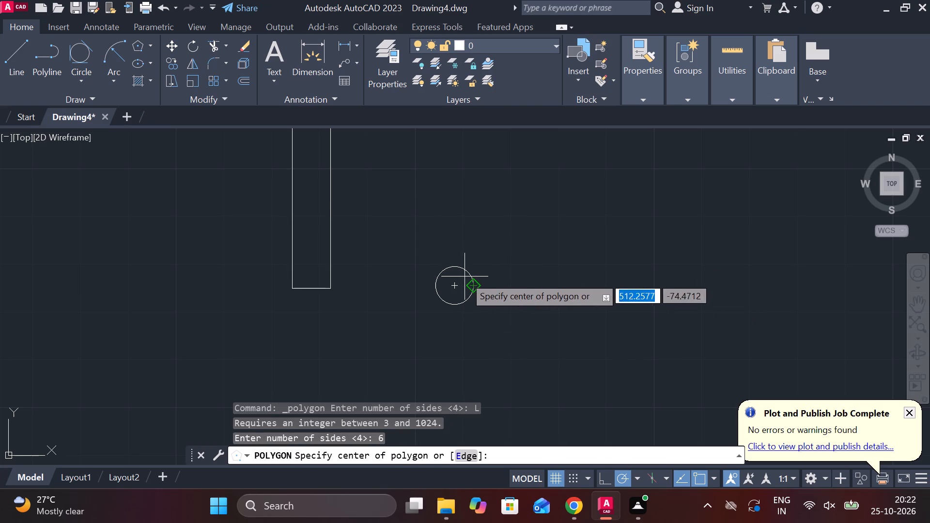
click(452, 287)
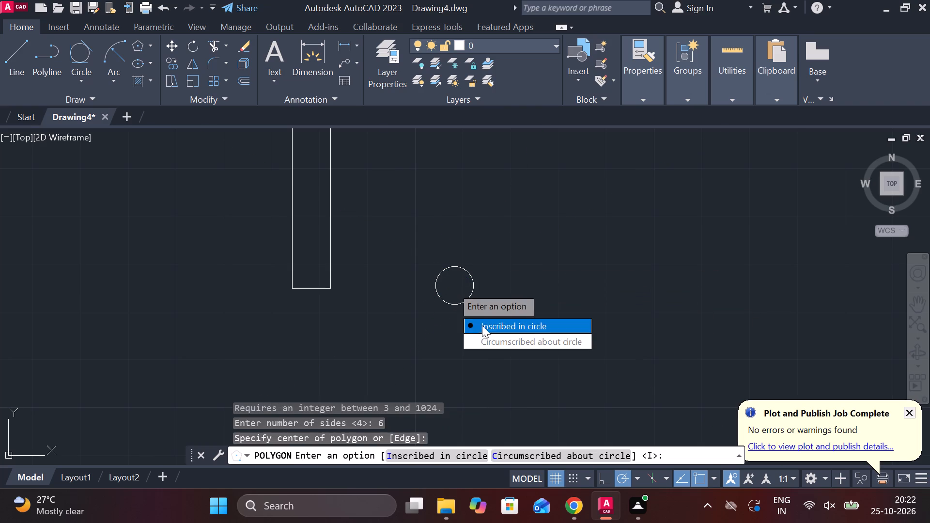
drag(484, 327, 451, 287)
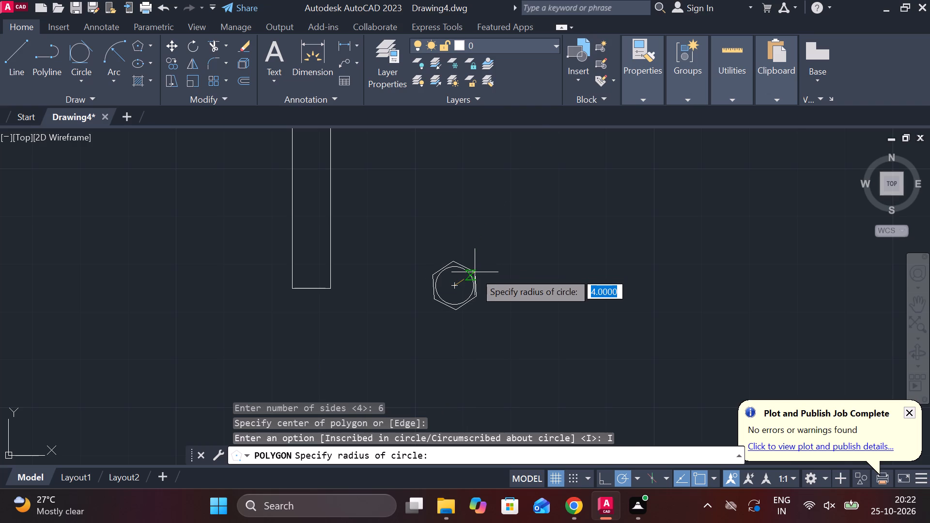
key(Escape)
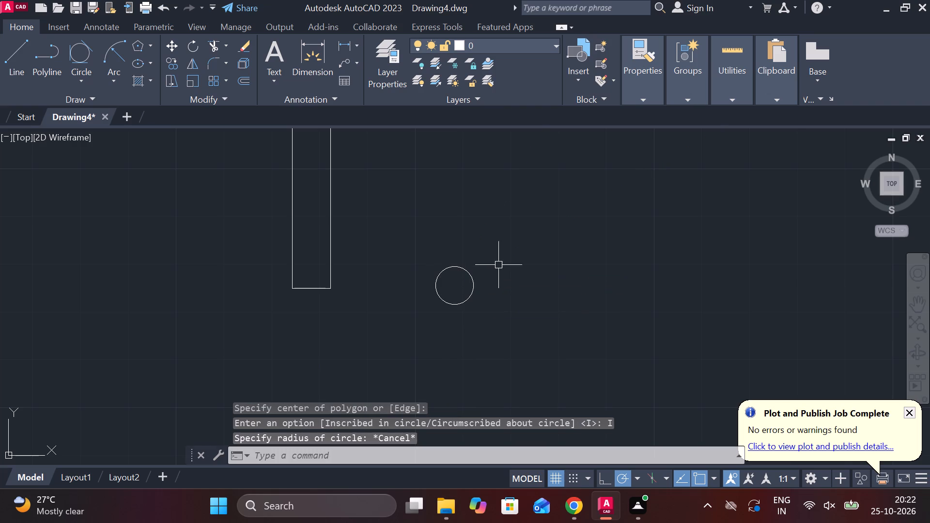
Draw a six-sided polygon circumscribed about the radius 4 circle, centred on it, with two vertical sides tangent to the circle.
click(136, 46)
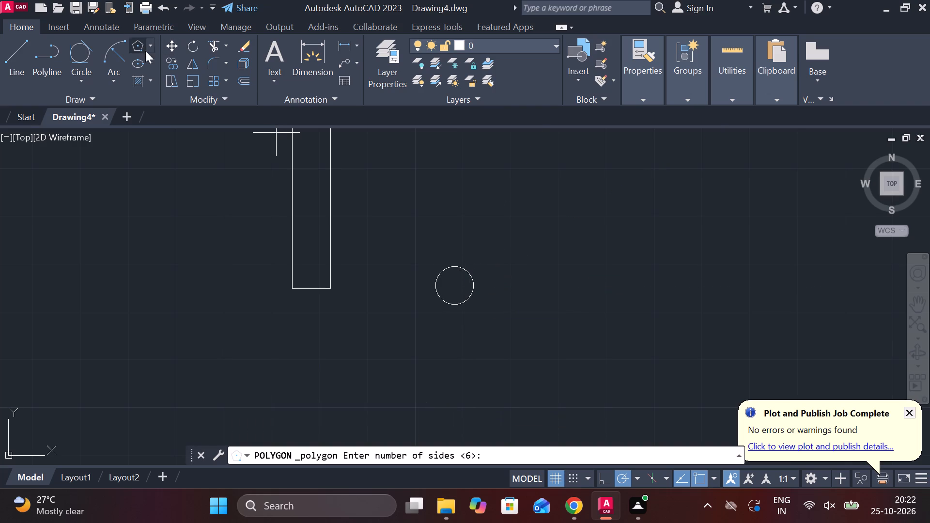
scroll(342, 186, up, 1)
middle_drag(656, 304, 538, 194)
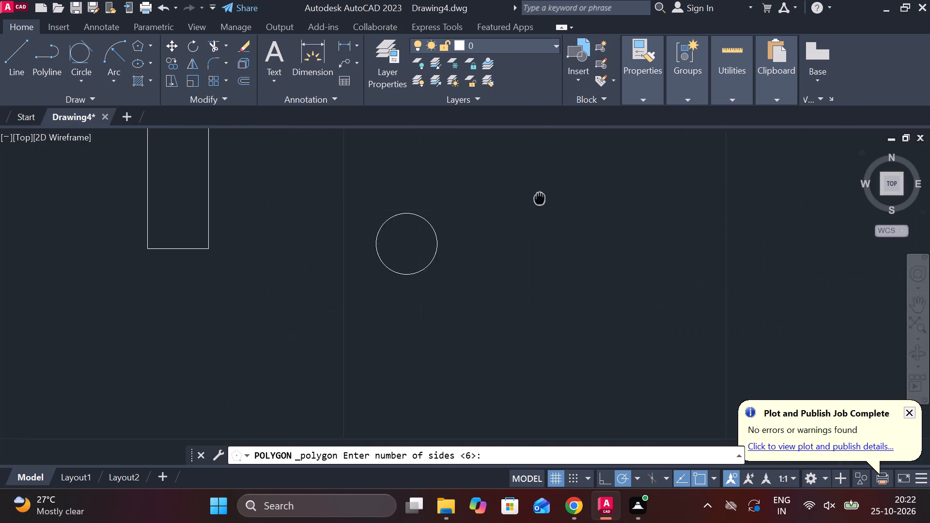
middle_drag(538, 194, 538, 193)
key(Return)
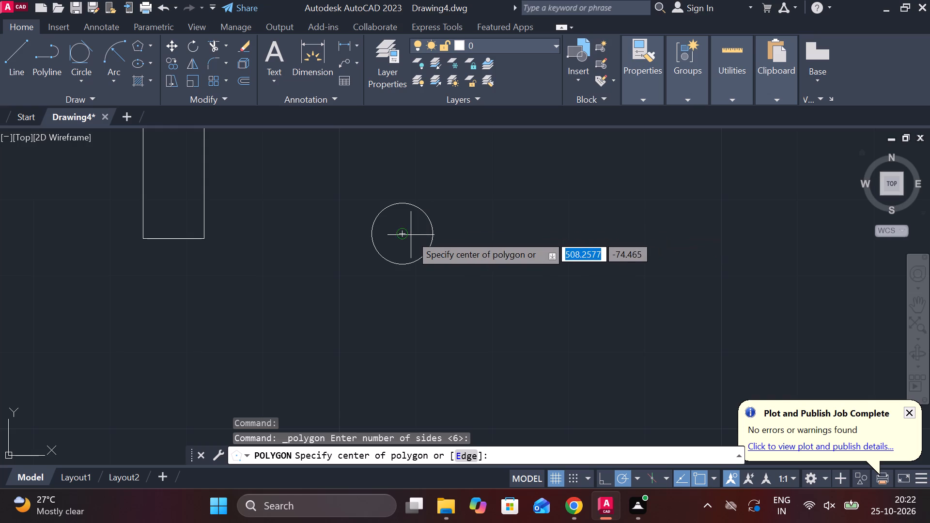
click(406, 235)
drag(453, 291, 406, 235)
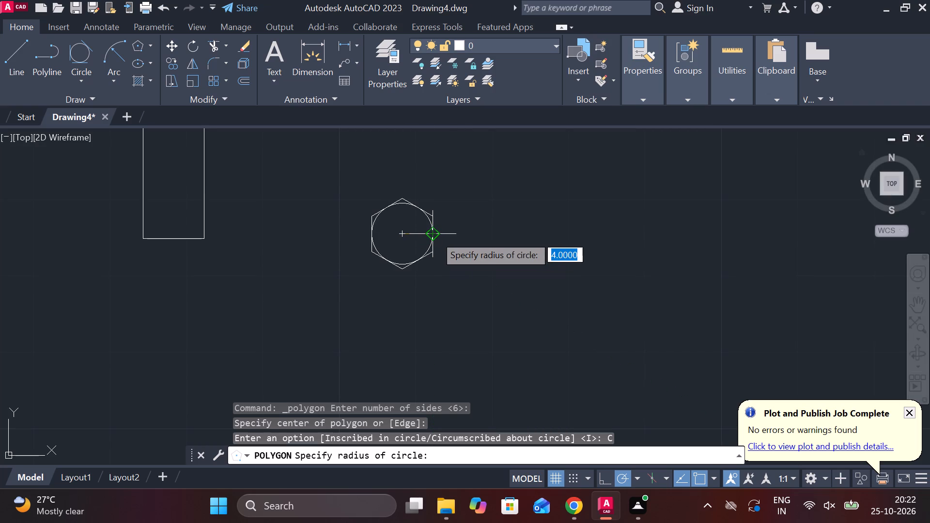
click(435, 235)
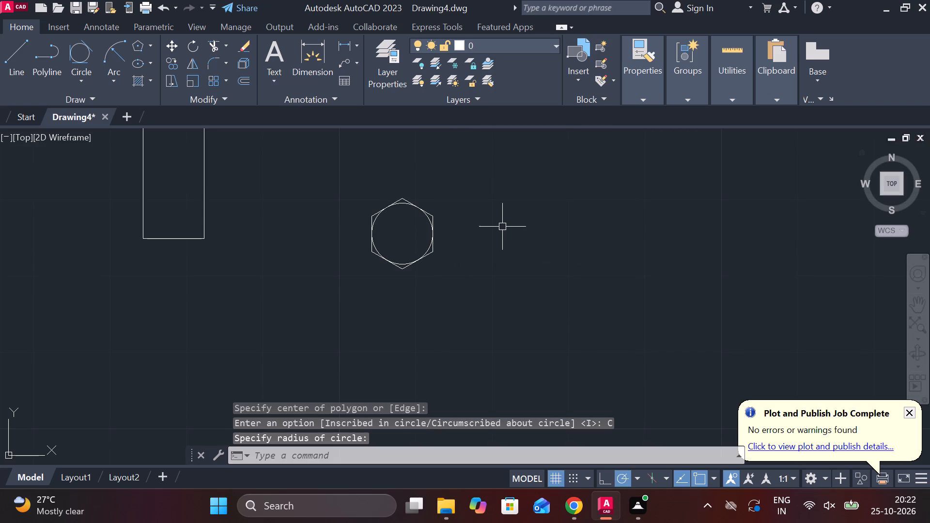
Draw vertical lines about 6.5 high from the hexagon's two upper side corners and join their upper ends with a horizontal line.
key(l)
key(Return)
click(373, 215)
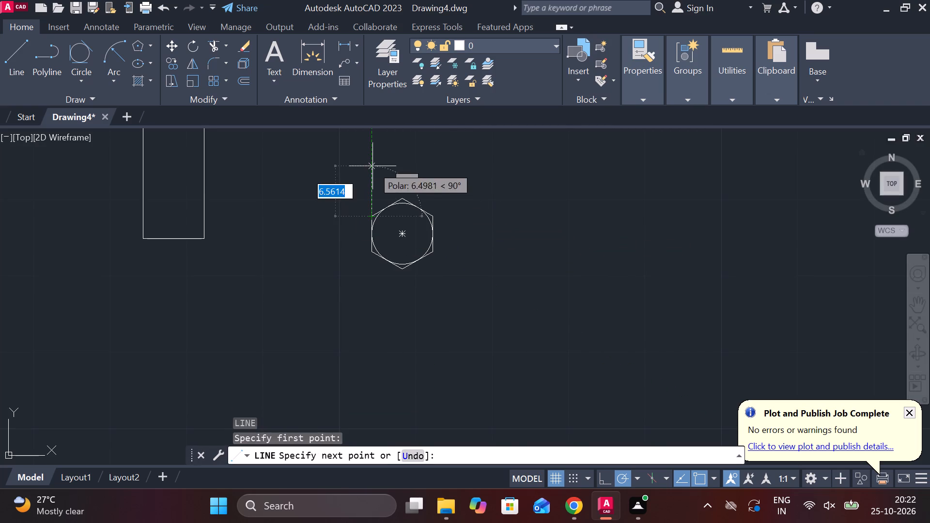
click(372, 166)
key(Escape)
key(Escape)
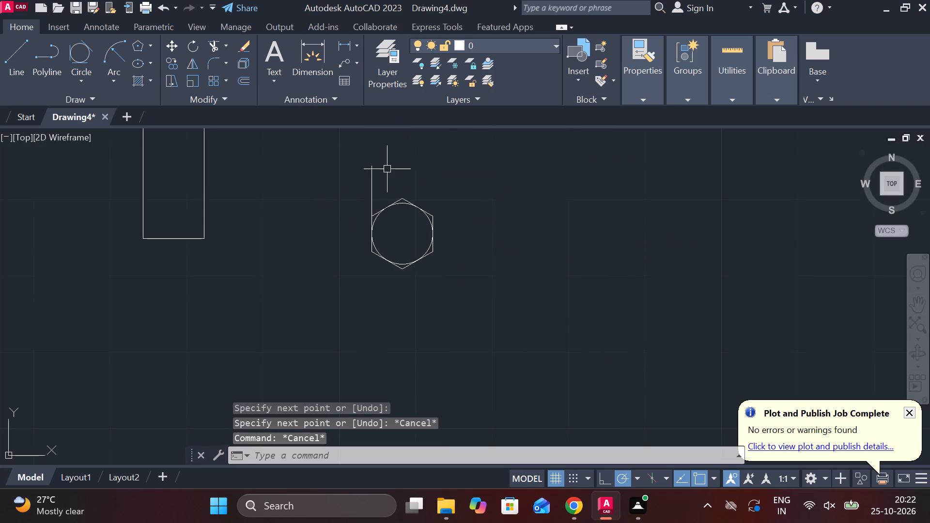
key(l)
key(Return)
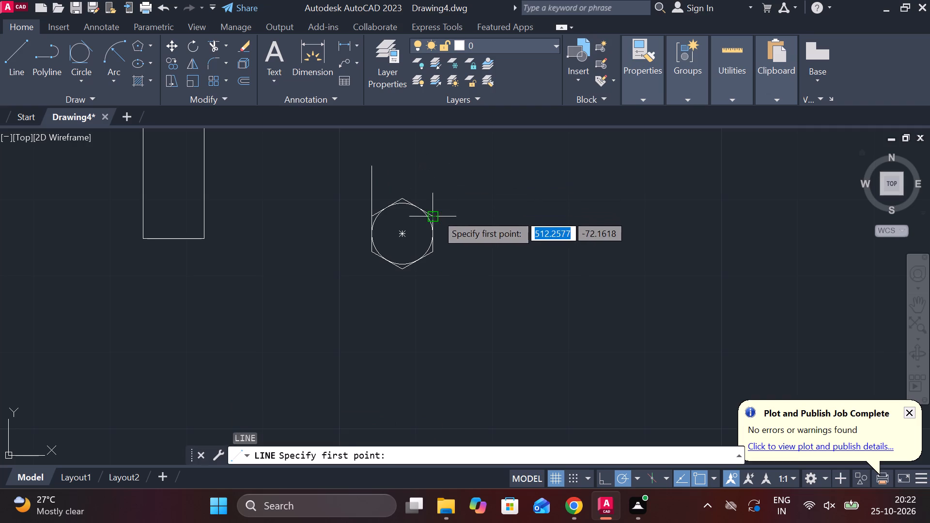
click(436, 214)
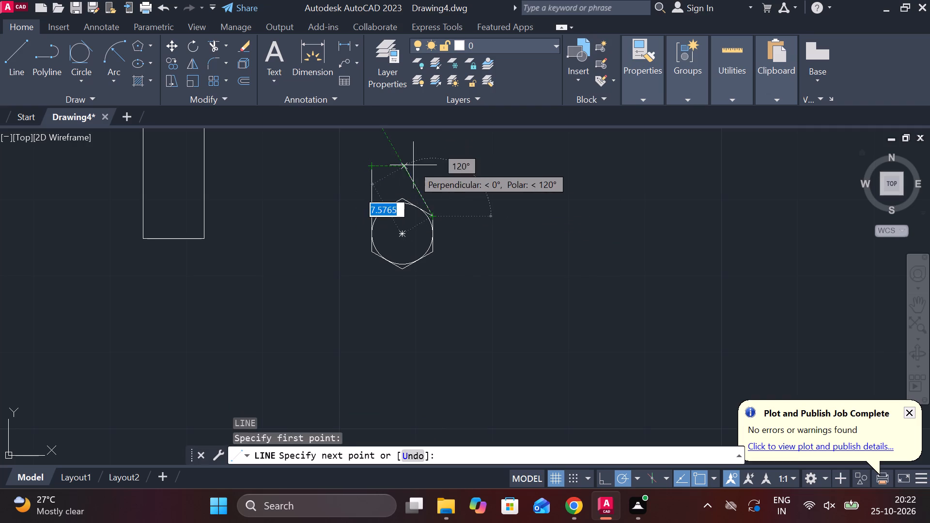
click(435, 165)
click(375, 165)
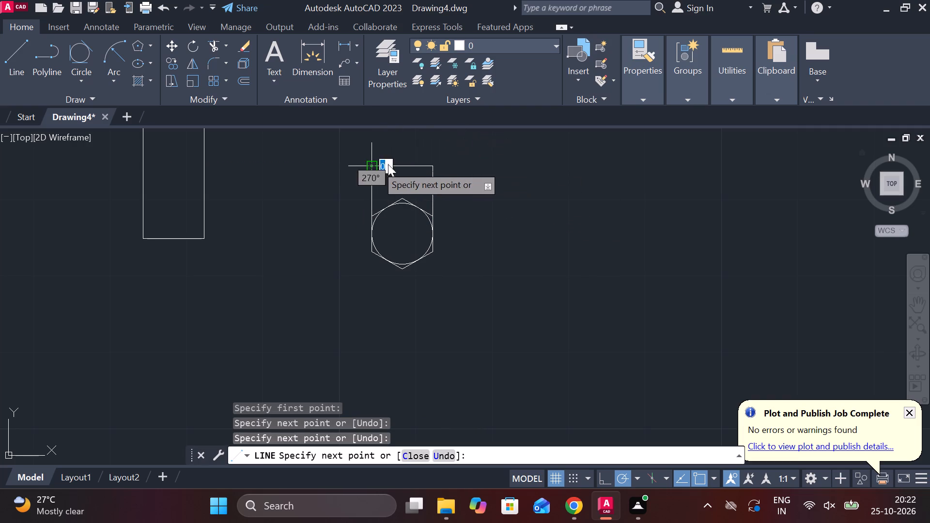
key(Escape)
Draw a vertical centre line from the hexagon's top vertex to the horizontal line above it.
key(space)
click(400, 198)
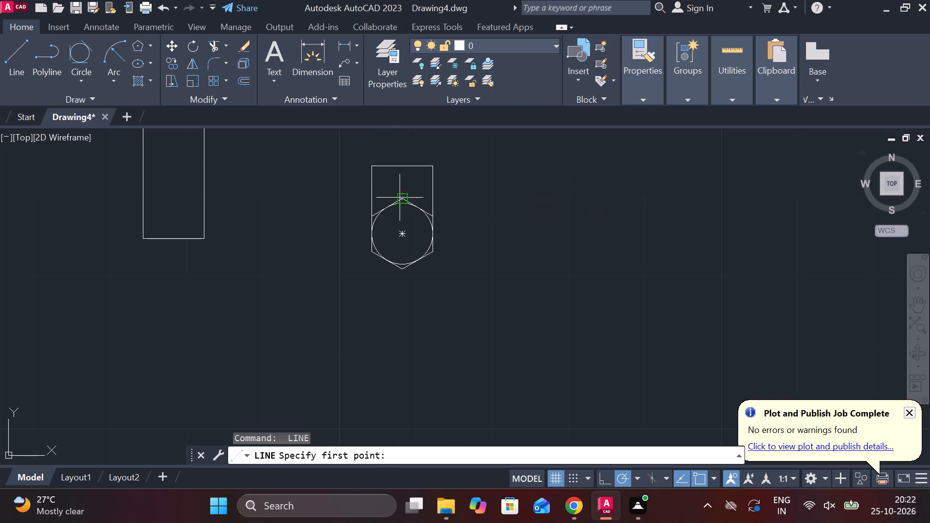
click(400, 166)
key(Escape)
key(Escape)
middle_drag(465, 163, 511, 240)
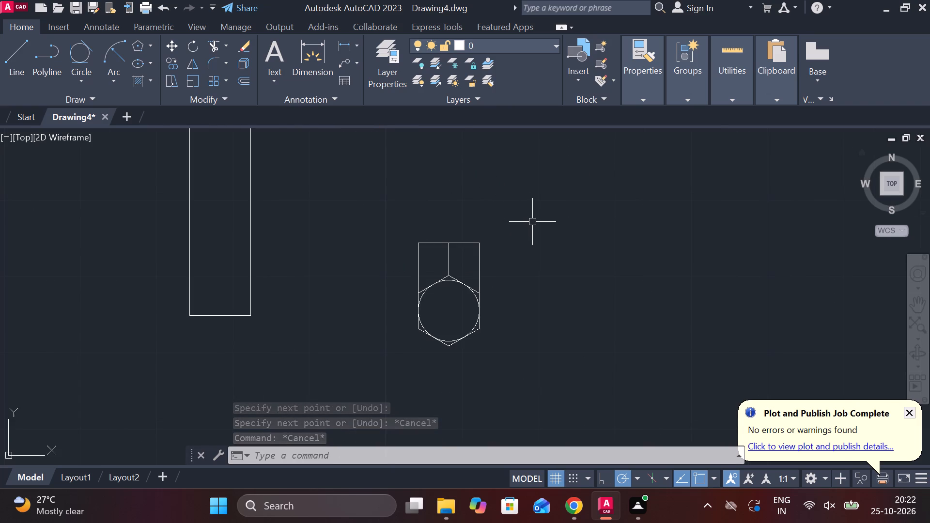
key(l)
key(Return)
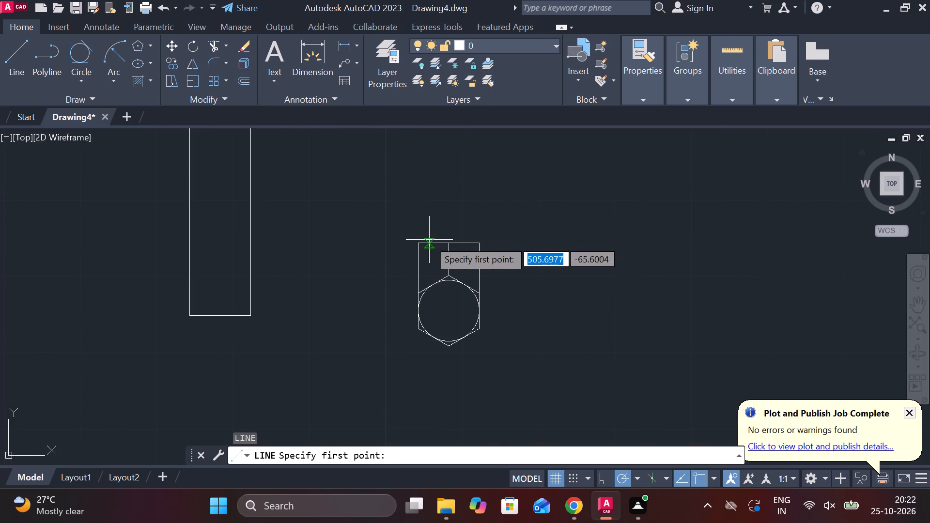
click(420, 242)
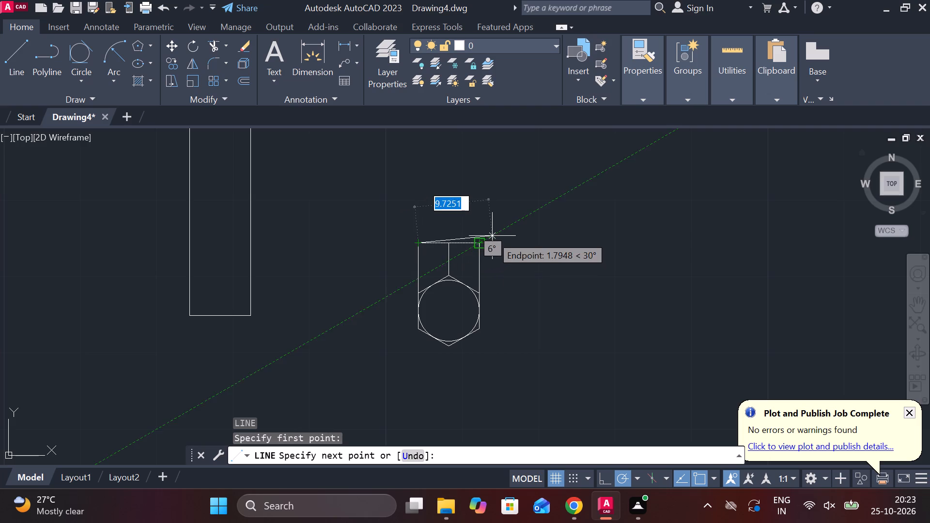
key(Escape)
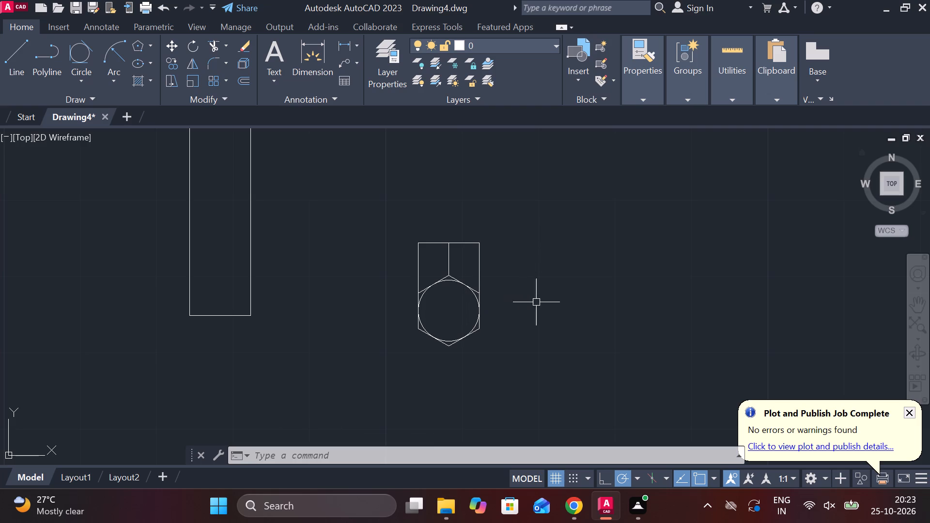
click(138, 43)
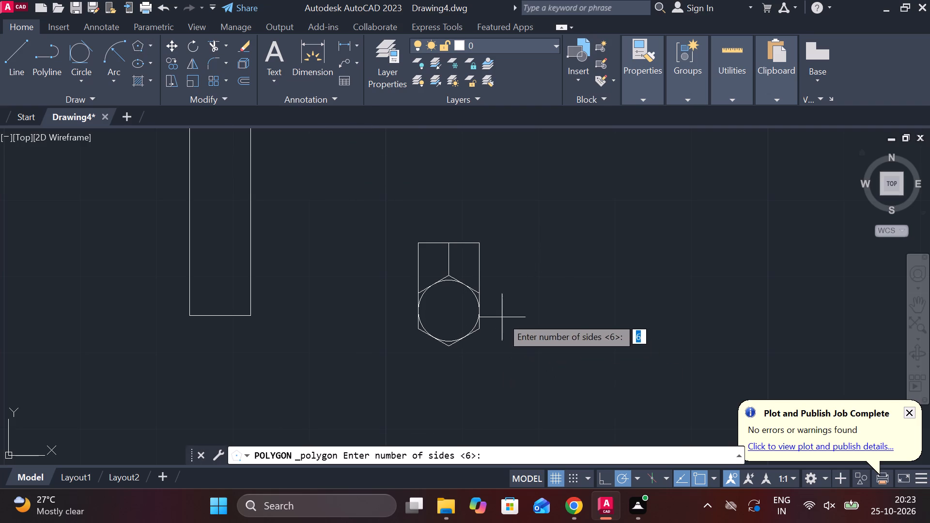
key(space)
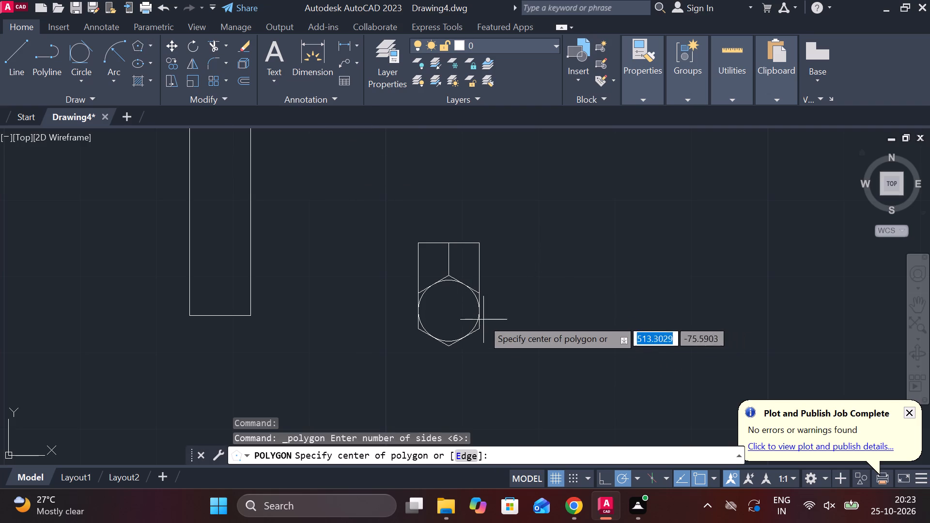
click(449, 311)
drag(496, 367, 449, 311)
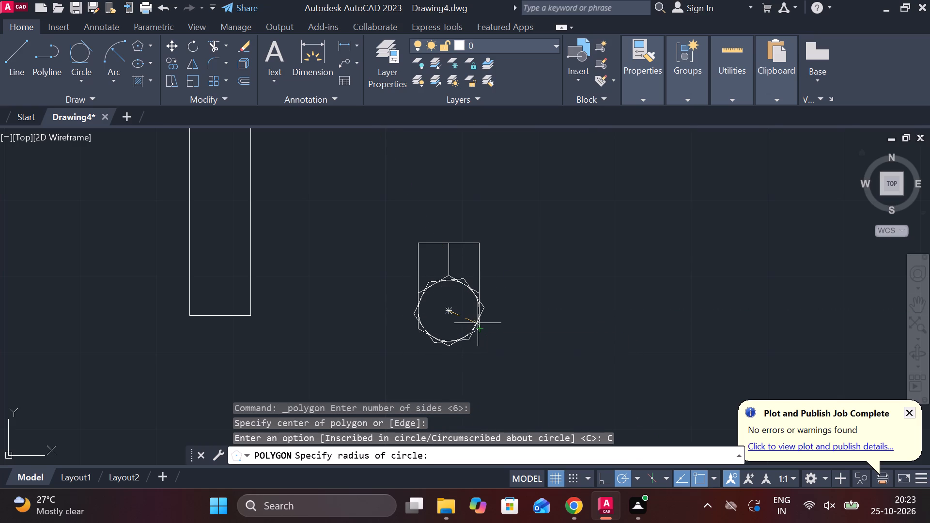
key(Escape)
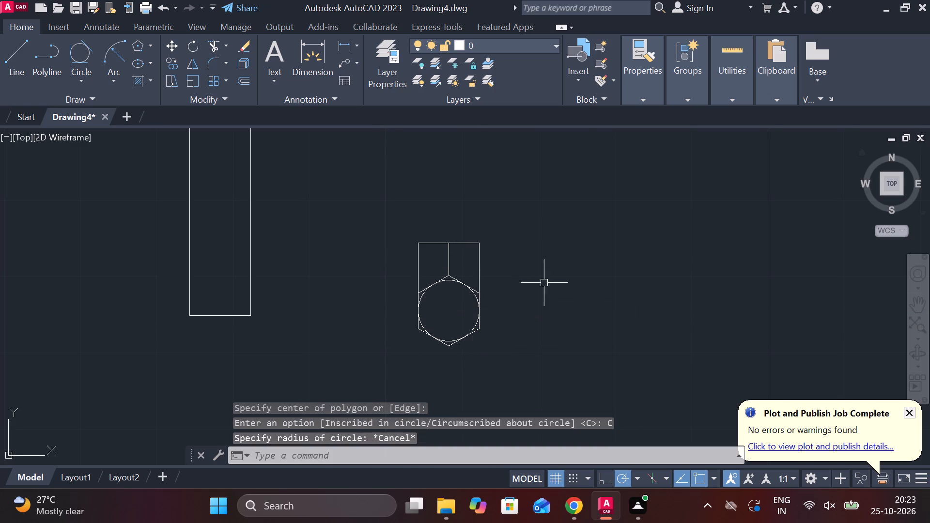
Draw a second circle of radius 4 in the empty space to the right of the hexagon.
text(C)
key(space)
click(563, 281)
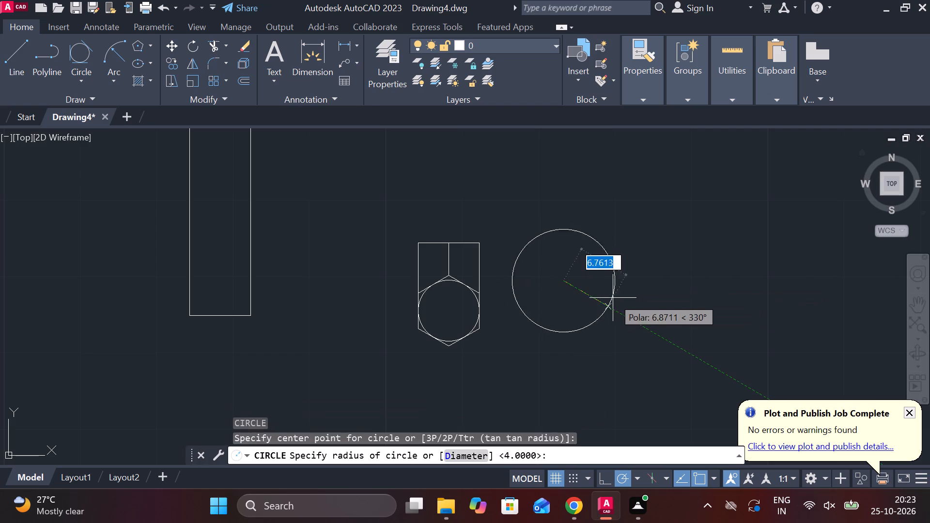
key(4)
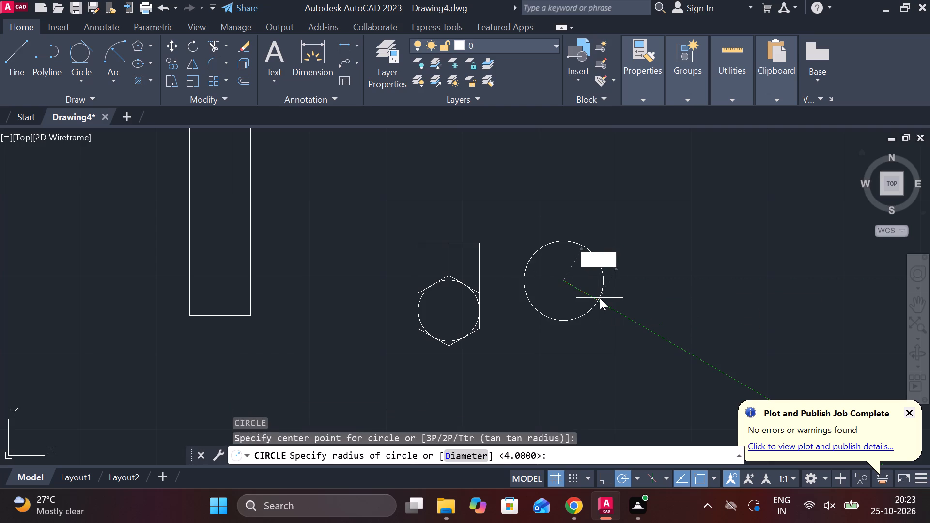
key(Return)
Draw a six-sided polygon circumscribed about the second circle, with its flat sides horizontal at top and bottom.
middle_drag(636, 293, 614, 295)
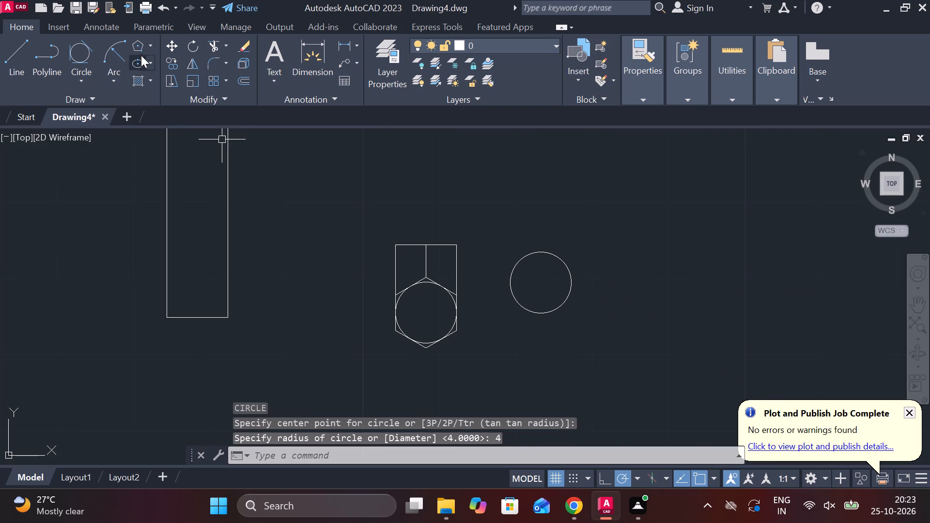
click(139, 53)
key(space)
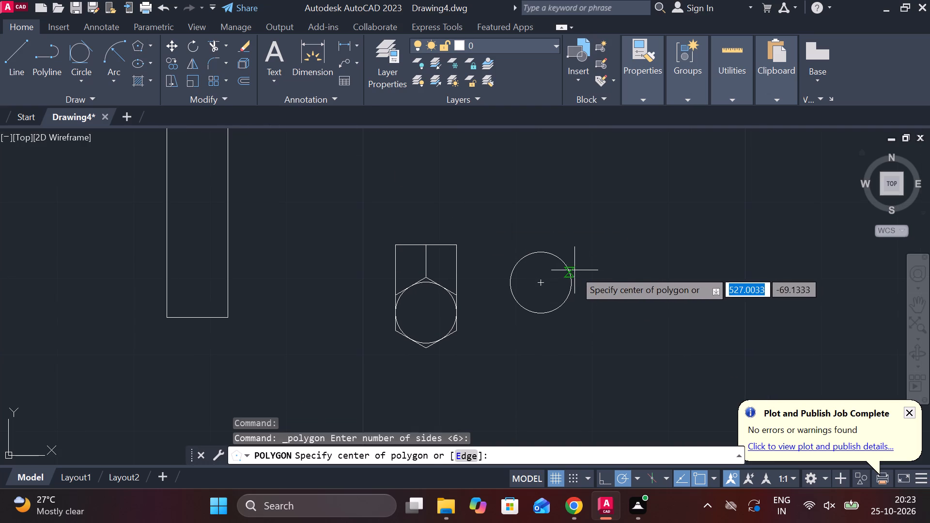
click(542, 283)
drag(587, 336, 542, 283)
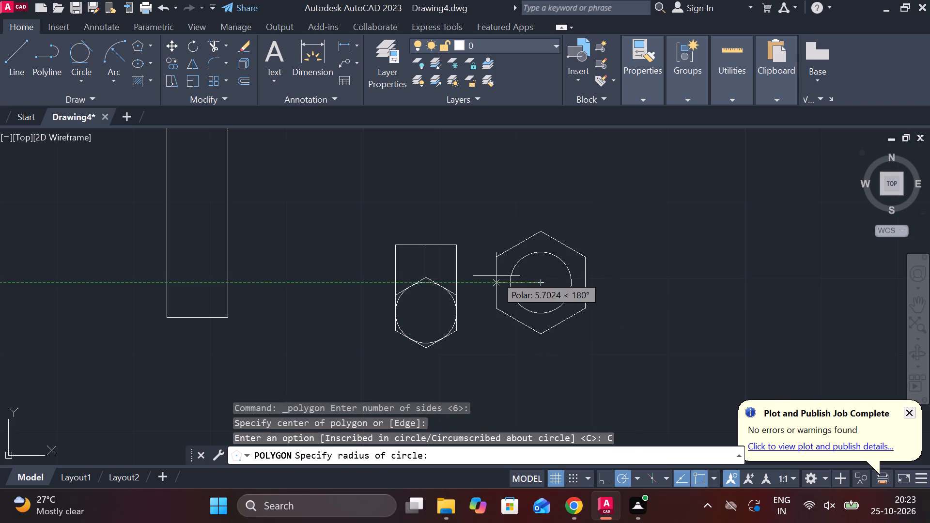
click(538, 316)
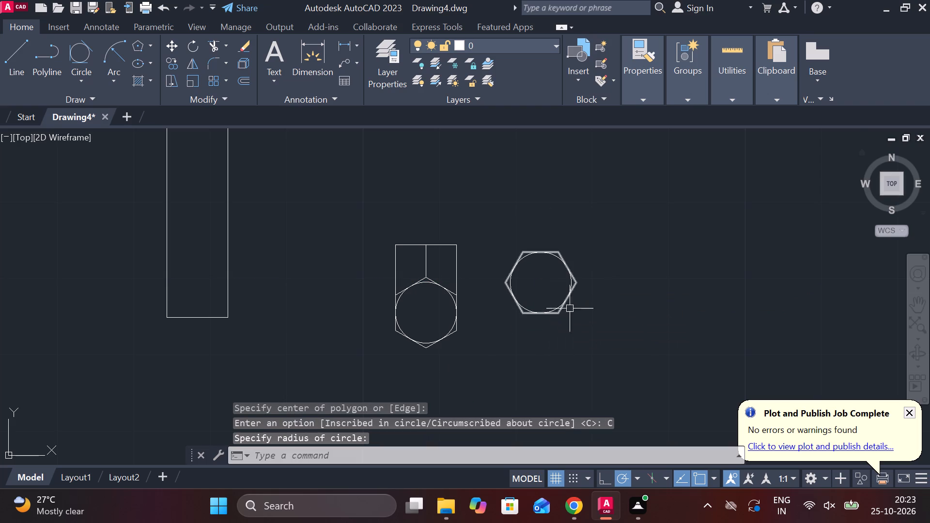
key(Escape)
Draw a vertical line upward from the second hexagon's left vertex, ending above the first hexagon's box.
key(l)
key(Return)
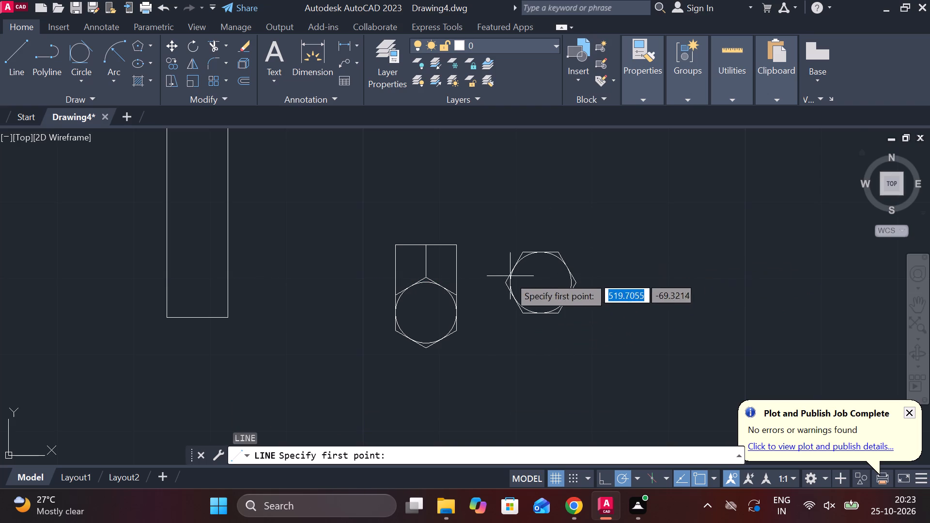
click(506, 281)
click(499, 199)
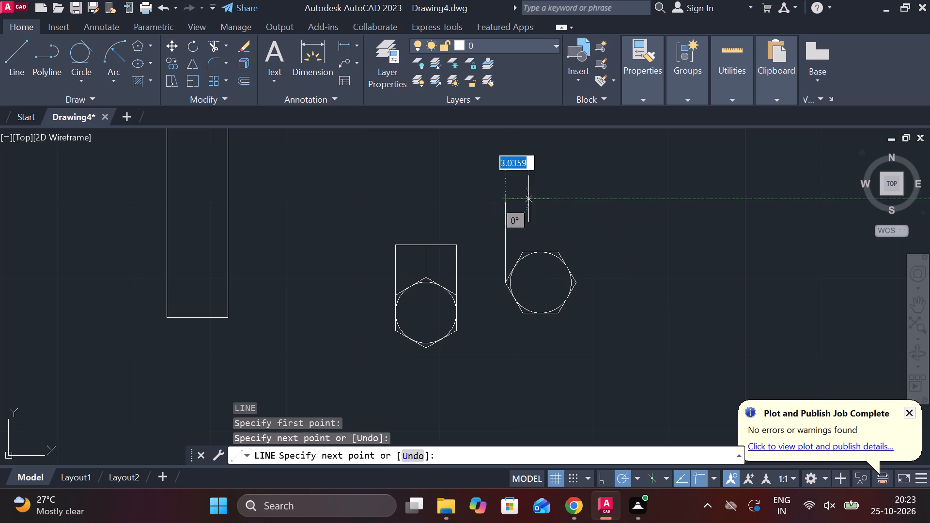
key(grave)
key(Escape)
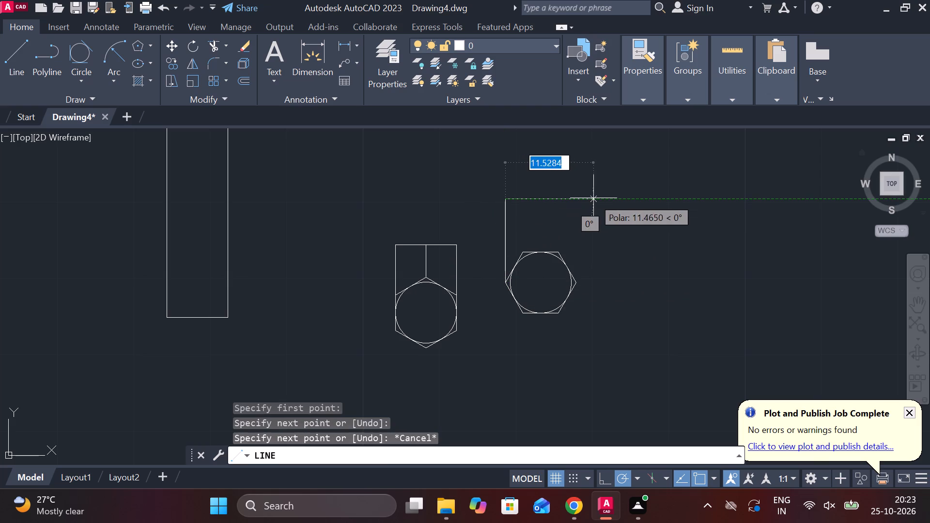
Draw a rectangle 4 high above the second hexagon, matching the hexagon's full width between its side vertices.
click(571, 209)
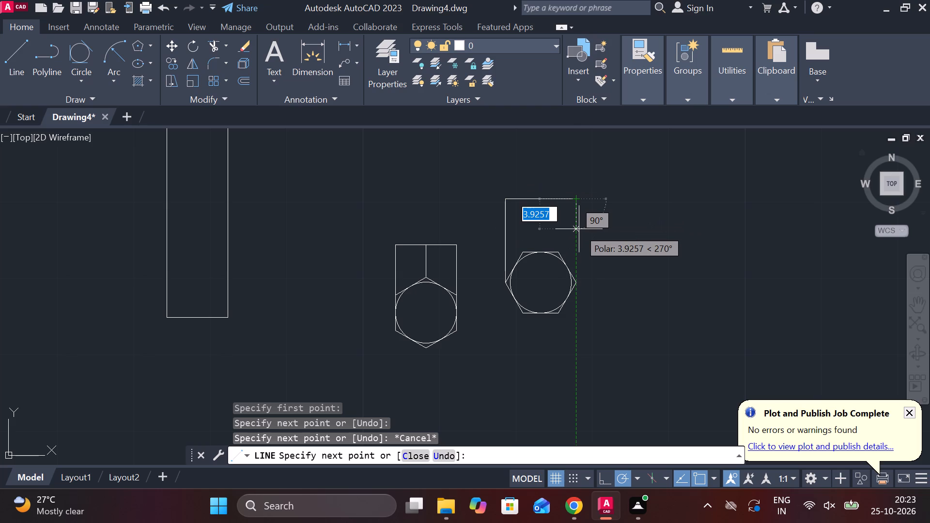
key(8)
key(Return)
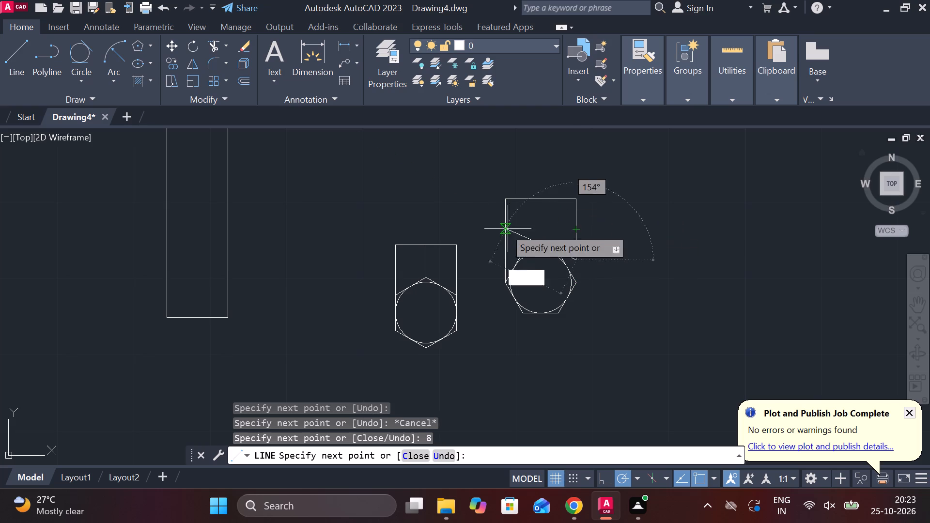
key(ctrl+z)
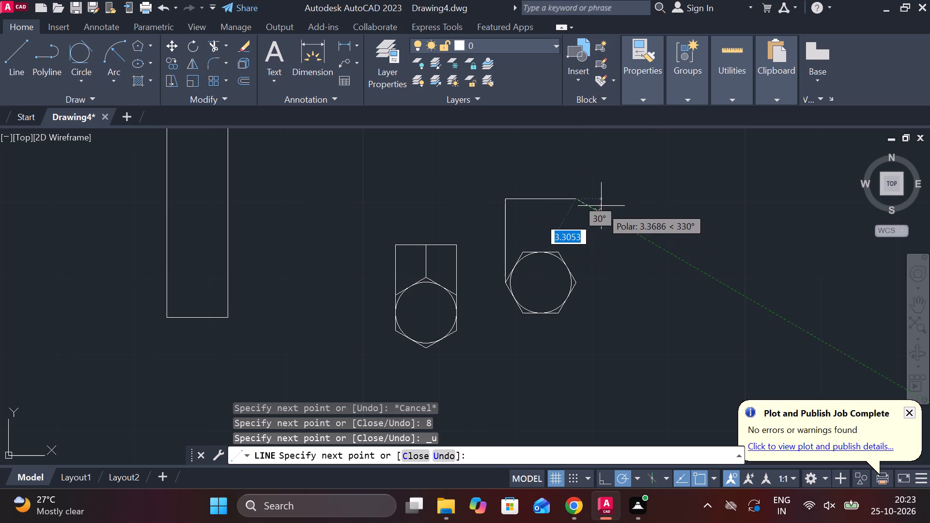
scroll(601, 206, up, 2)
middle_drag(553, 175, 551, 278)
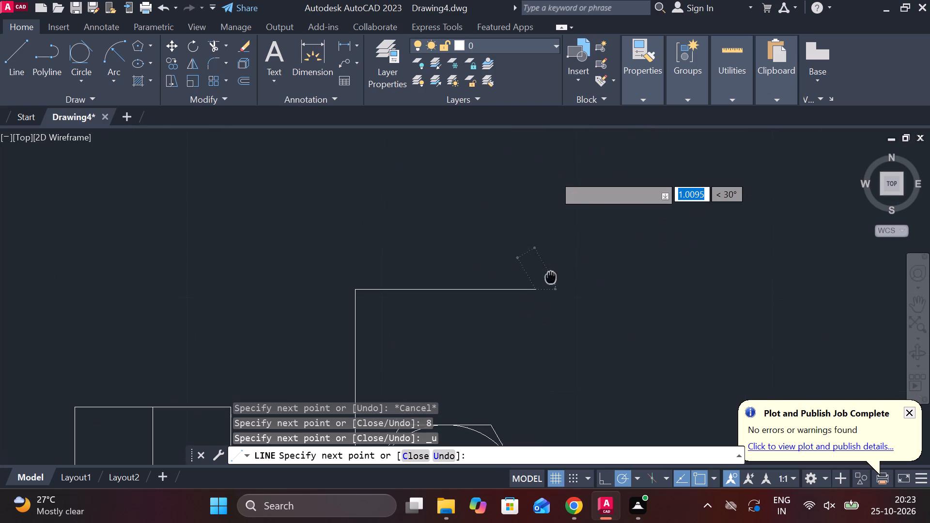
text(4)
key(space)
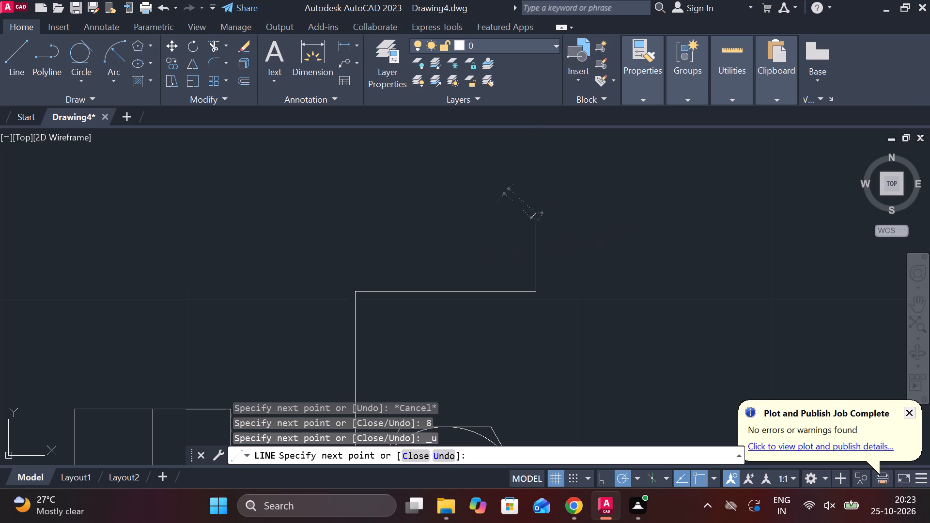
scroll(503, 219, down, 3)
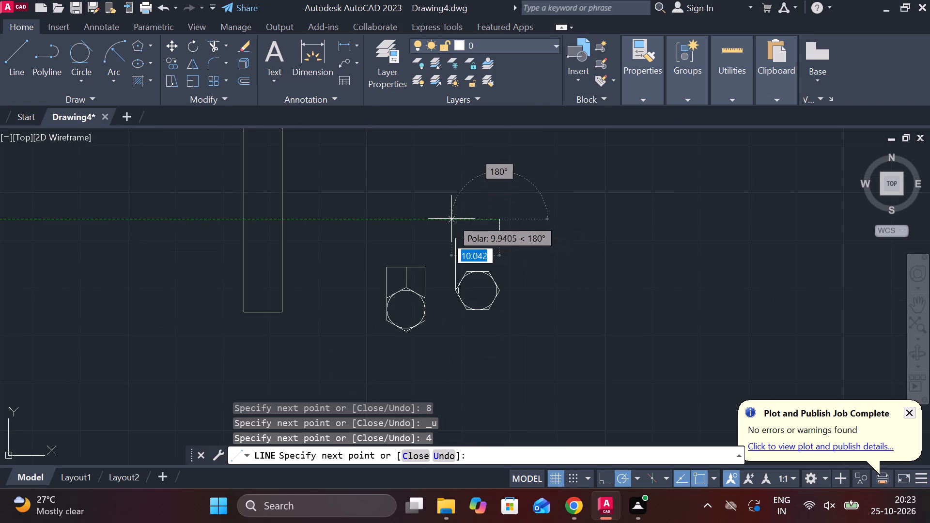
click(451, 222)
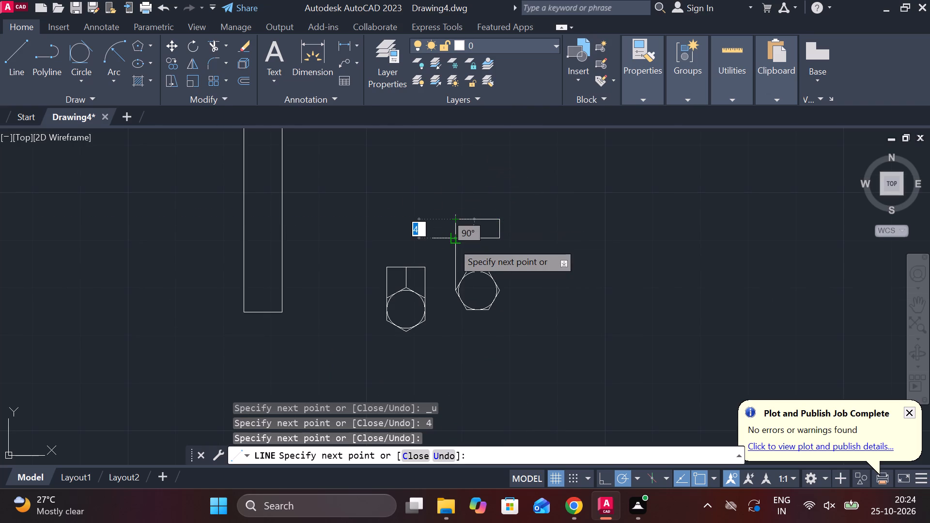
click(452, 242)
scroll(518, 226, up, 1)
key(Escape)
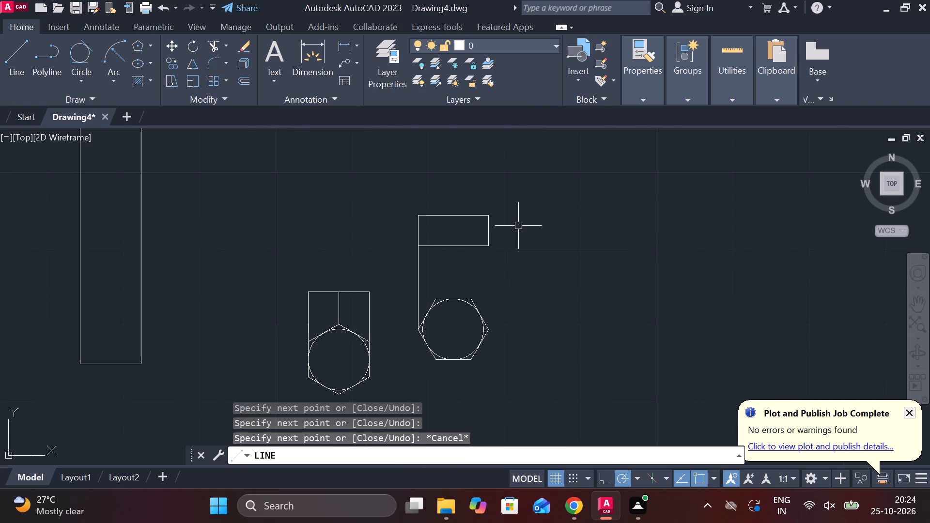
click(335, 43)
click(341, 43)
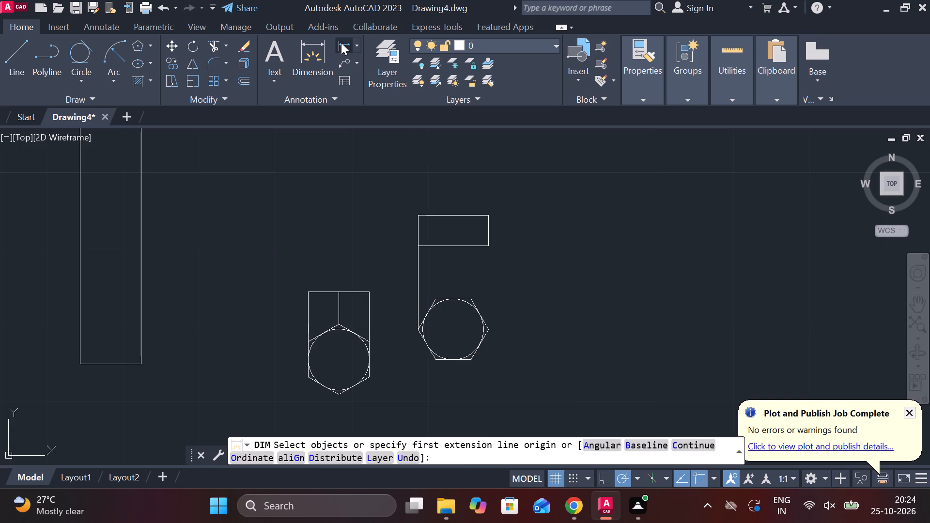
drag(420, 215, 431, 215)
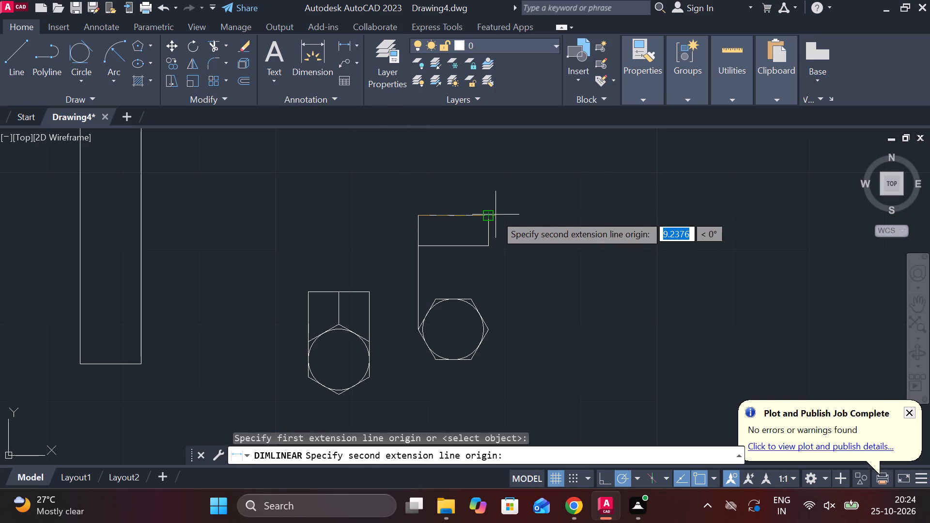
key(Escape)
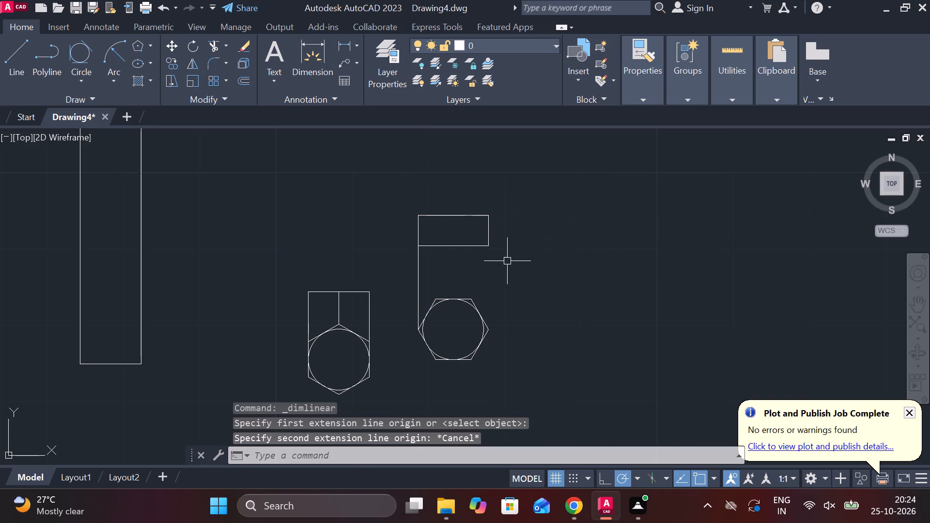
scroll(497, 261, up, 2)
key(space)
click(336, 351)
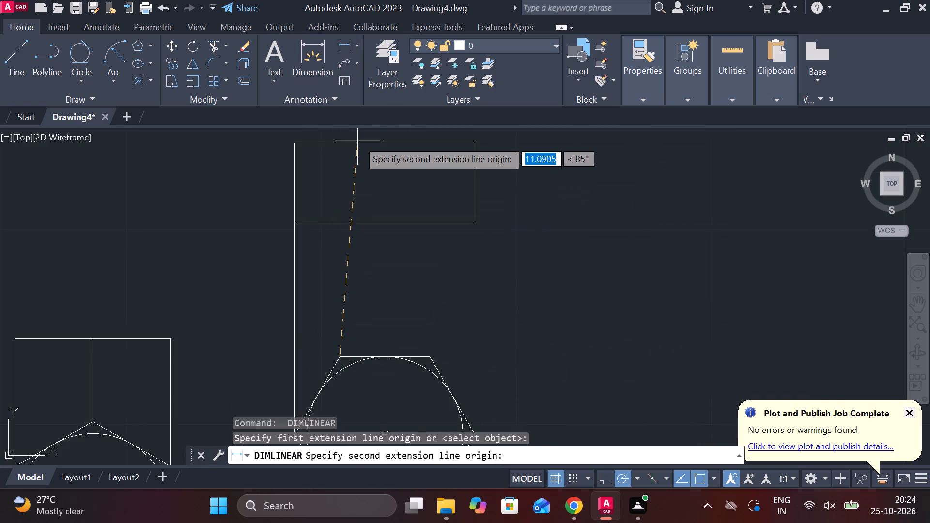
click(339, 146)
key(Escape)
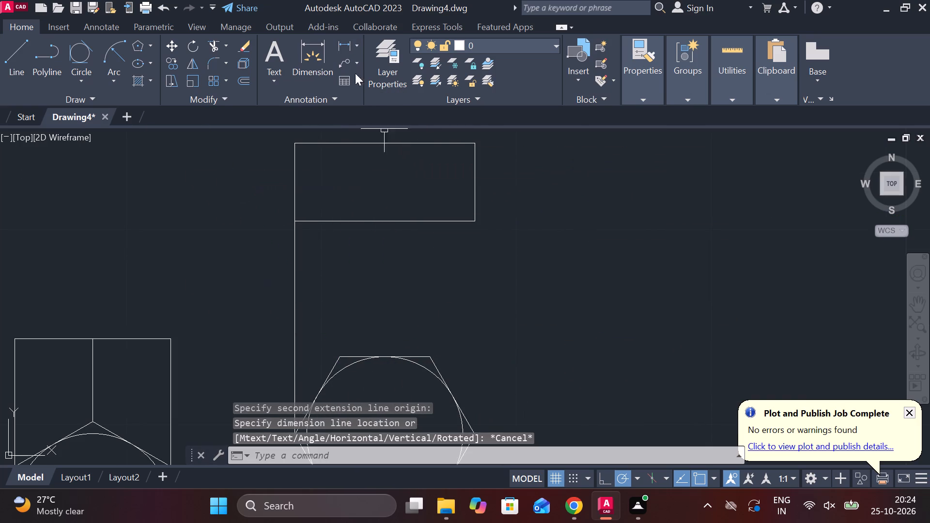
Draw vertical projection lines from the second hexagon's two top vertices up to the top edge of the rectangle above.
click(11, 54)
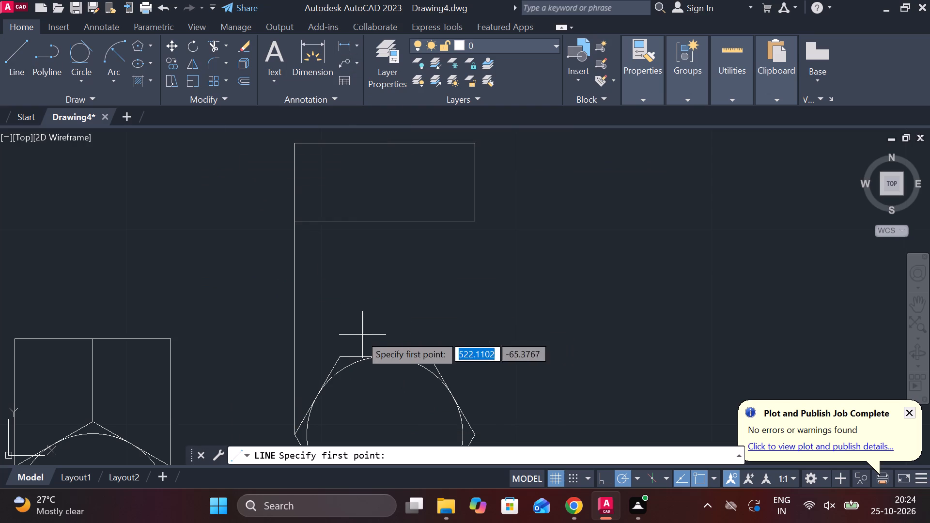
click(336, 351)
click(341, 146)
key(Escape)
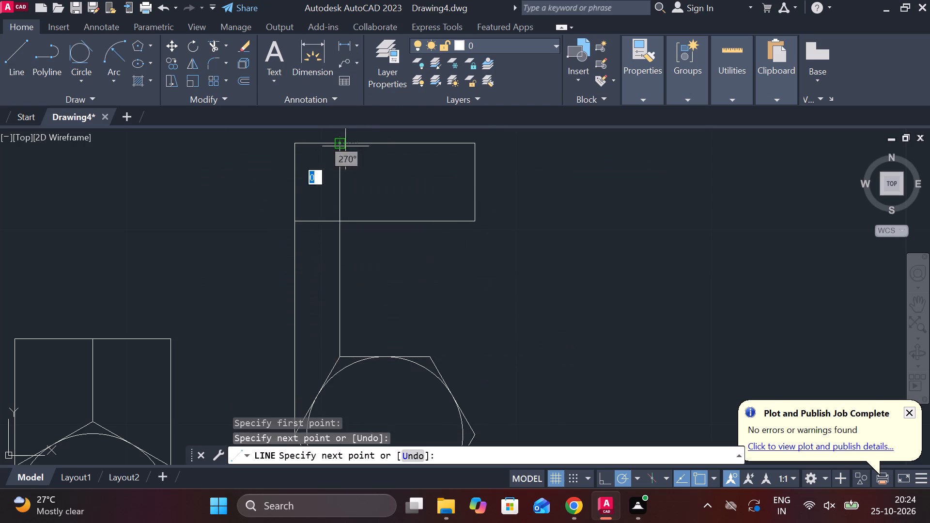
key(space)
click(434, 354)
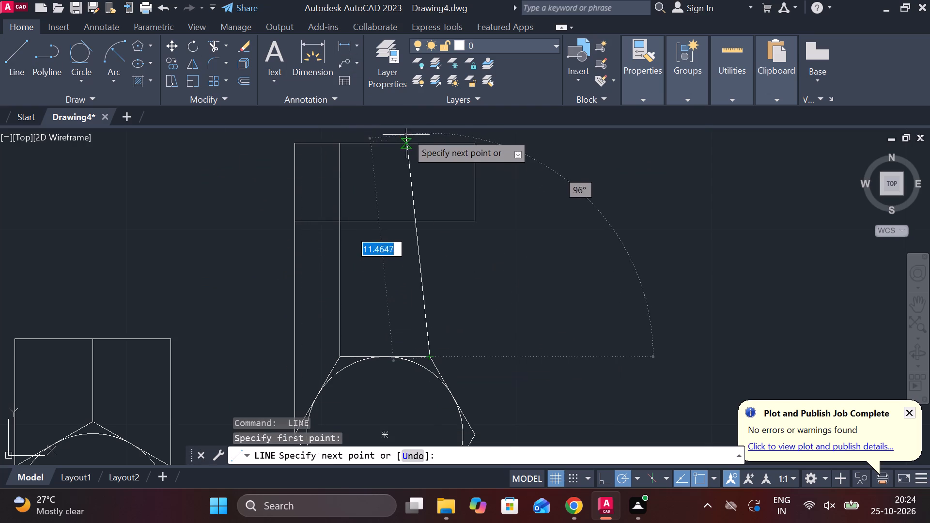
click(427, 141)
key(Escape)
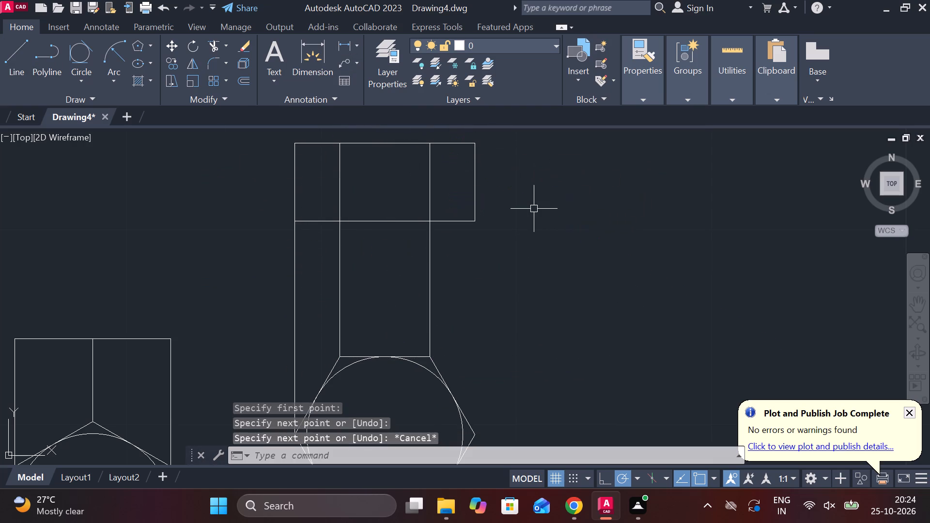
Trim away the three vertical lines between the rectangle's bottom edge and the second hexagon.
key(space)
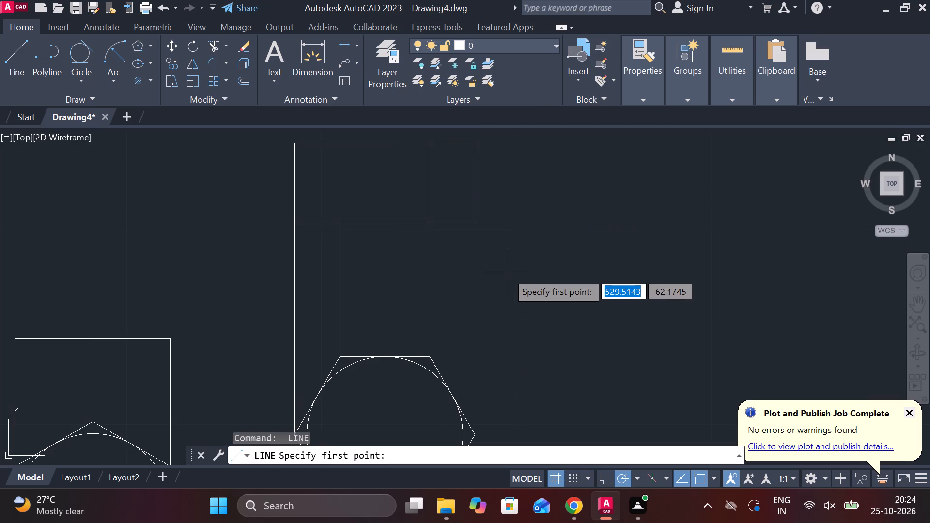
key(Escape)
key(y)
key(Escape)
text(TR)
key(space)
drag(440, 260, 270, 258)
key(Escape)
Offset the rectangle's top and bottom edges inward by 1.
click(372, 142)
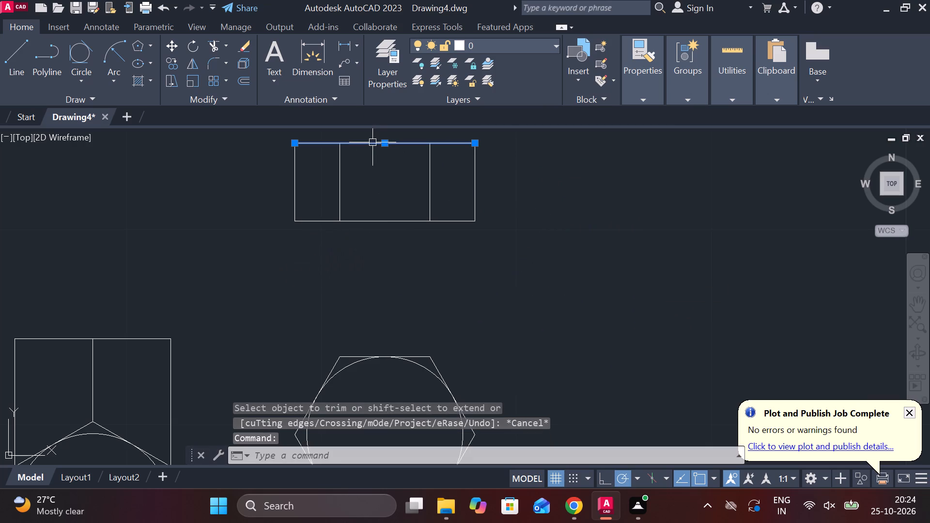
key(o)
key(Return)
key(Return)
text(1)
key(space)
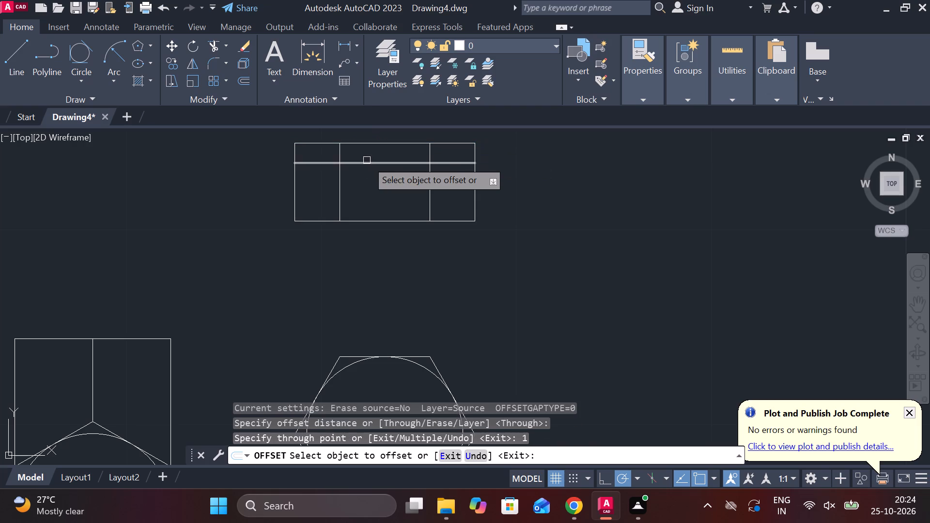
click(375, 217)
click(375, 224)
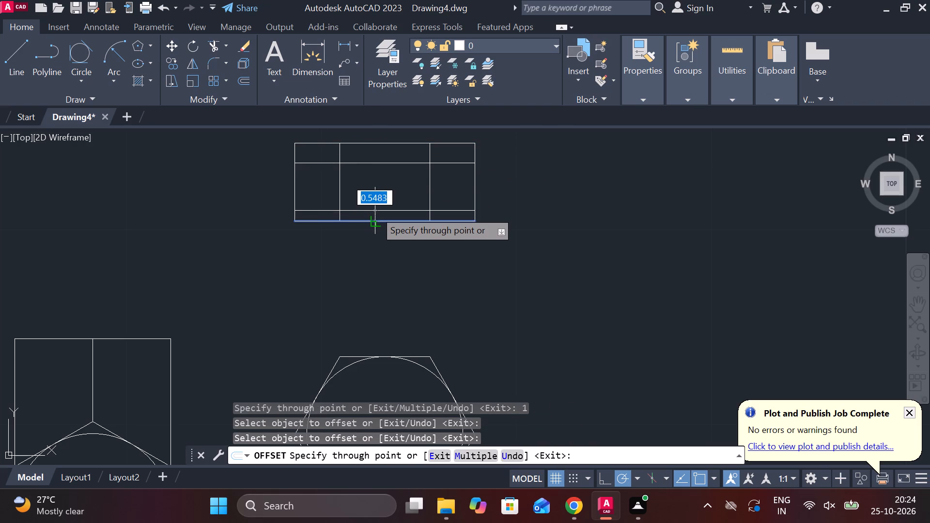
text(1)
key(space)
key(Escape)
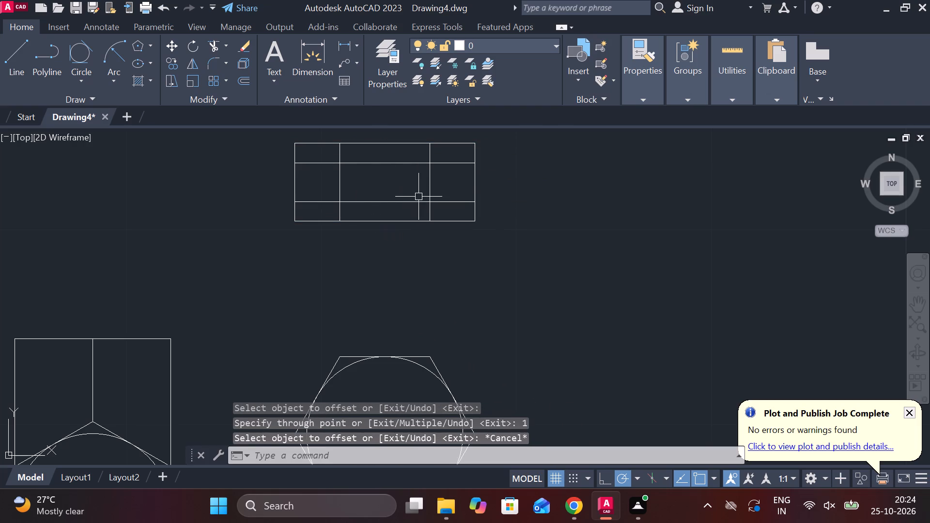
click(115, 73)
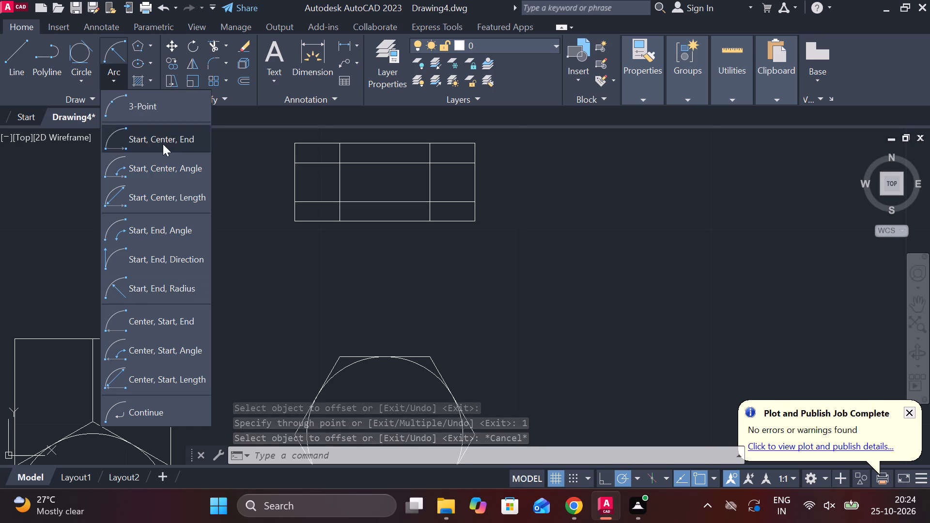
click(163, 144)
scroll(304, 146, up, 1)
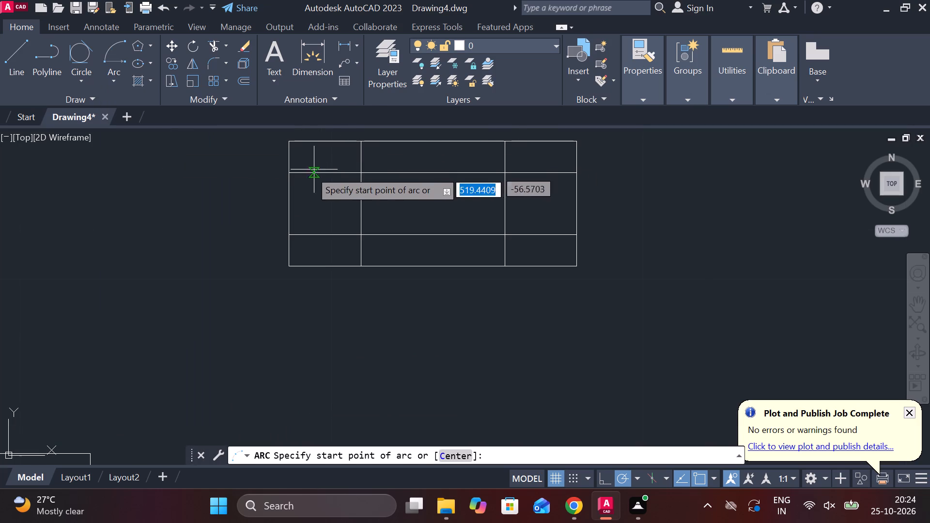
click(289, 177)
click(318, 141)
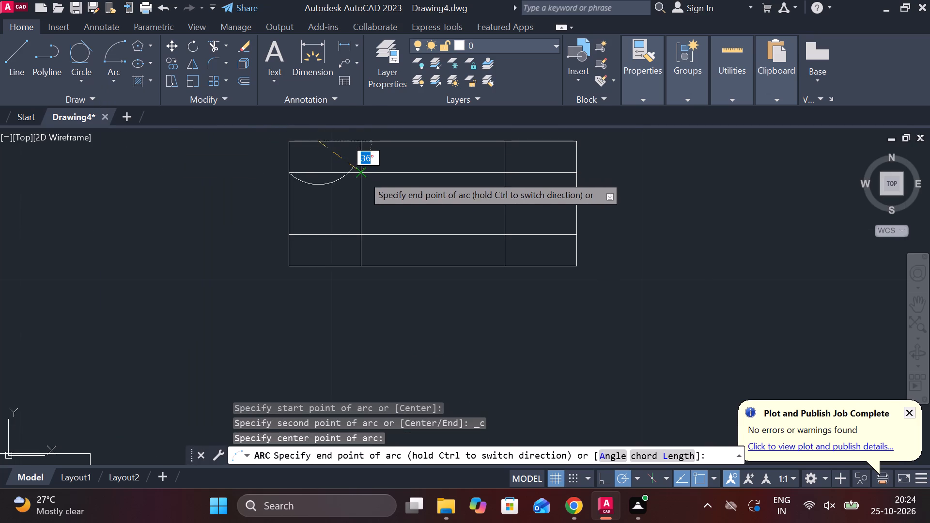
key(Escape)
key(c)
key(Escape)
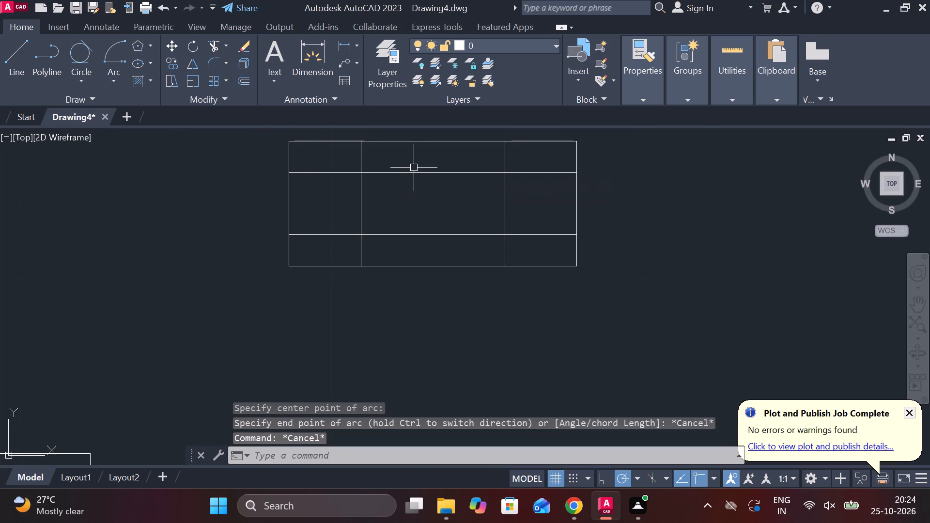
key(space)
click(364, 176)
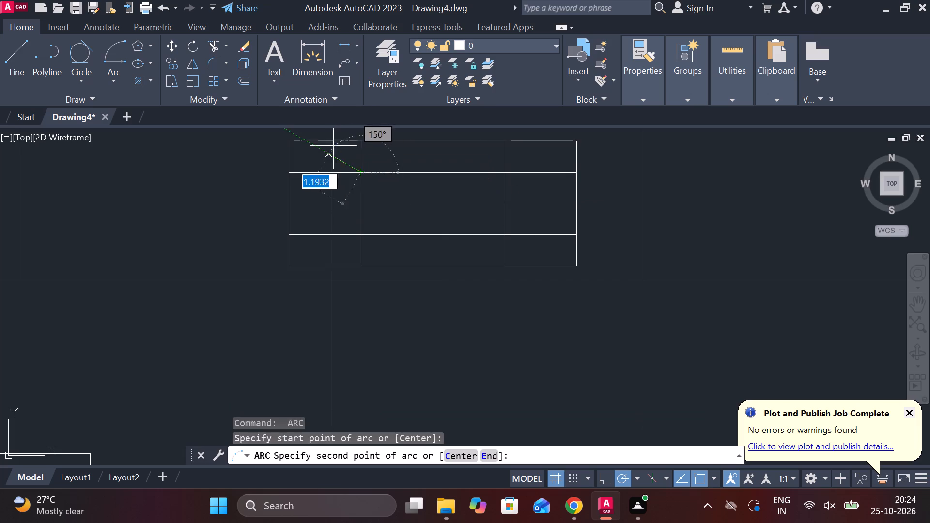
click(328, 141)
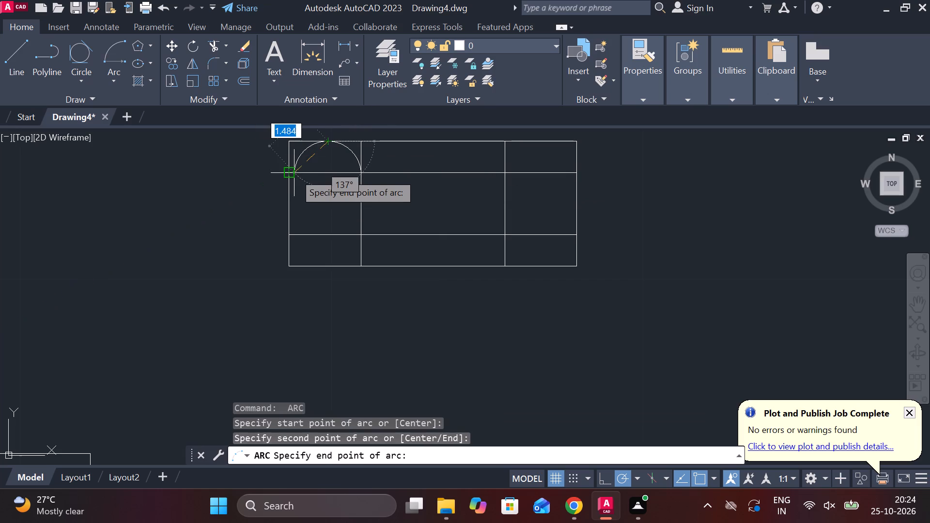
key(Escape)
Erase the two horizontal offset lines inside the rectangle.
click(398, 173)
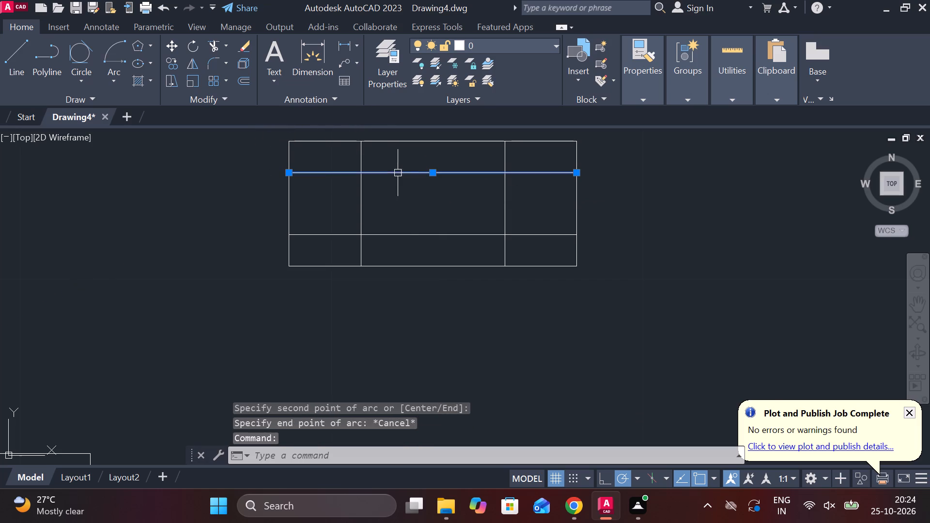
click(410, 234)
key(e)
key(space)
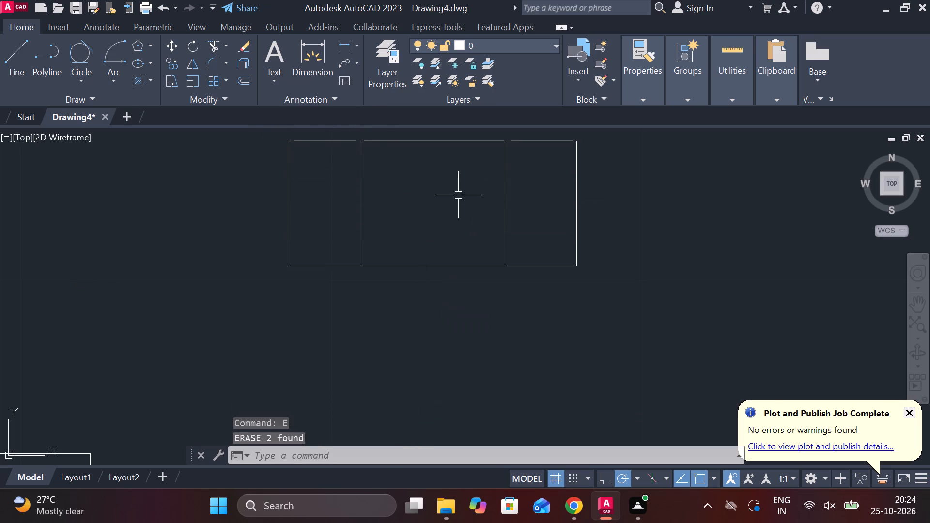
Offset the rectangle's top and bottom edges inward by 0.5.
click(427, 145)
key(o)
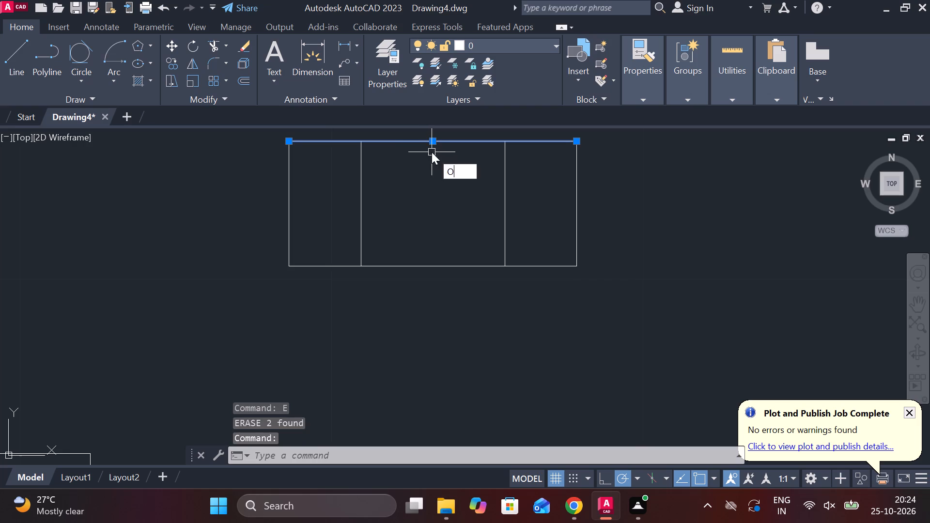
key(Return)
key(Return)
key(period)
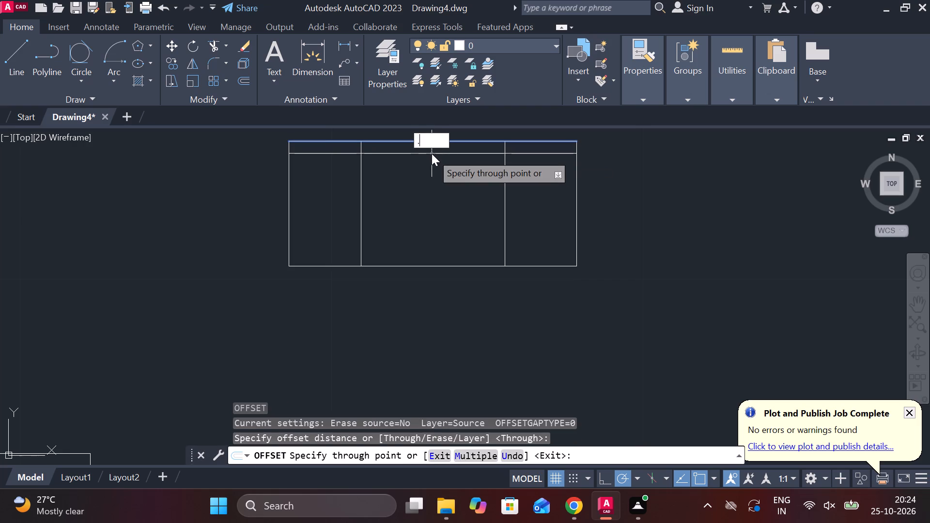
key(5)
key(Return)
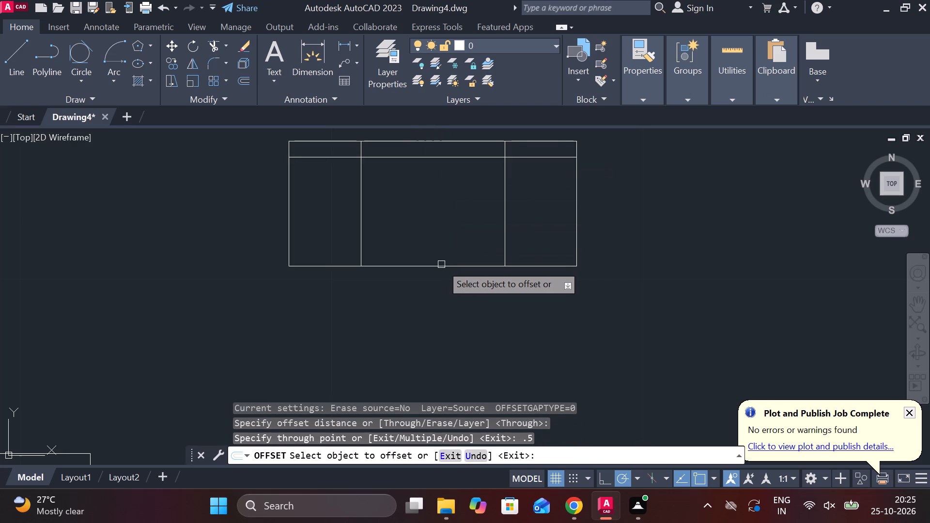
click(441, 266)
key(period)
key(5)
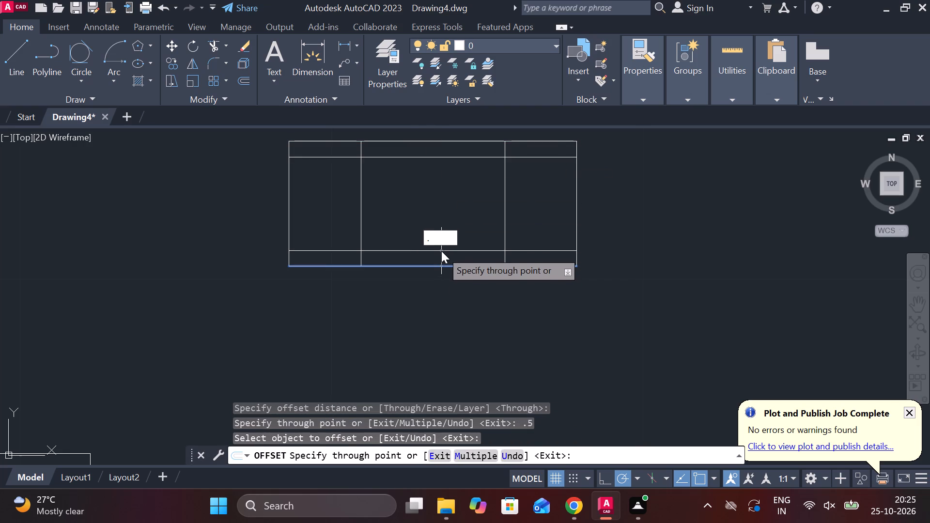
key(Return)
key(Escape)
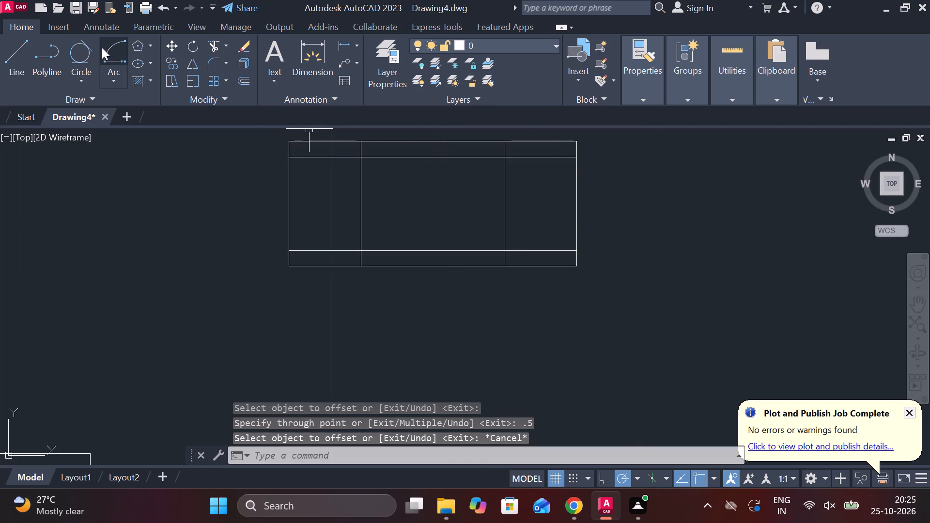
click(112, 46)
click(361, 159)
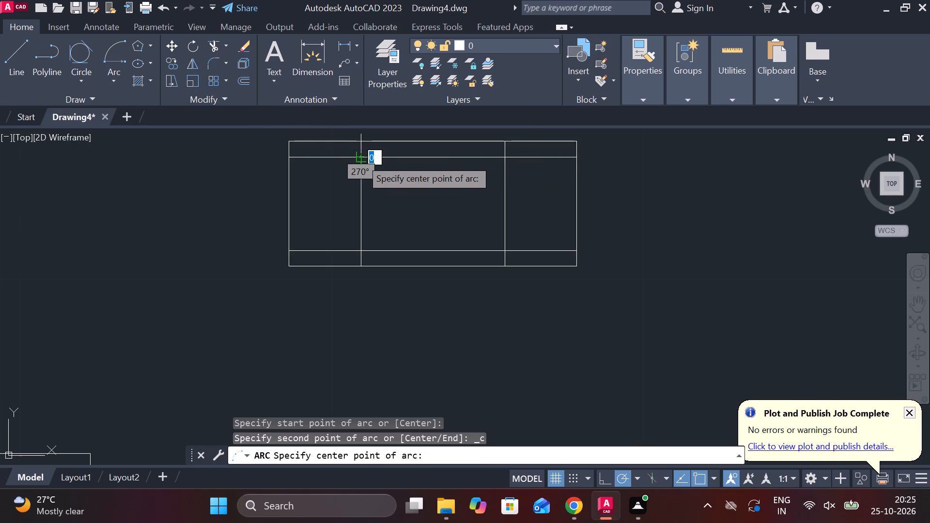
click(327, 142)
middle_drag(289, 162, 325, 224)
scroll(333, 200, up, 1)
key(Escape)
Draw three-point arcs across the three upper bays of the hexagon side view, each peaking at the top edge's midpoint of that bay.
key(space)
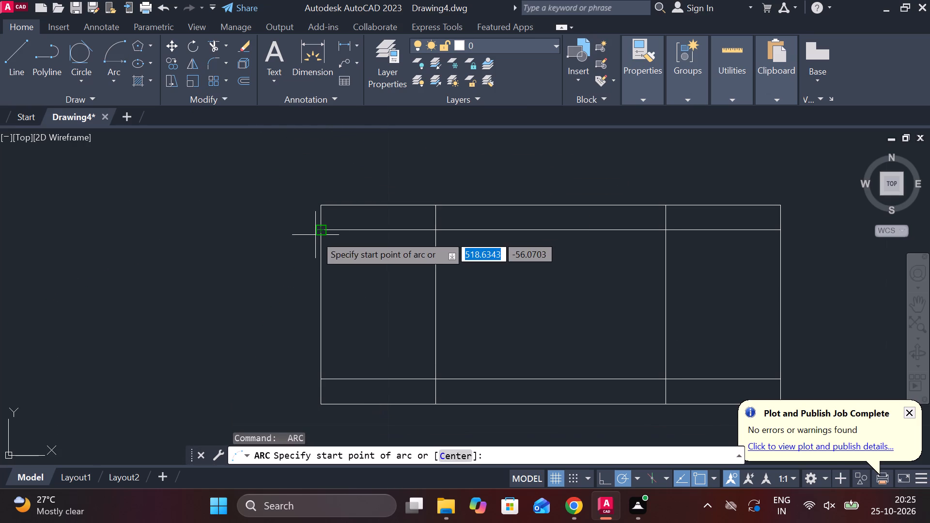
click(315, 235)
click(374, 204)
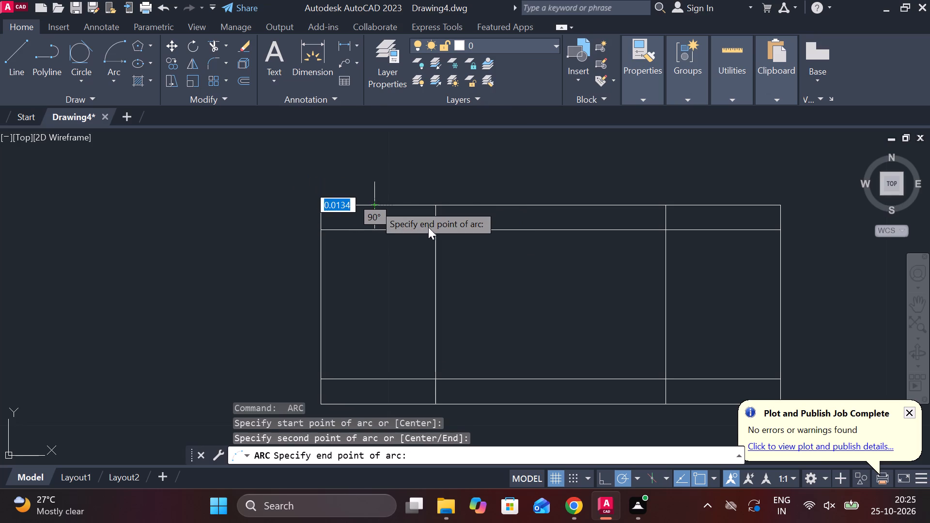
click(433, 225)
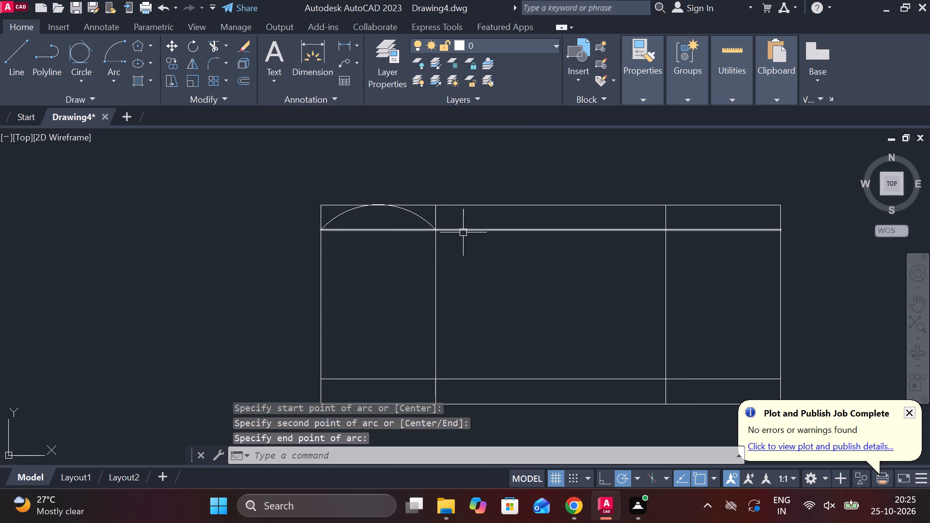
key(space)
click(438, 231)
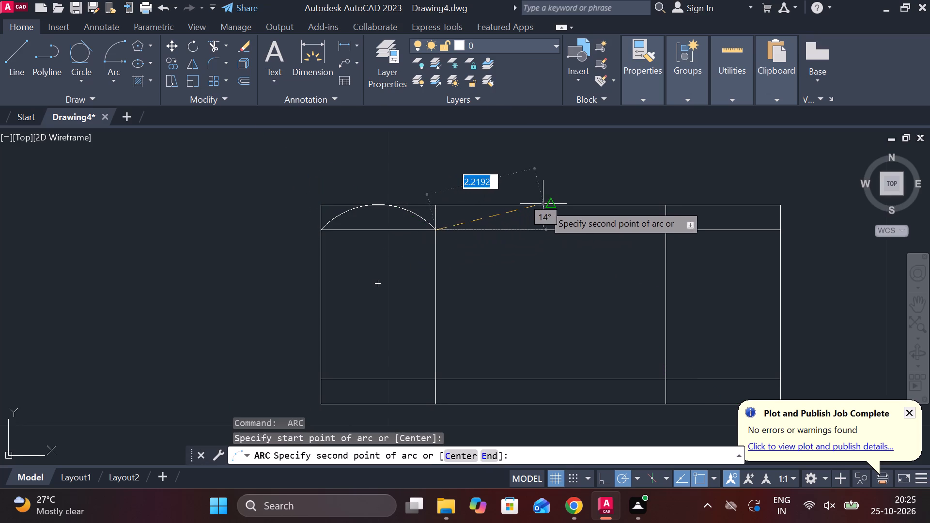
click(547, 204)
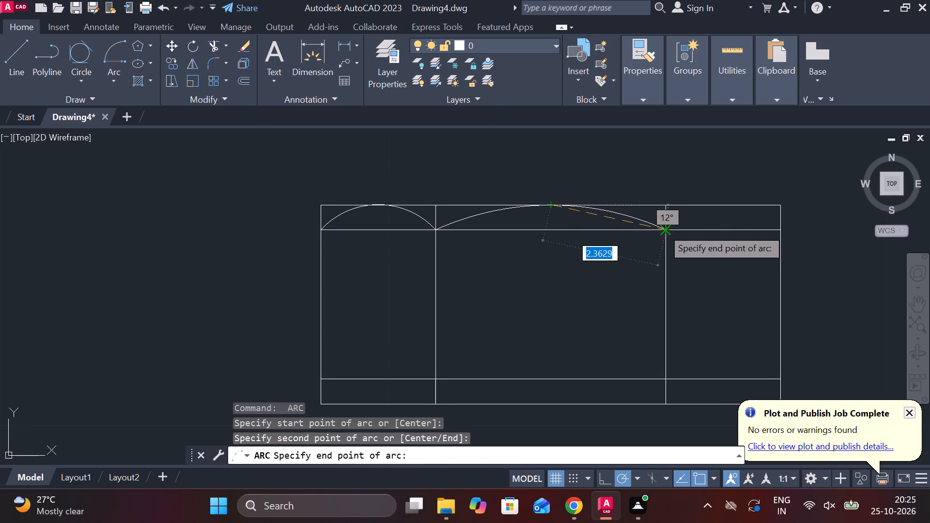
click(669, 230)
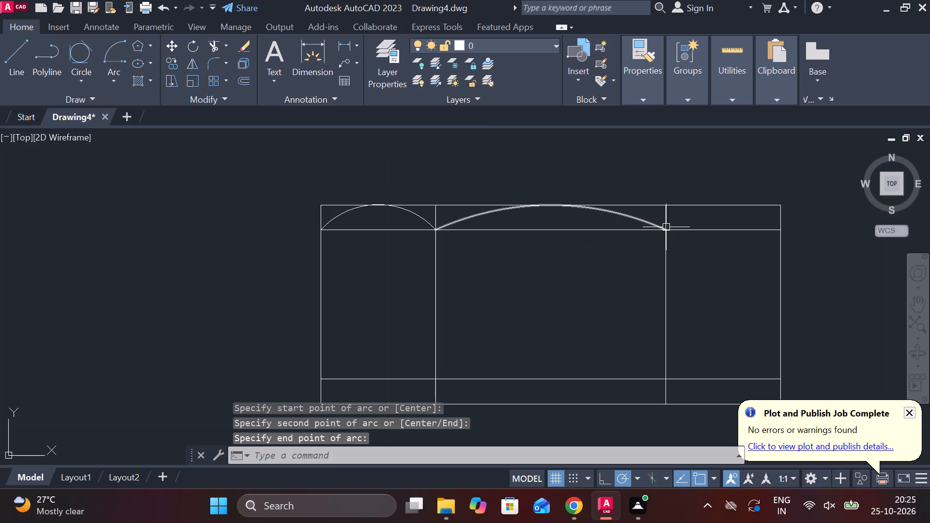
key(space)
click(666, 230)
click(722, 208)
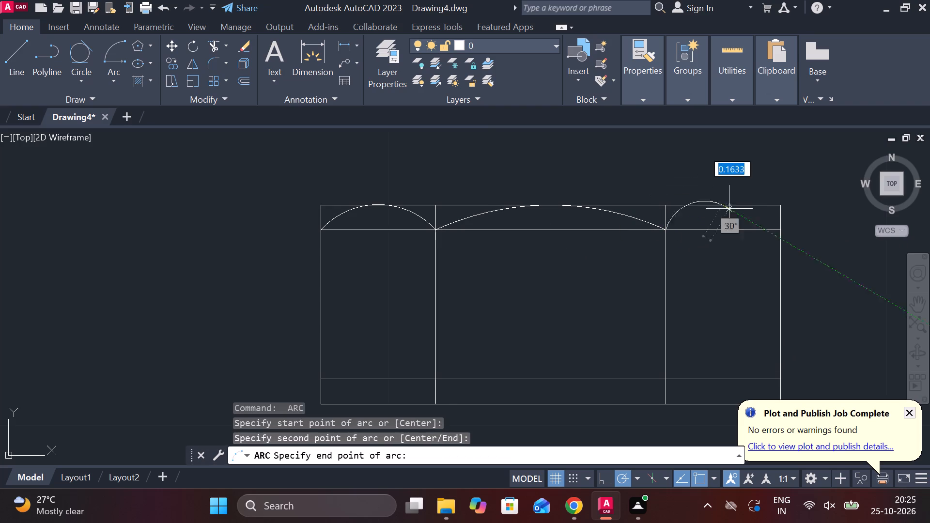
click(776, 228)
key(Escape)
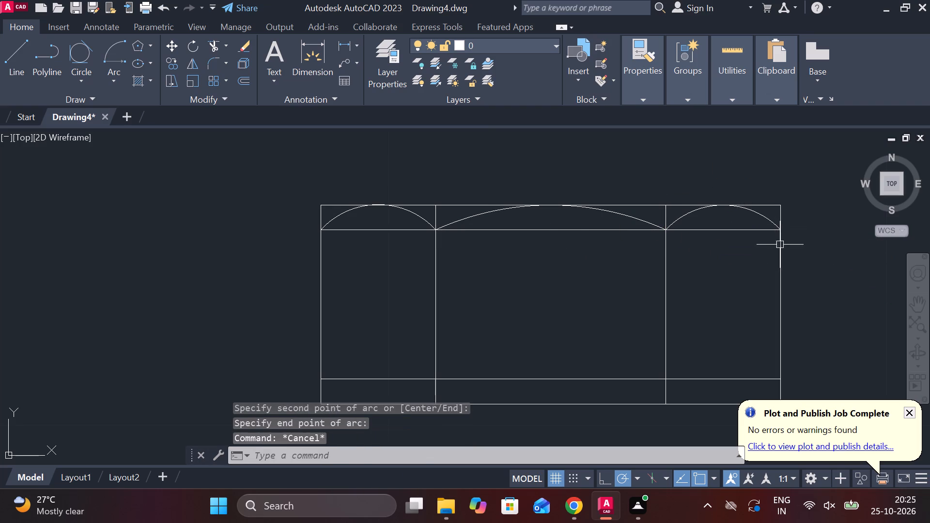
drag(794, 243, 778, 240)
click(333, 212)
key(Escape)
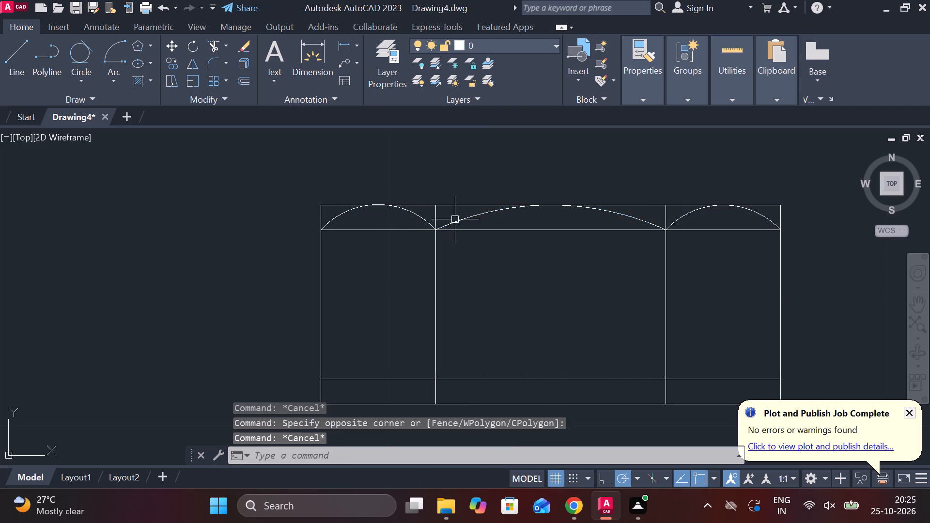
Mirror the three top arcs about the rectangle's horizontal mid-line, keeping the source arcs.
click(421, 218)
click(468, 218)
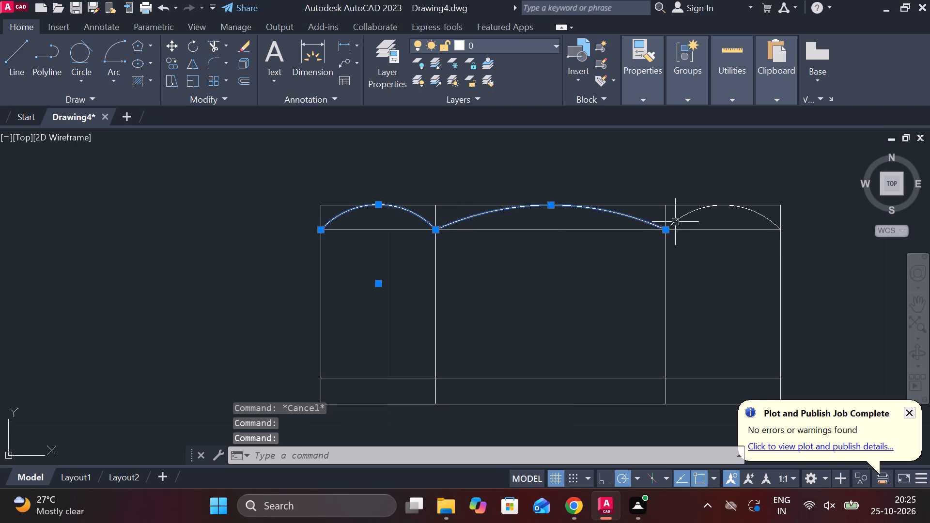
click(682, 218)
middle_drag(651, 241, 586, 217)
text(MI)
key(Return)
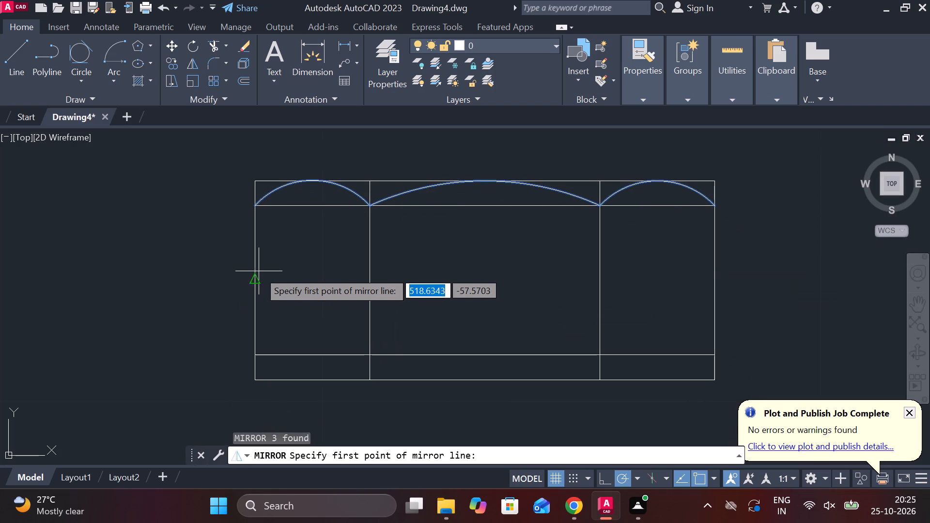
click(257, 277)
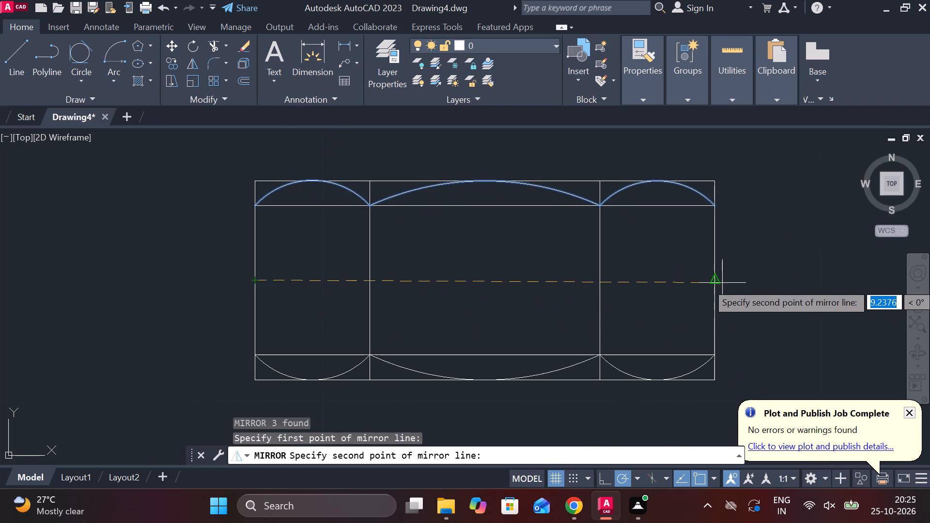
click(716, 277)
drag(745, 331, 716, 277)
middle_drag(716, 277, 714, 278)
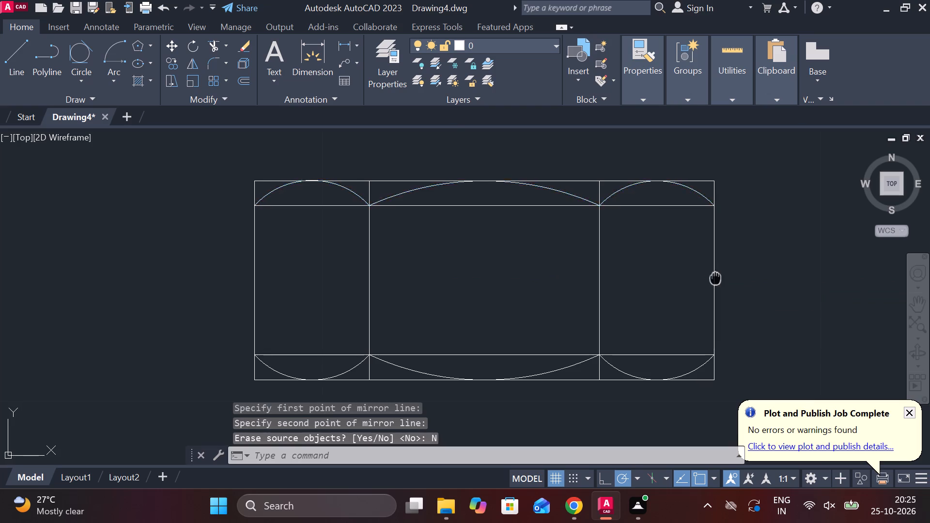
middle_drag(714, 278, 700, 250)
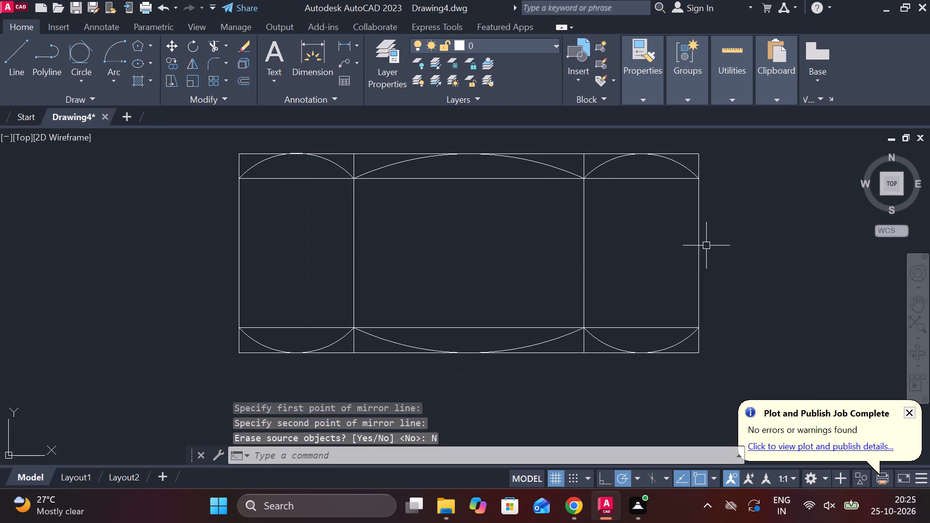
key(Escape)
Trim away the side view's lower offset line, the vertical stubs beyond the lower arcs and the lower-left corner.
text(TR)
key(space)
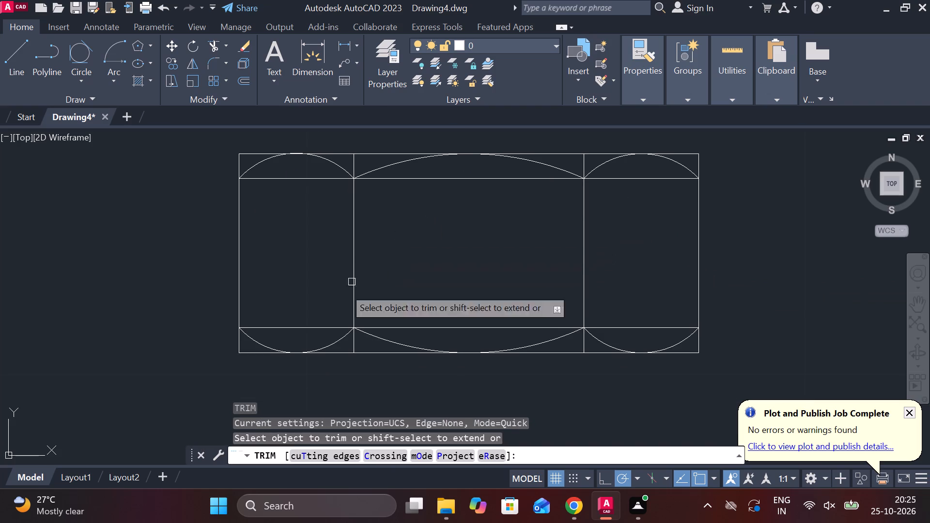
click(248, 351)
click(237, 351)
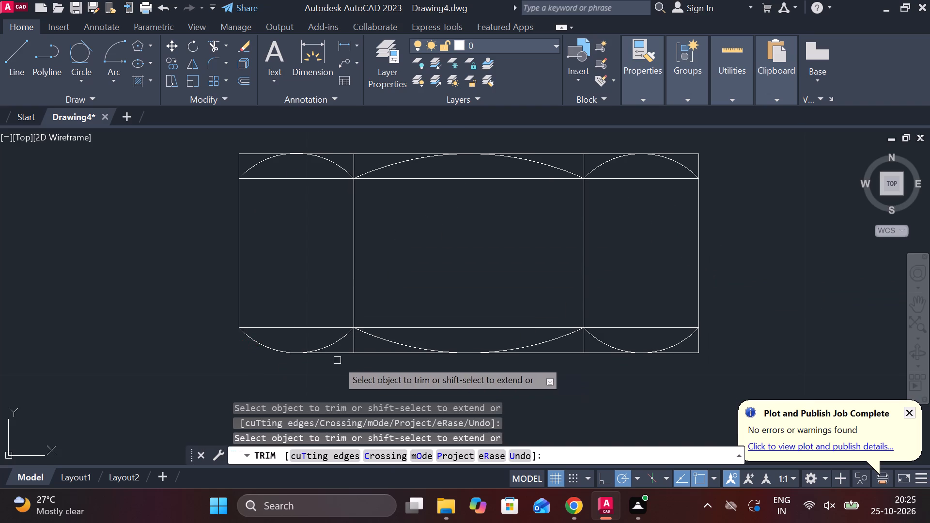
click(352, 337)
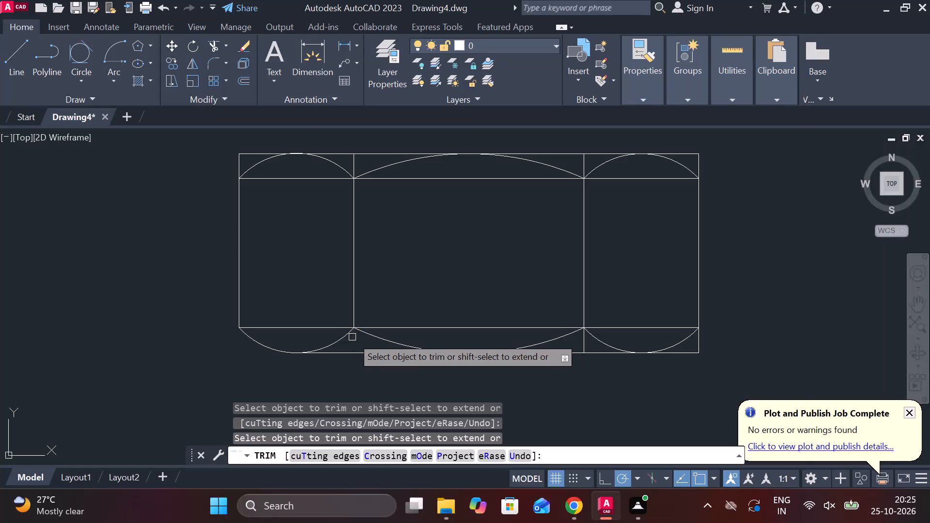
click(331, 330)
click(412, 324)
click(465, 334)
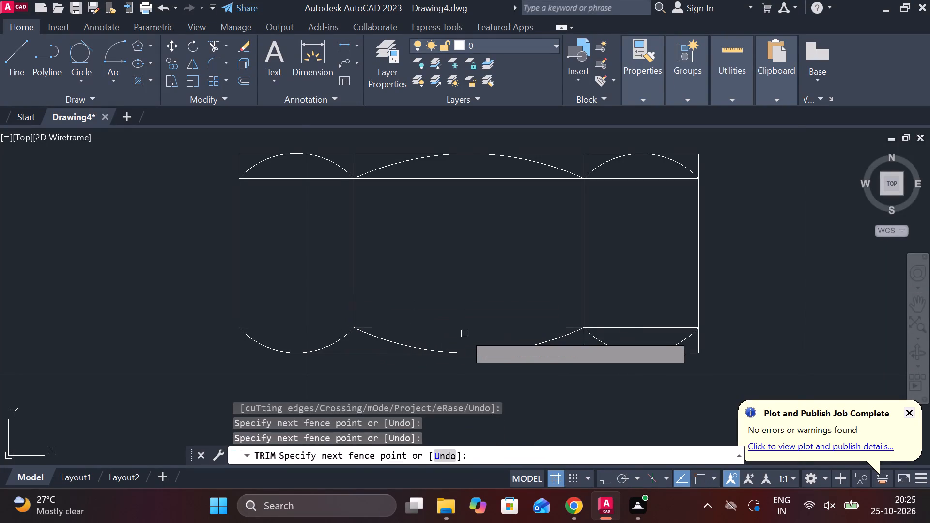
click(633, 329)
click(587, 343)
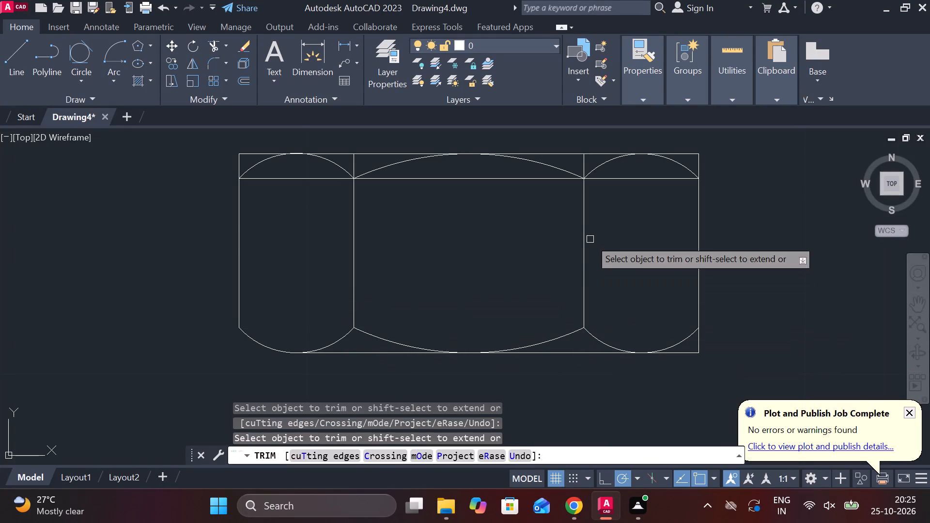
Trim away the upper offset line, the vertical stubs beyond the upper arcs and the remaining outer corners of the side view.
click(583, 164)
click(629, 181)
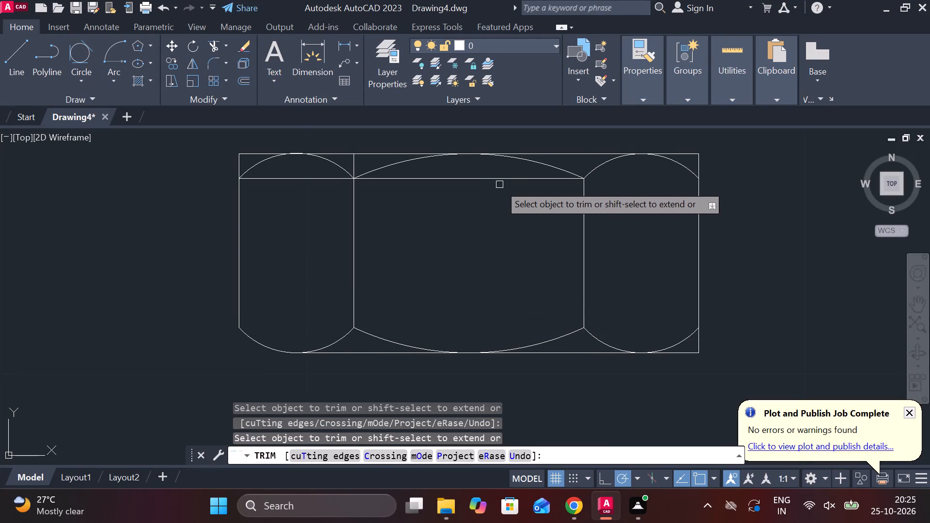
click(489, 181)
click(293, 176)
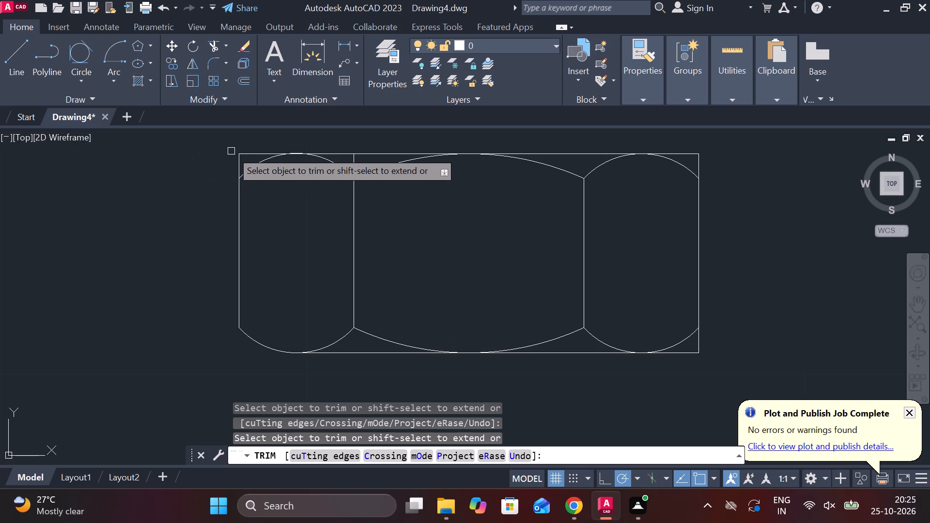
click(242, 150)
click(243, 152)
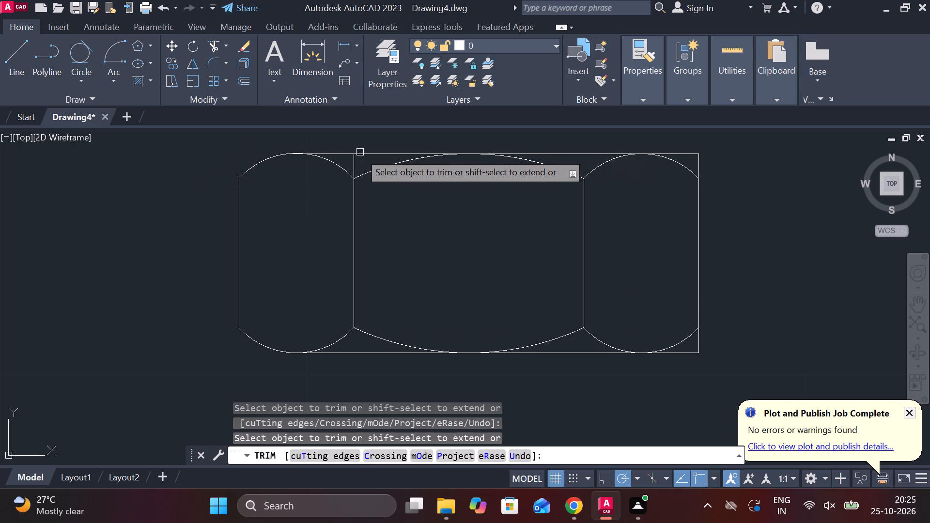
click(353, 161)
click(701, 163)
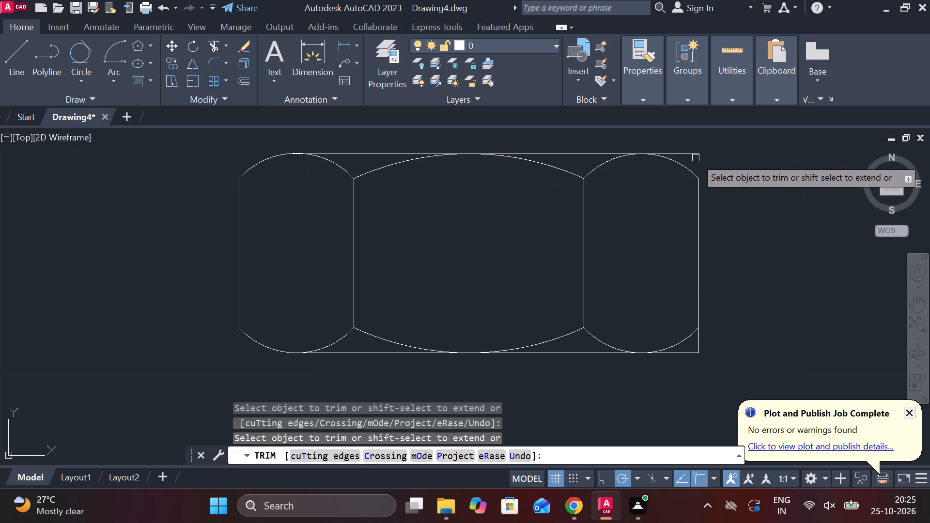
click(696, 158)
click(689, 154)
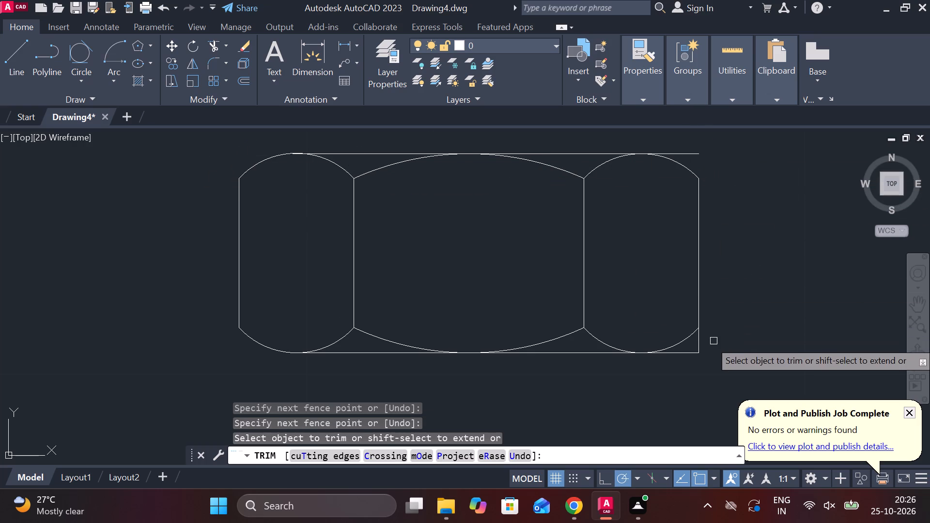
drag(713, 341, 680, 359)
click(687, 154)
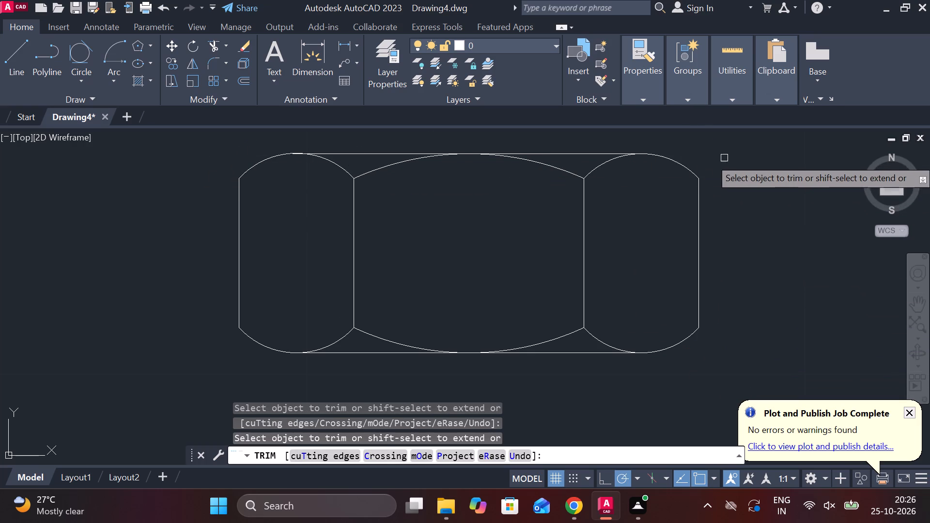
scroll(761, 166, down, 2)
key(Escape)
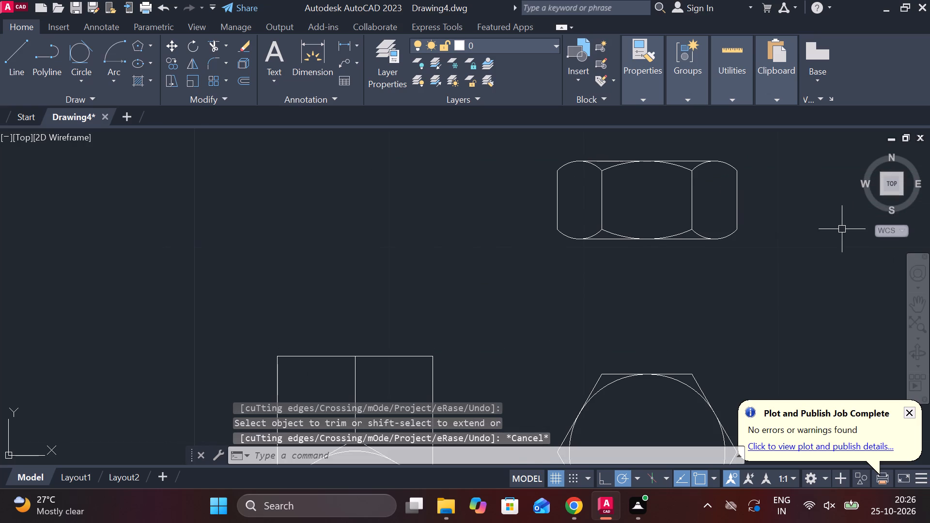
Rotate the whole trimmed hexagon side view by 270° about a point to its right, standing it upright.
scroll(842, 229, down, 1)
drag(629, 161, 683, 184)
click(832, 260)
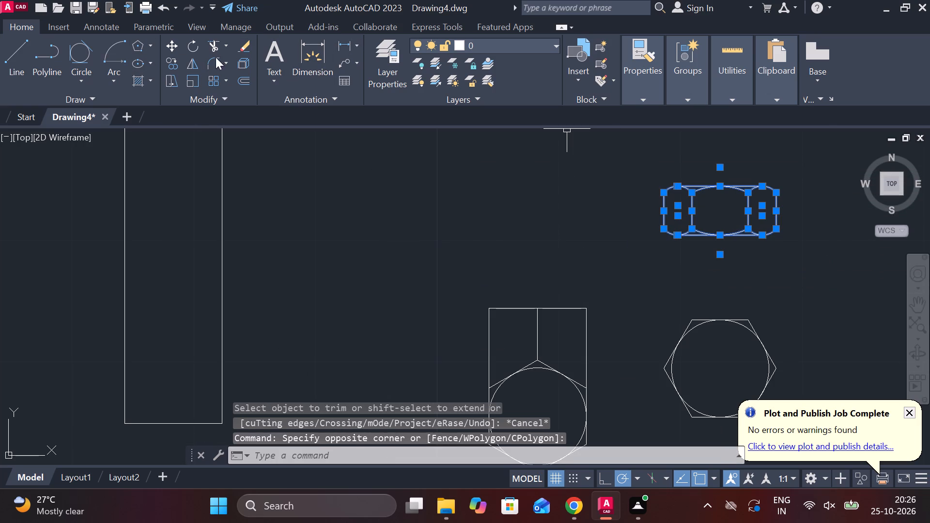
click(196, 49)
click(846, 223)
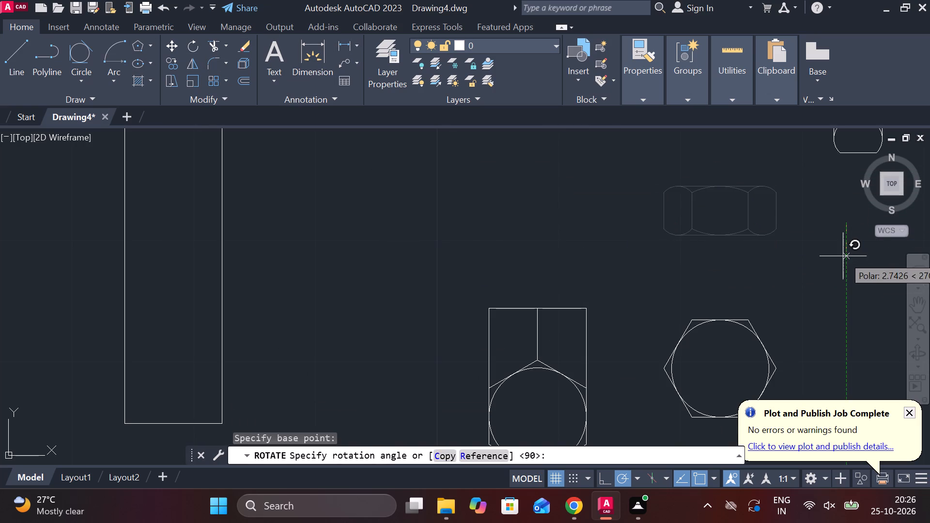
click(845, 256)
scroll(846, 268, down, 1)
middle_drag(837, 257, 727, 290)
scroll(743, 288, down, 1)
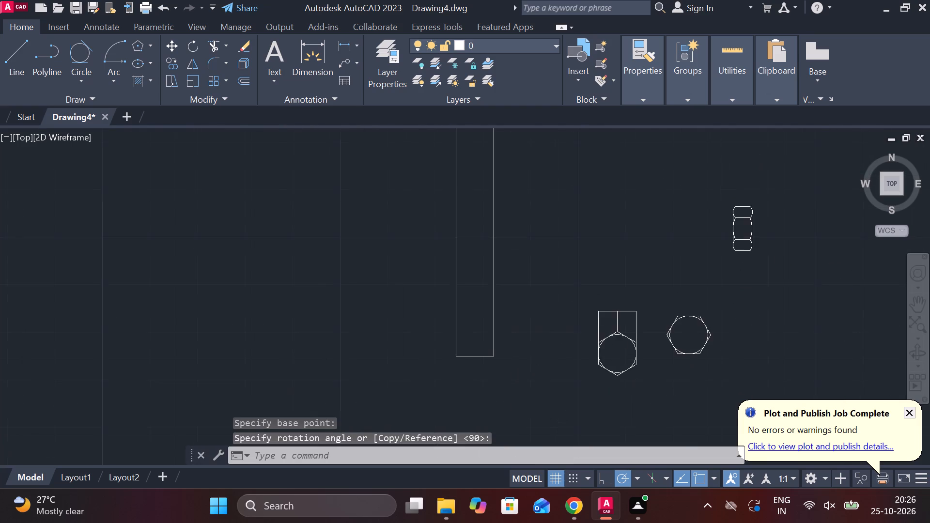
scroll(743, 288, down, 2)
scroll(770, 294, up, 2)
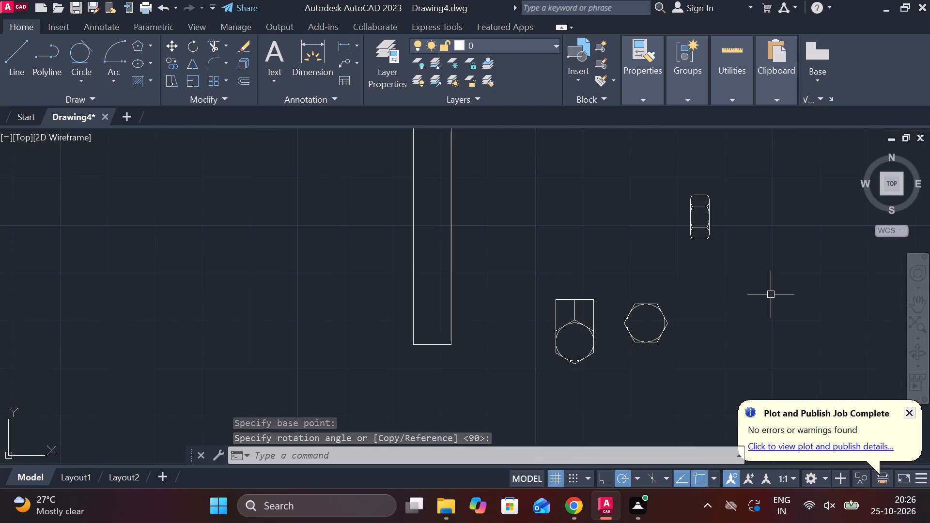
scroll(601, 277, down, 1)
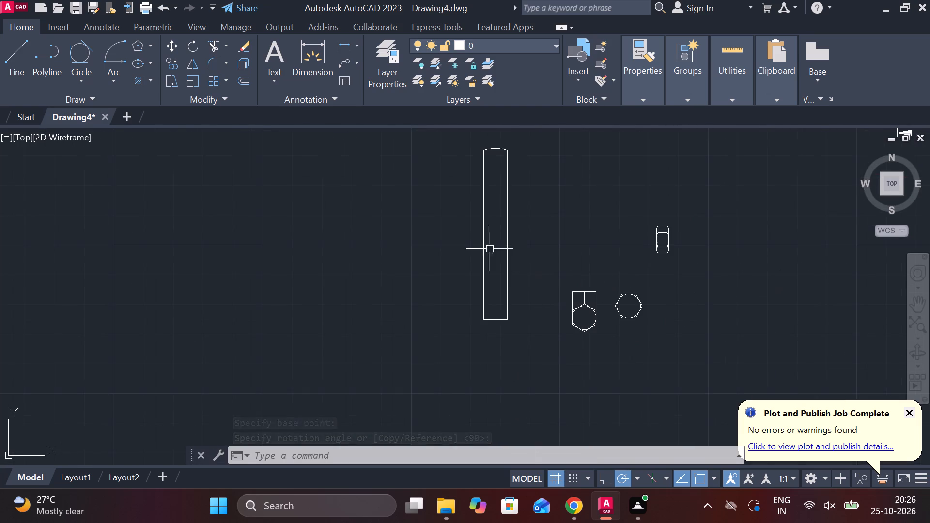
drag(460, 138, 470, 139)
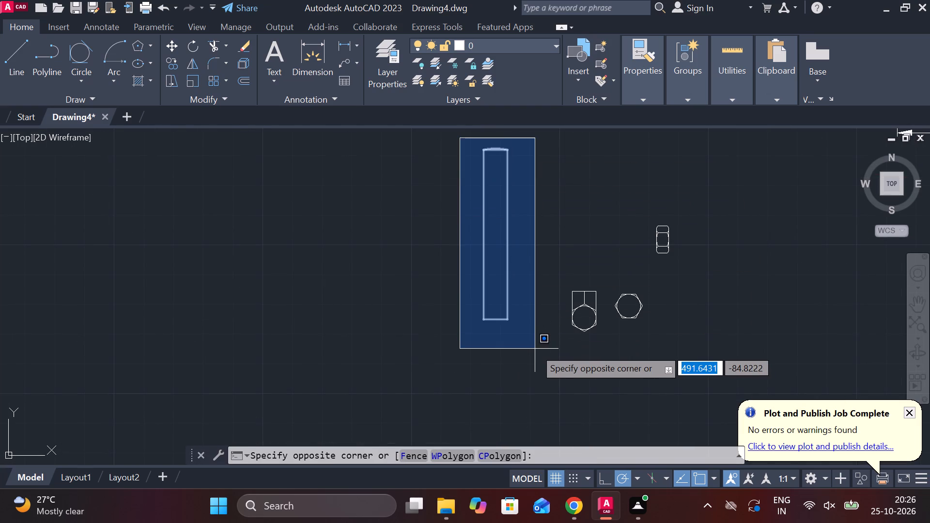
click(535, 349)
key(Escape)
Add a centerline between the two long vertical edges of the 8 by 57 part.
text(CEN)
click(598, 286)
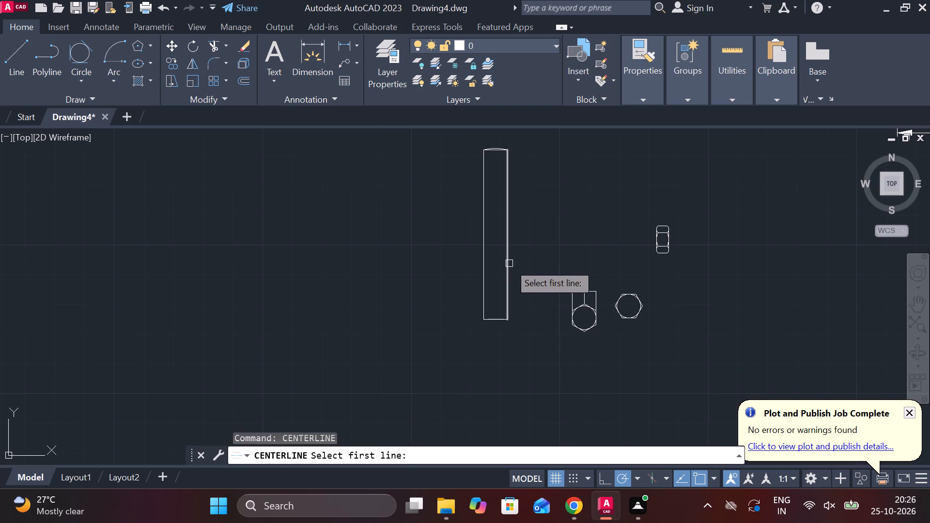
click(509, 263)
click(480, 251)
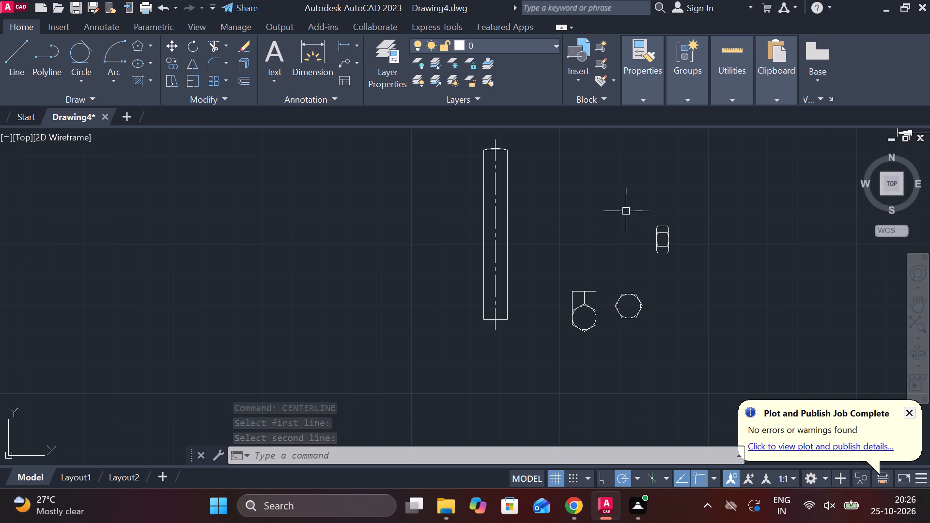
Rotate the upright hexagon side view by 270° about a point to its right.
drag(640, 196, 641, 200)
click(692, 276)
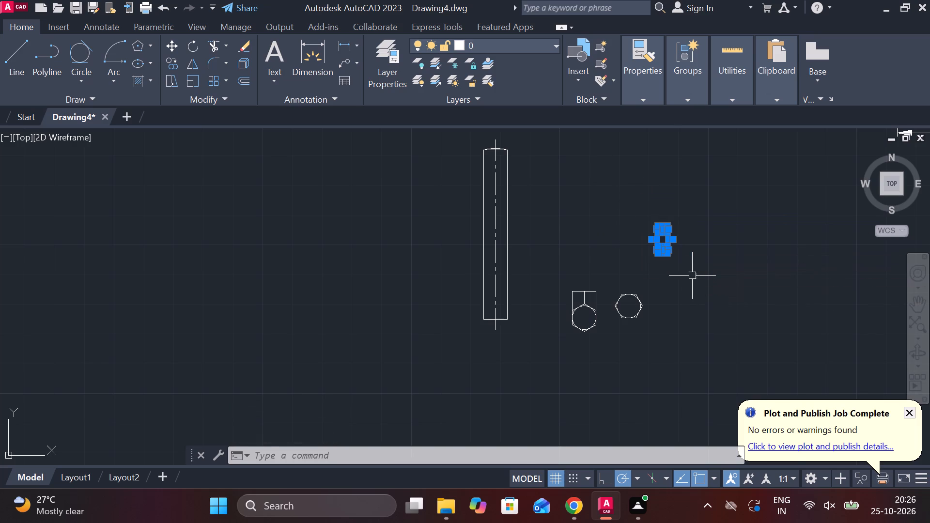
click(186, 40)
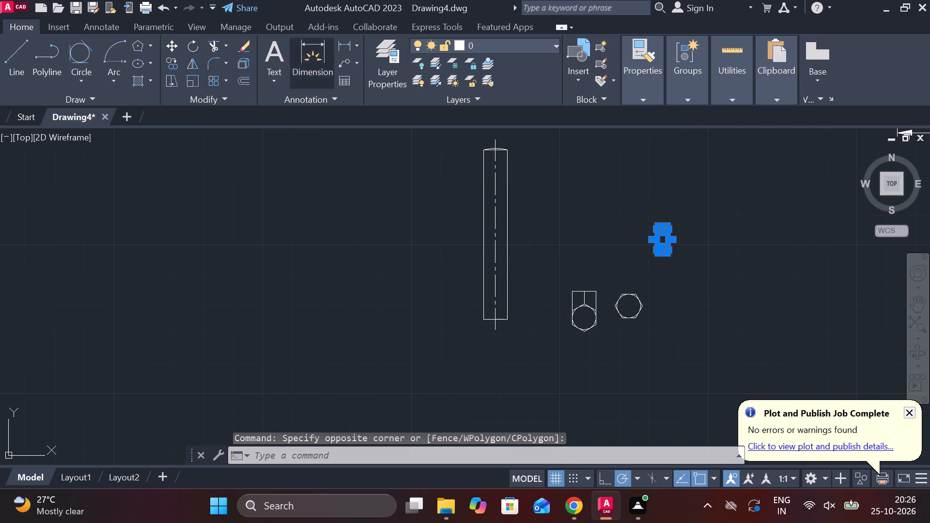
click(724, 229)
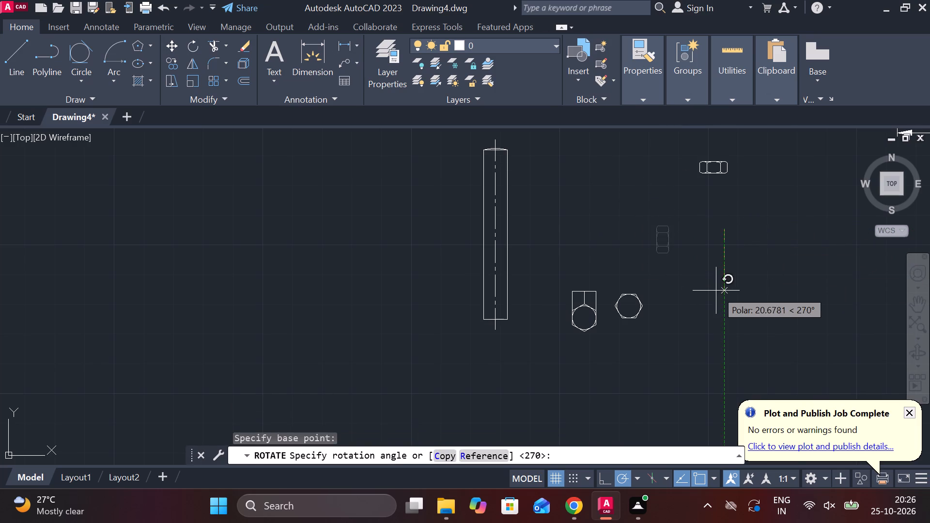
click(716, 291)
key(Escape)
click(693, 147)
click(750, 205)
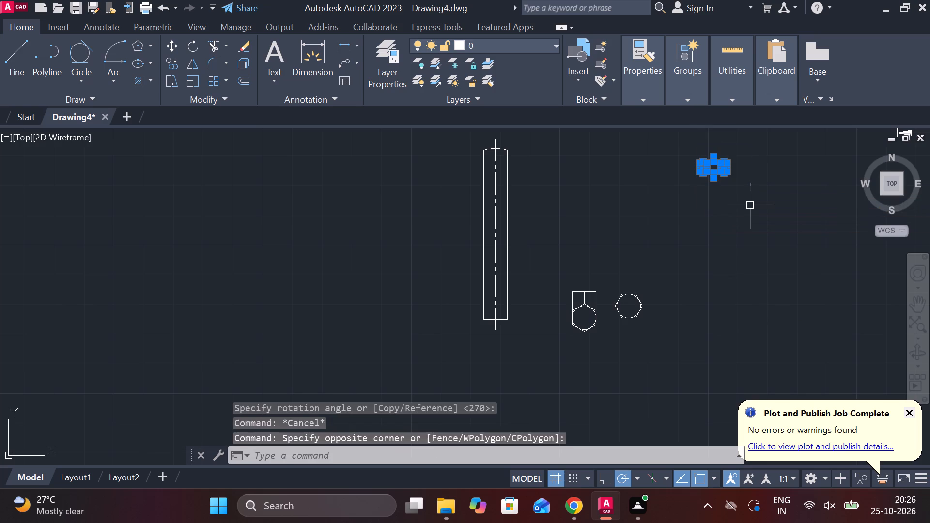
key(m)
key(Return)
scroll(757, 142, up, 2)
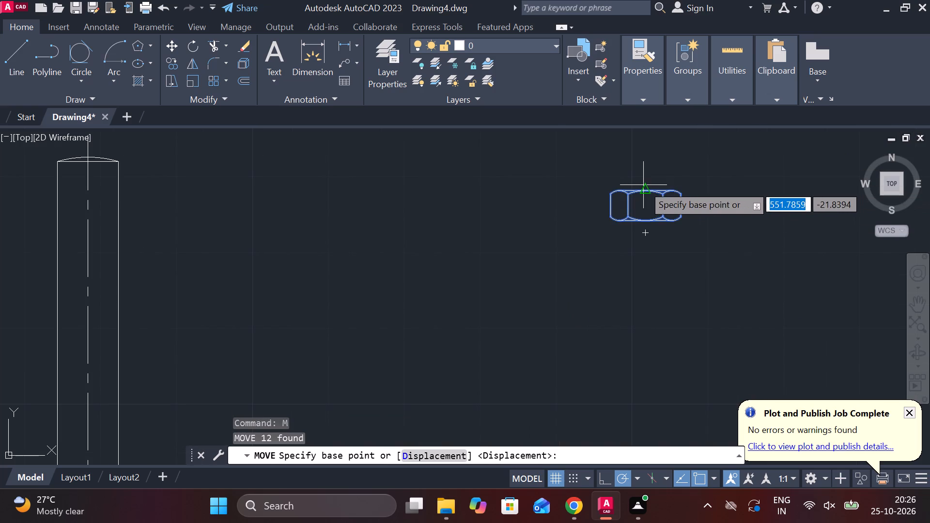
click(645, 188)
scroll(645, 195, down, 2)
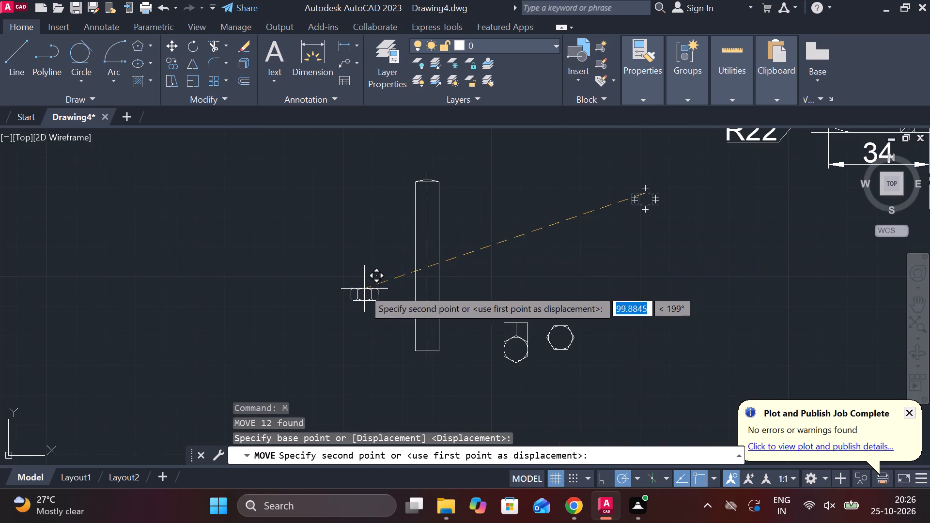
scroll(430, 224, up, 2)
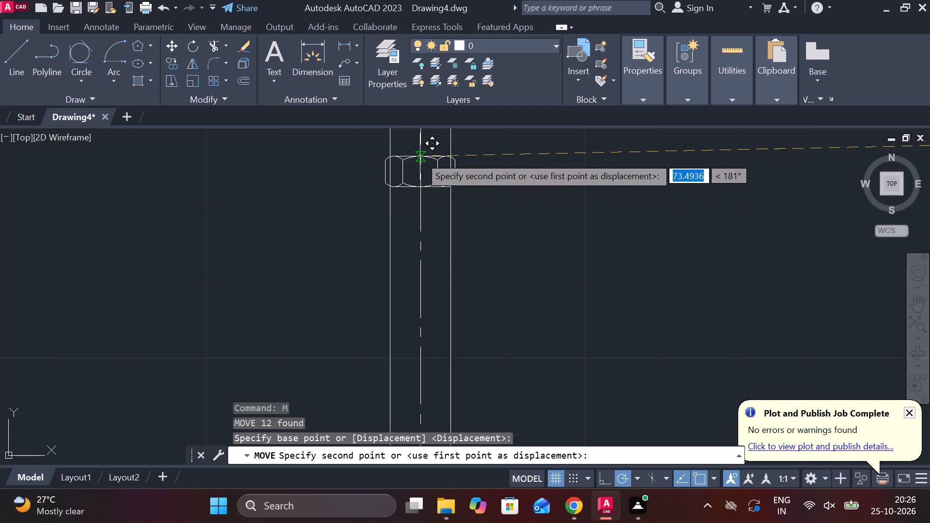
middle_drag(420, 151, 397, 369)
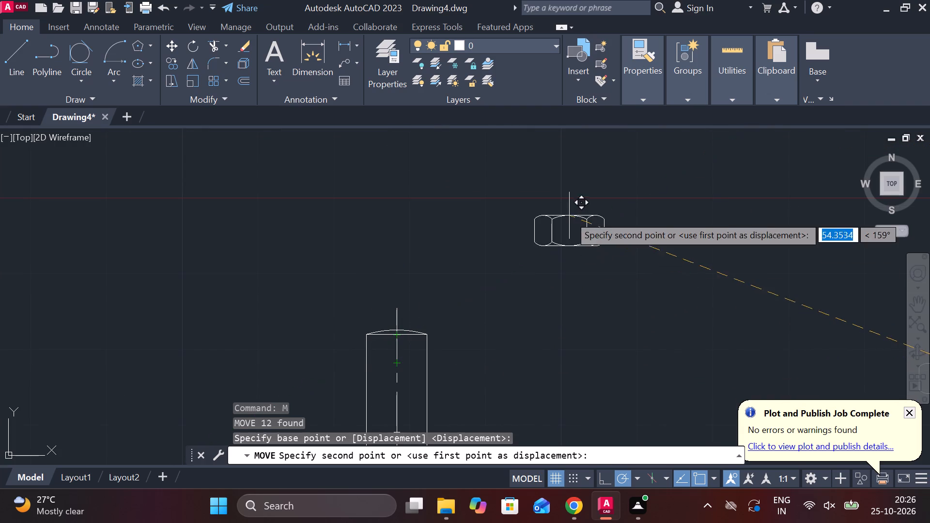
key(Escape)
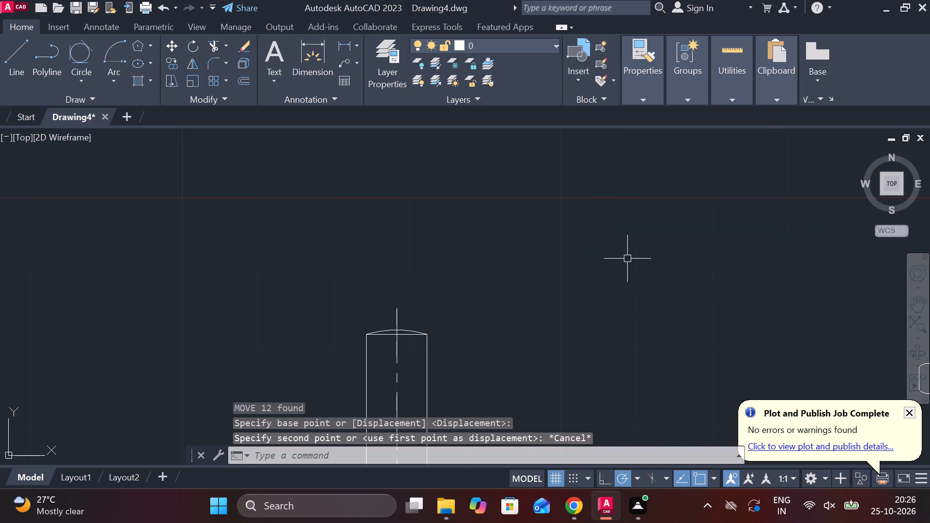
Erase the hexagon side view together with the two hexagon drawings beside the 8 by 57 part.
scroll(627, 259, down, 2)
middle_drag(632, 271, 545, 259)
drag(727, 341, 658, 282)
click(621, 245)
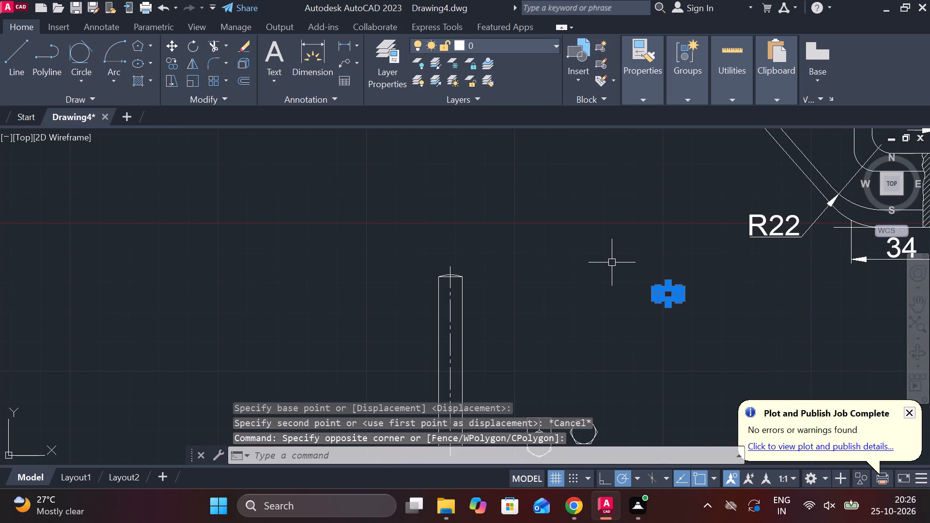
scroll(611, 267, down, 1)
middle_drag(617, 275, 592, 243)
drag(612, 392, 558, 378)
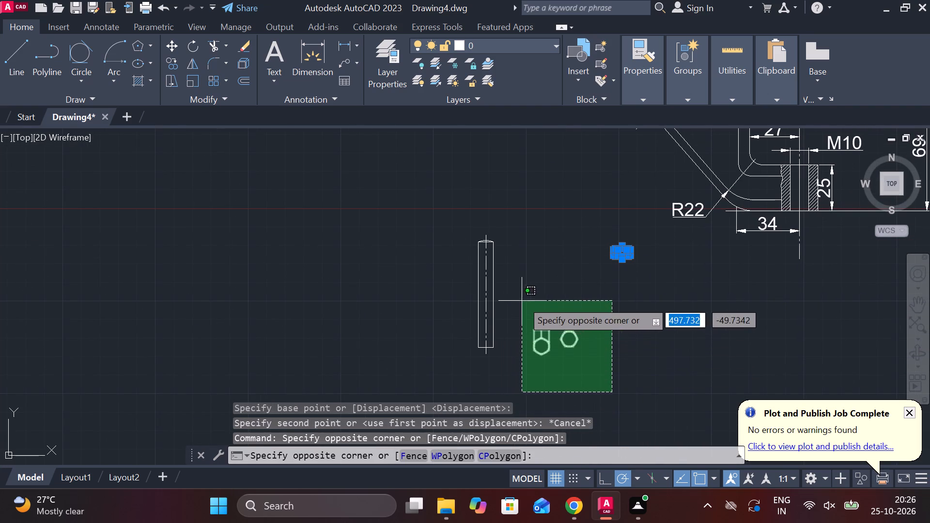
click(522, 301)
text(E)
key(space)
Draw a closed 16 by 8 rectangle from lines, to the right of the 8 by 57 part's upper end.
scroll(545, 250, up, 2)
middle_drag(543, 250, 502, 269)
key(l)
key(Return)
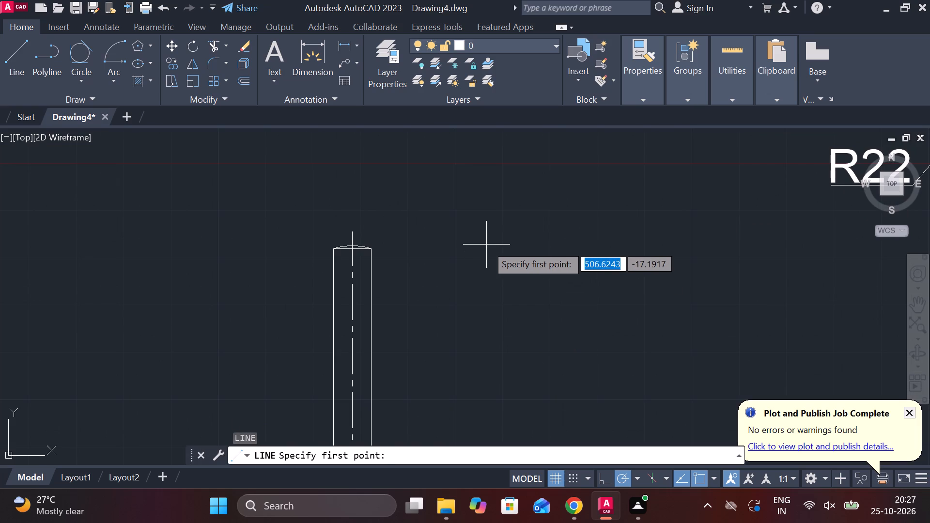
click(486, 245)
key(1)
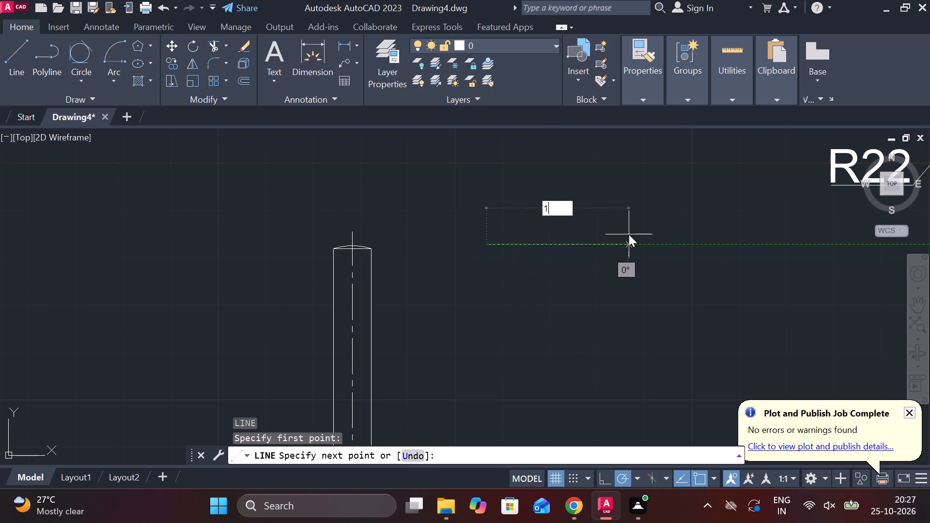
key(6)
key(Return)
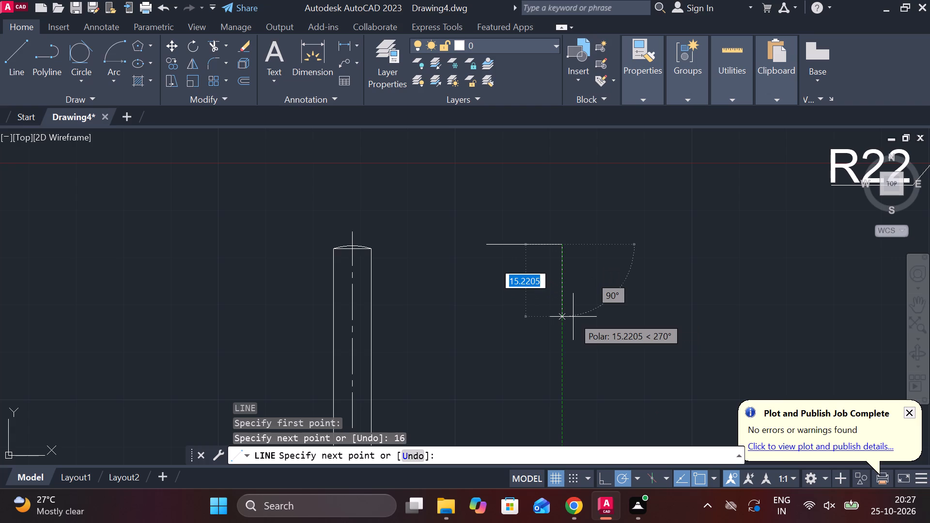
text(4)
key(space)
scroll(479, 263, up, 1)
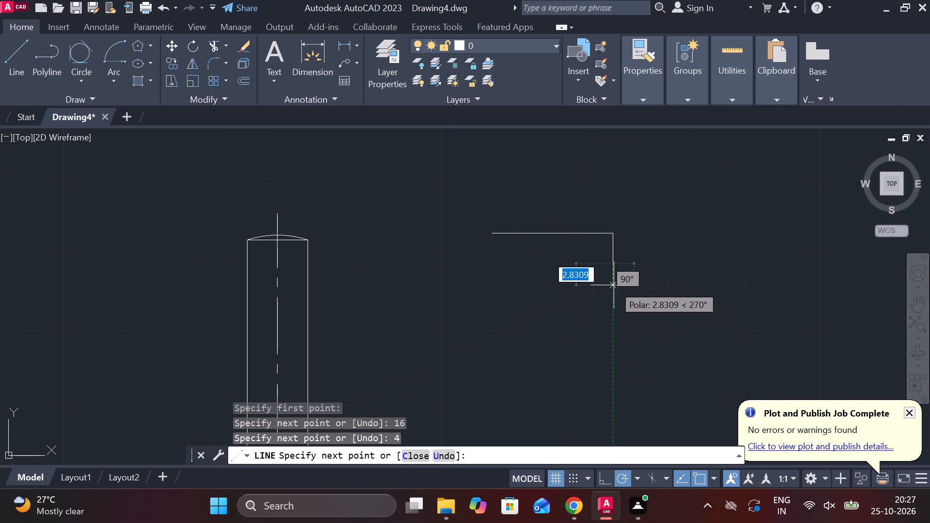
key(ctrl+z)
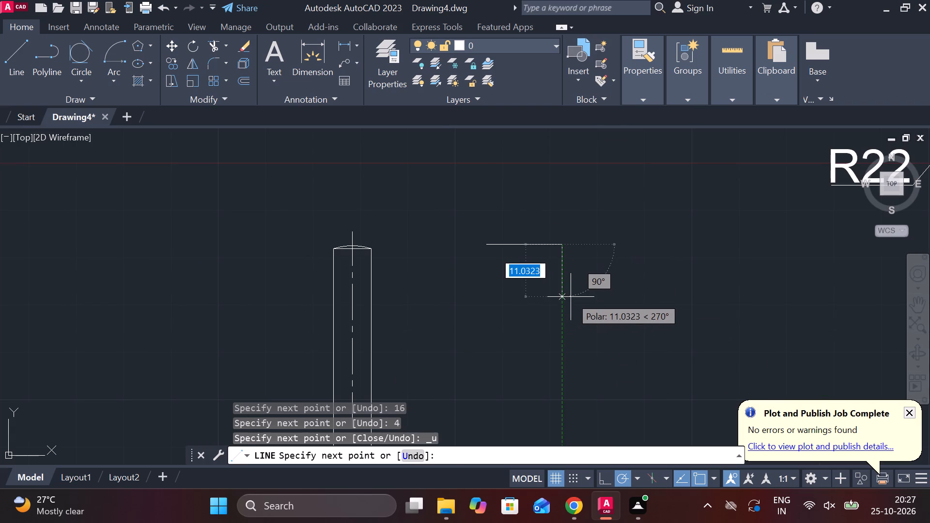
key(8)
key(Return)
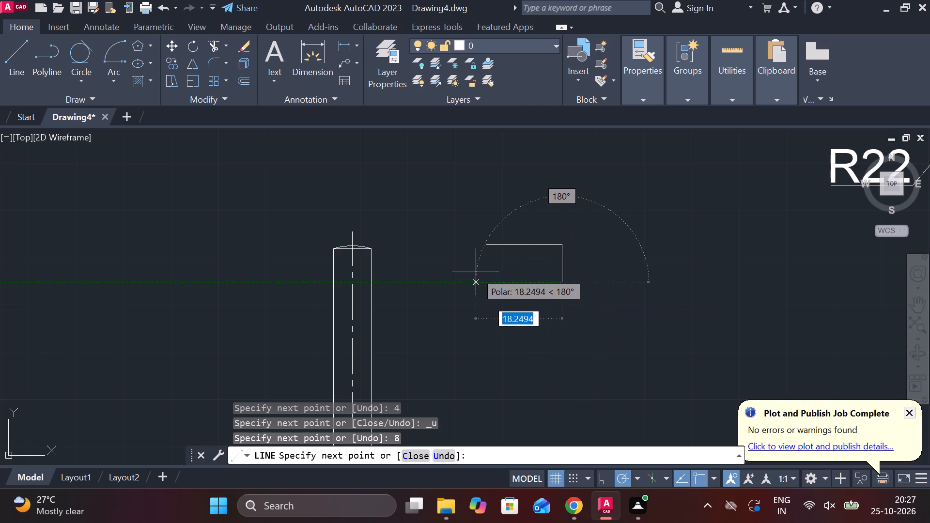
text(16)
key(space)
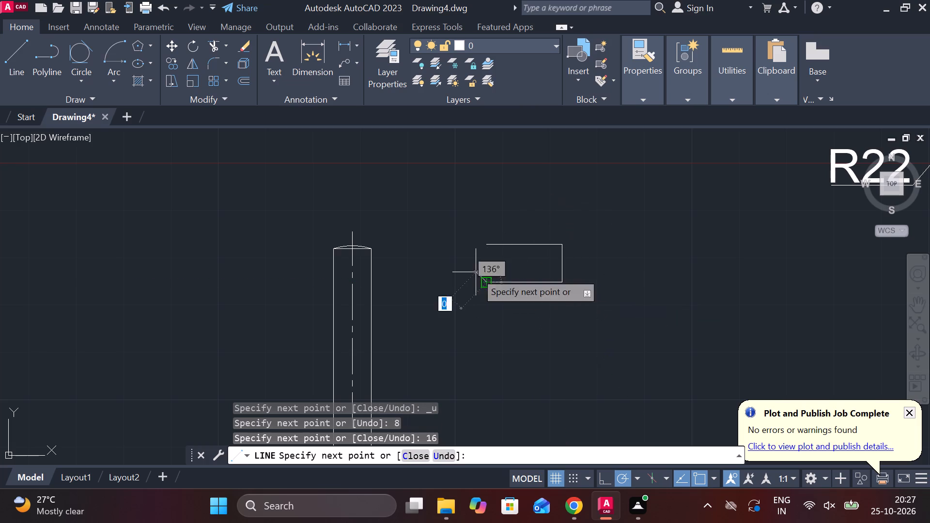
double_click(483, 246)
key(Escape)
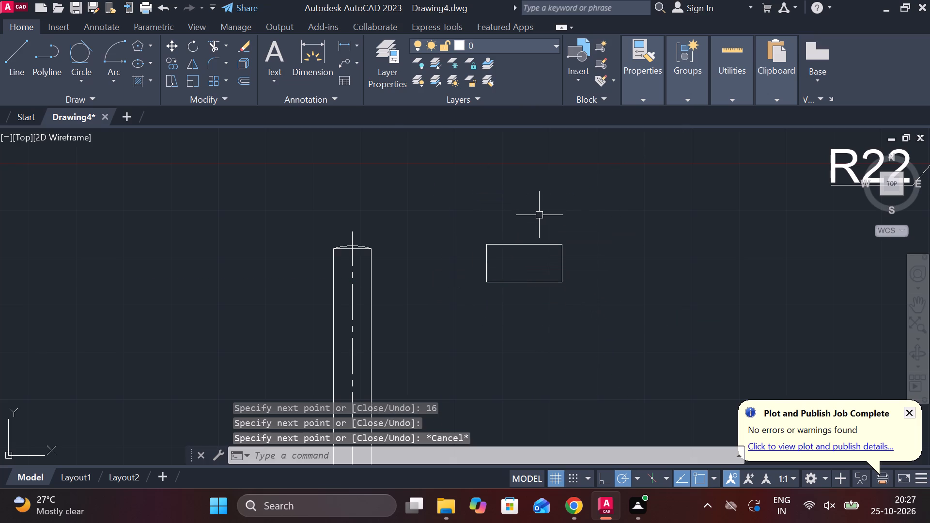
Draw a vertical line joining the midpoints of the rectangle's top and bottom edges.
key(l)
key(Return)
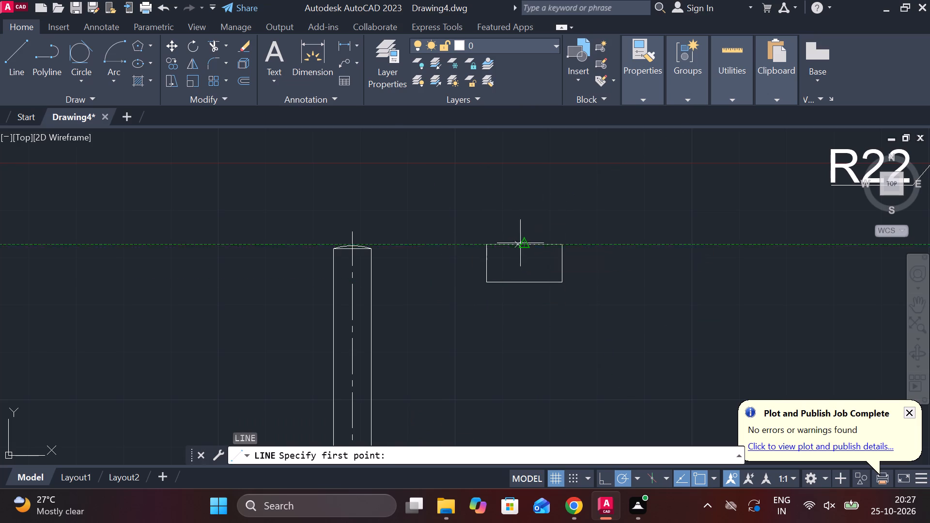
click(524, 243)
click(525, 278)
key(Escape)
scroll(535, 258, up, 2)
key(Escape)
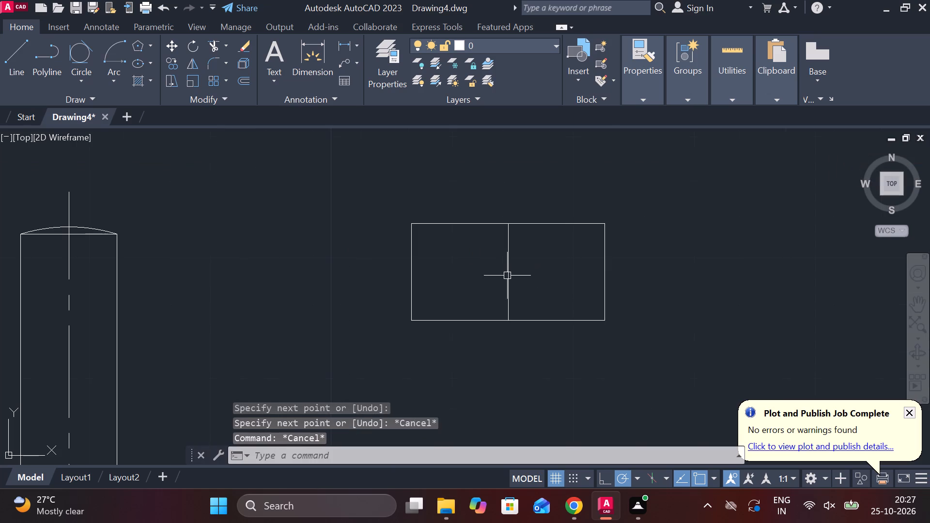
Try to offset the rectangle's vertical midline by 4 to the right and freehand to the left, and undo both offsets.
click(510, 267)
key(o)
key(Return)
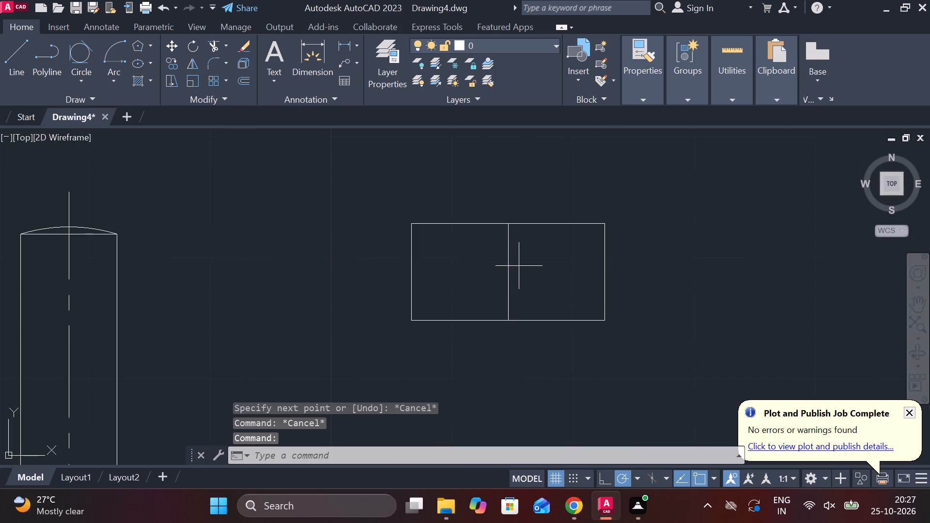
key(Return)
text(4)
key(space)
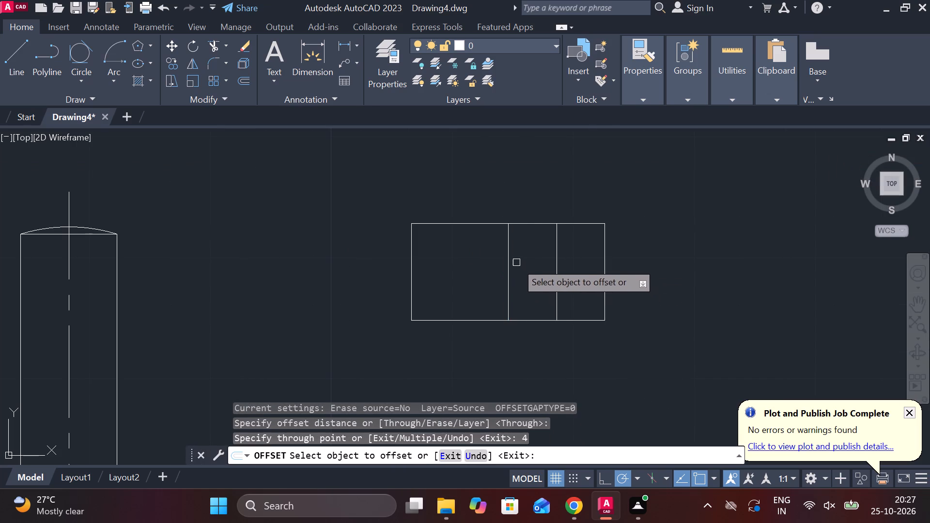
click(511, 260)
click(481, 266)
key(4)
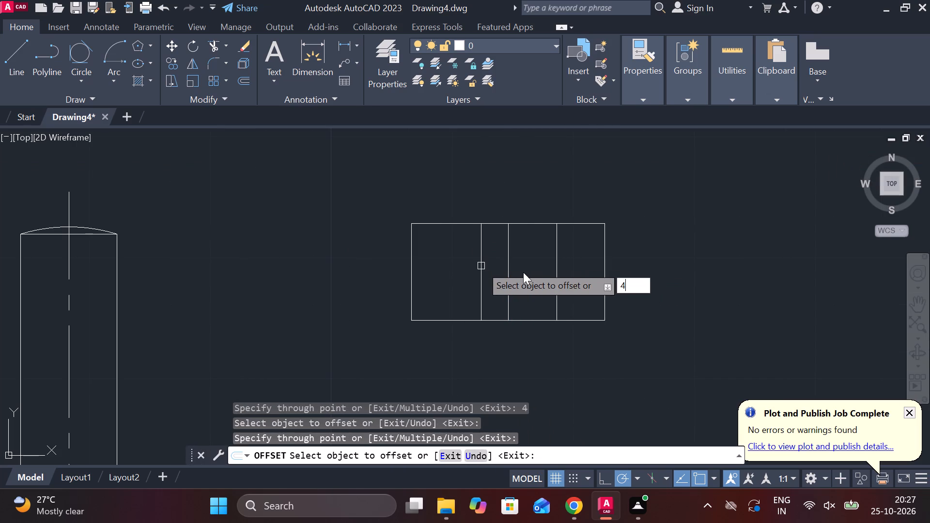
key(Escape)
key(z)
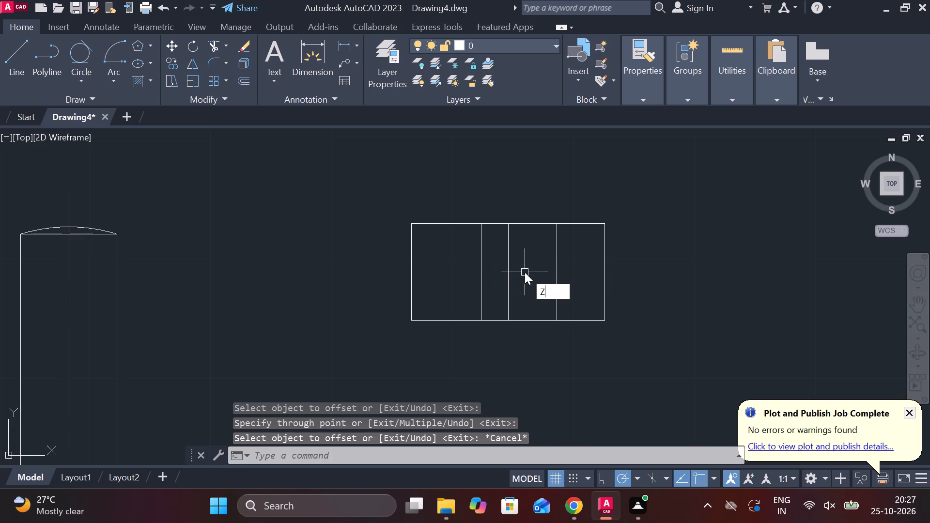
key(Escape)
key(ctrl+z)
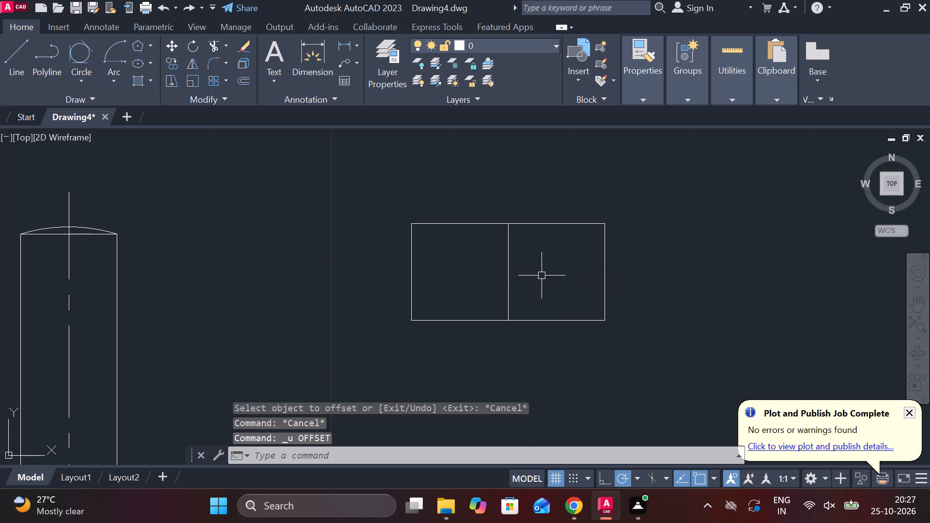
Offset the rectangle's vertical midline by 4 to the left and by 4 to the right.
key(o)
key(Return)
key(Return)
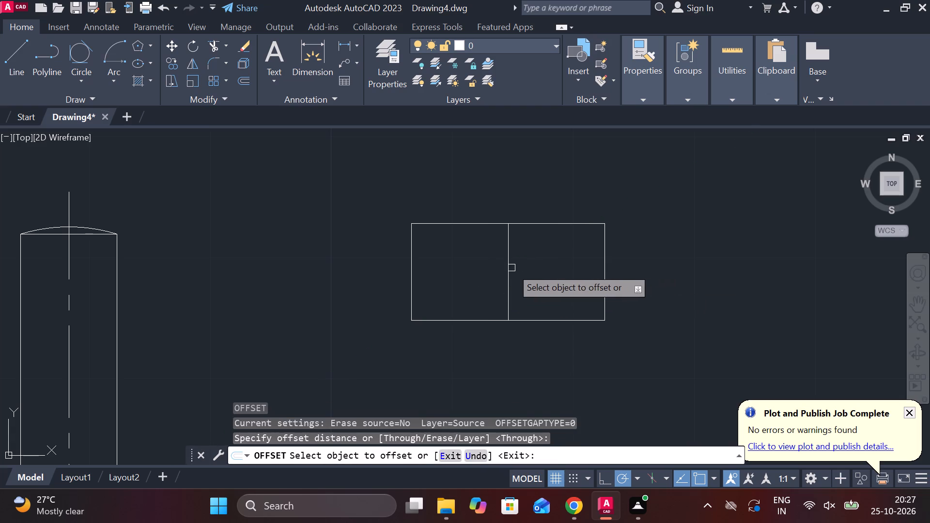
click(511, 268)
text(4)
key(space)
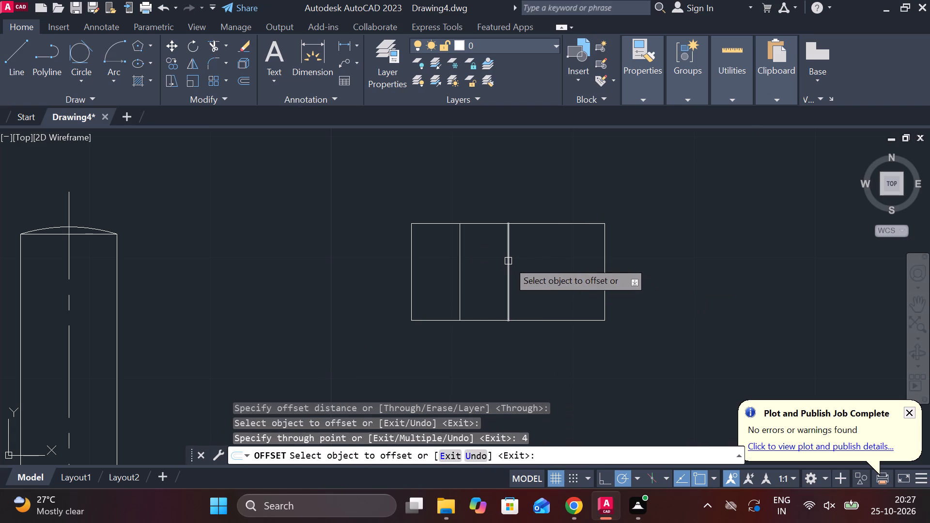
click(508, 261)
text(4)
key(space)
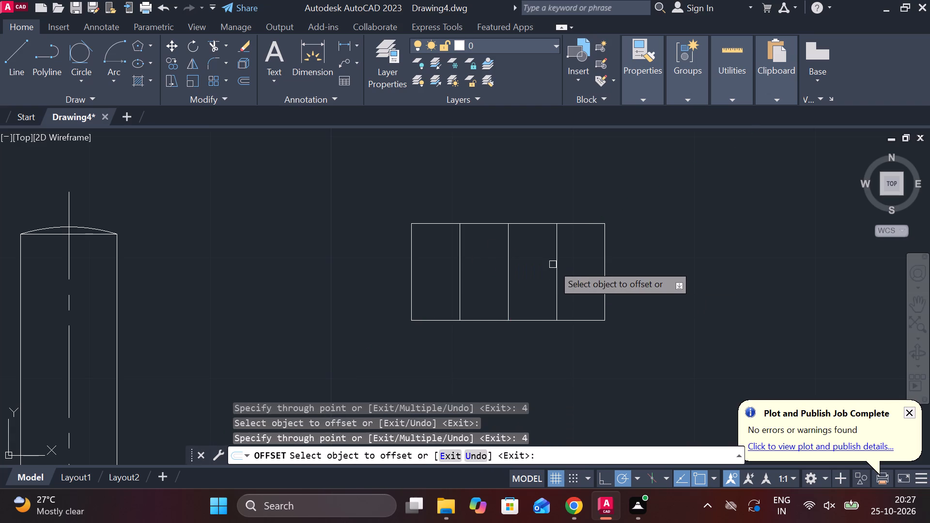
scroll(573, 276, down, 1)
key(Escape)
Move the whole divided rectangle slightly up and farther right from the 8 by 57 part, using its top midpoint as base.
drag(440, 225, 460, 231)
click(667, 313)
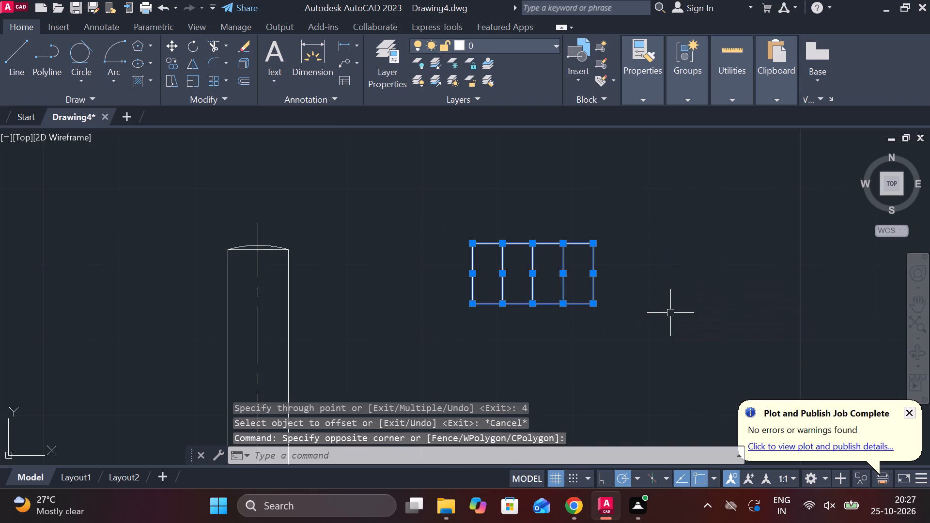
key(m)
key(Return)
click(536, 243)
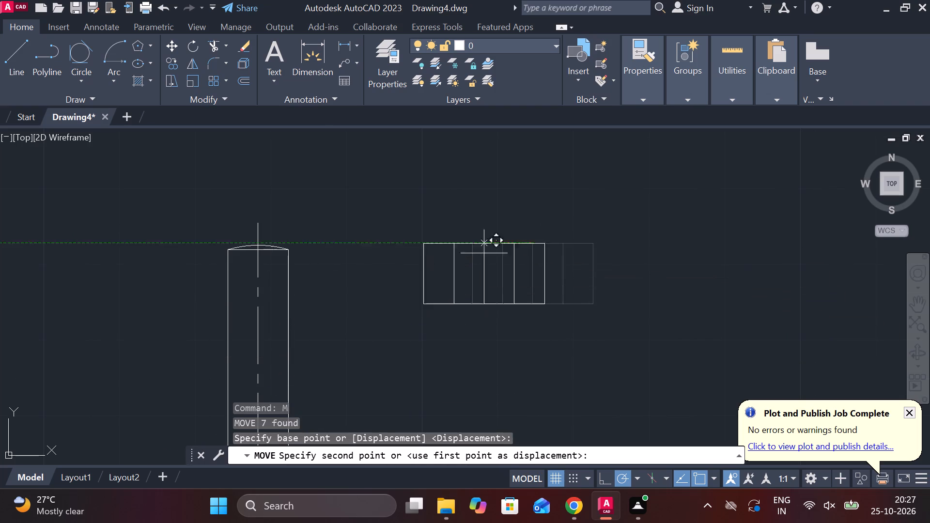
click(578, 227)
key(Escape)
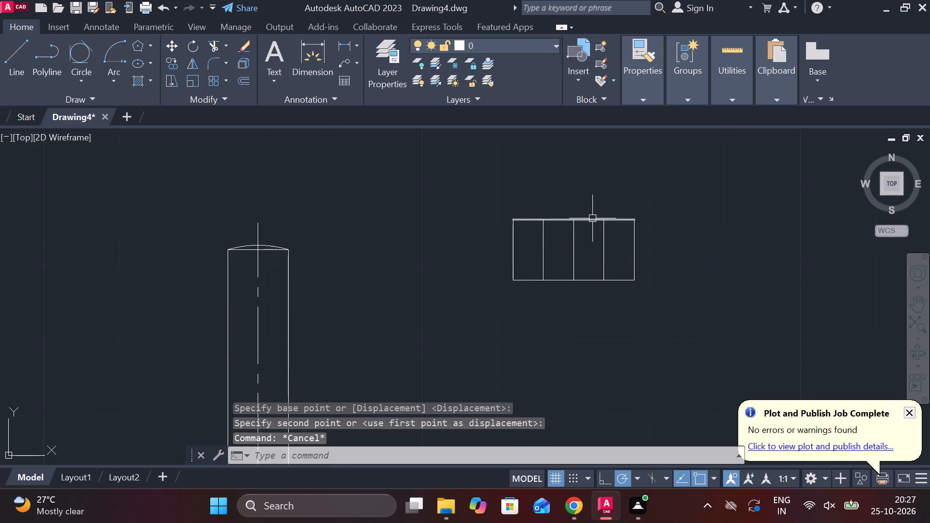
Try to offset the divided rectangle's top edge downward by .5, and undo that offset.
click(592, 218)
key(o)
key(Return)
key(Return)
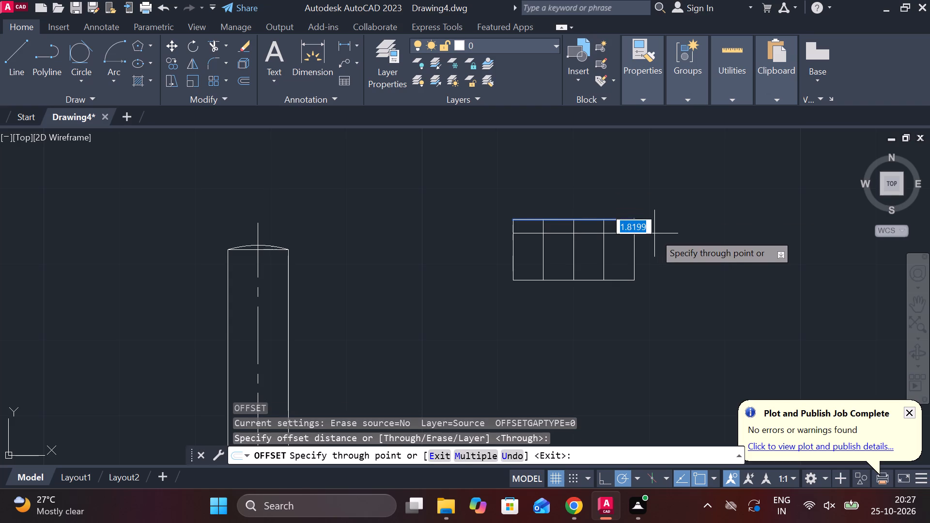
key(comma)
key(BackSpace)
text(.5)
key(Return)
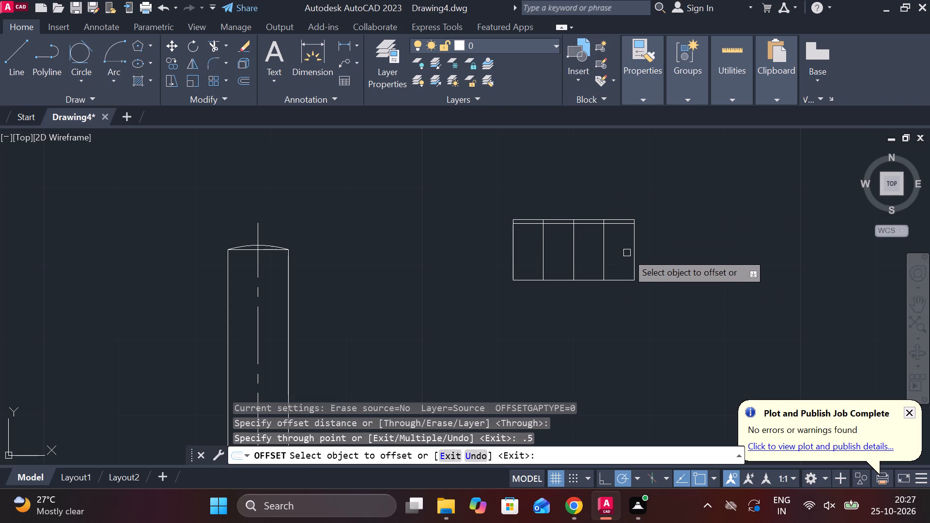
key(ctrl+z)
Offset the divided rectangle's top edge downward by 1 and its bottom edge upward by 1.
click(591, 222)
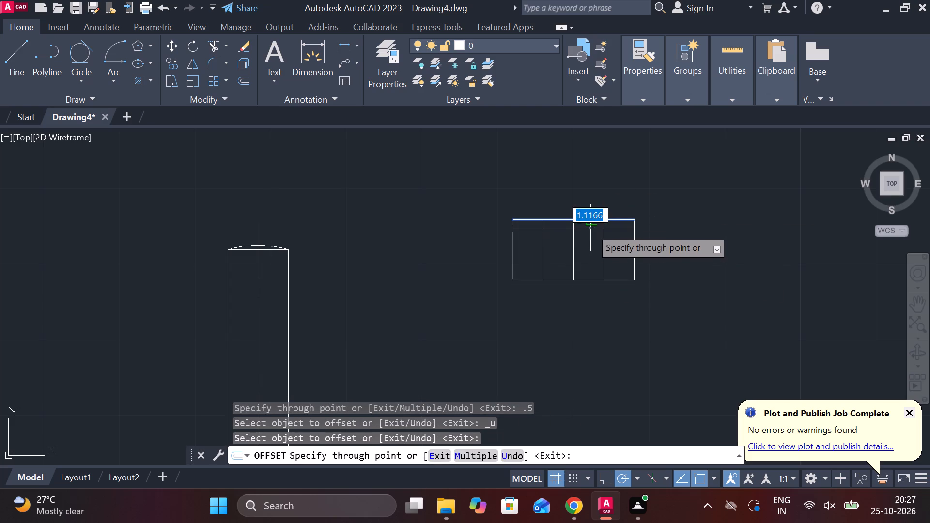
text(1)
key(space)
click(586, 280)
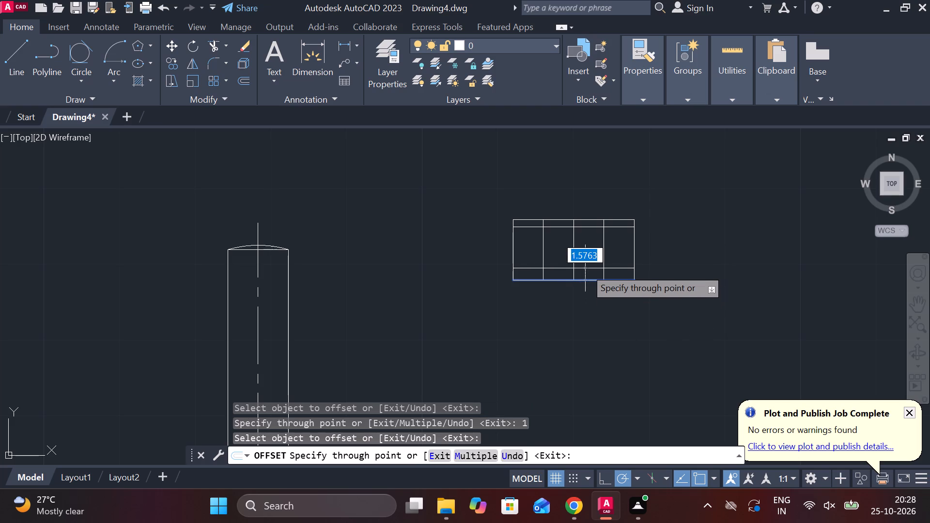
text(1)
key(space)
scroll(583, 254, up, 1)
middle_drag(583, 254, 530, 279)
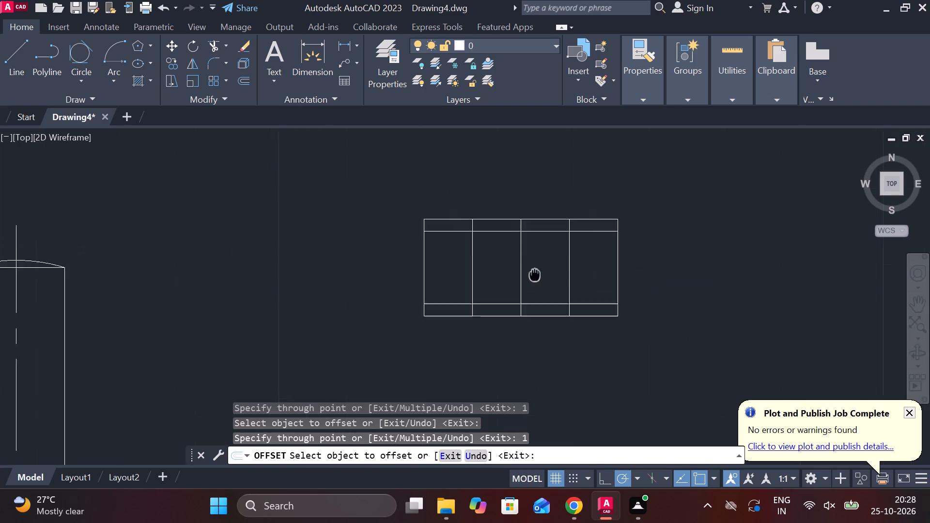
middle_drag(530, 279, 528, 281)
key(Escape)
key(Escape)
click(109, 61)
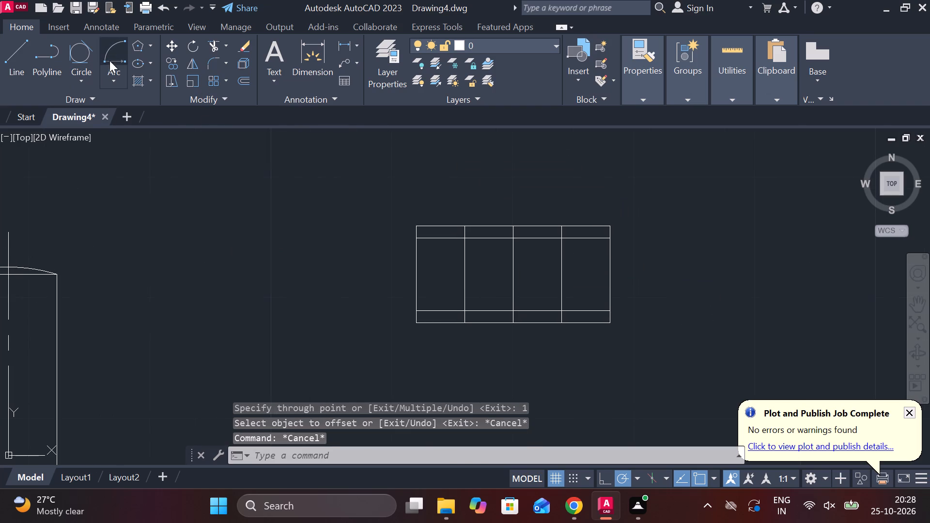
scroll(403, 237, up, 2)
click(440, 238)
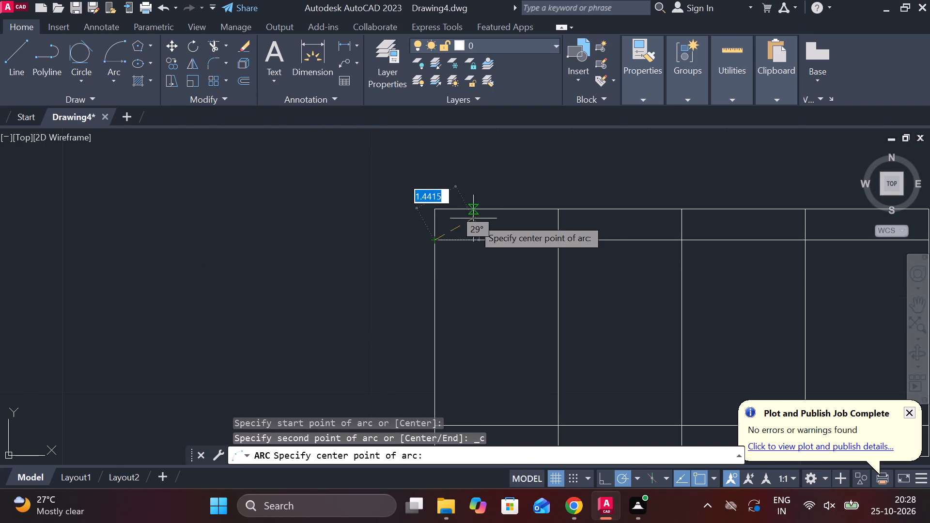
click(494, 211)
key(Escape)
Draw a three-point arc across the leftmost division, from the upper offset line's ends and touching the top edge at mid-width.
key(space)
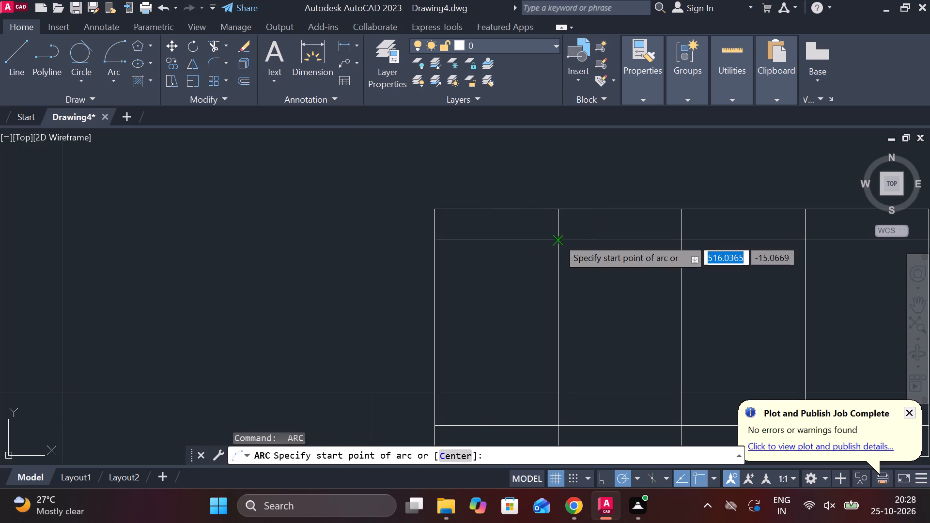
click(558, 238)
click(501, 211)
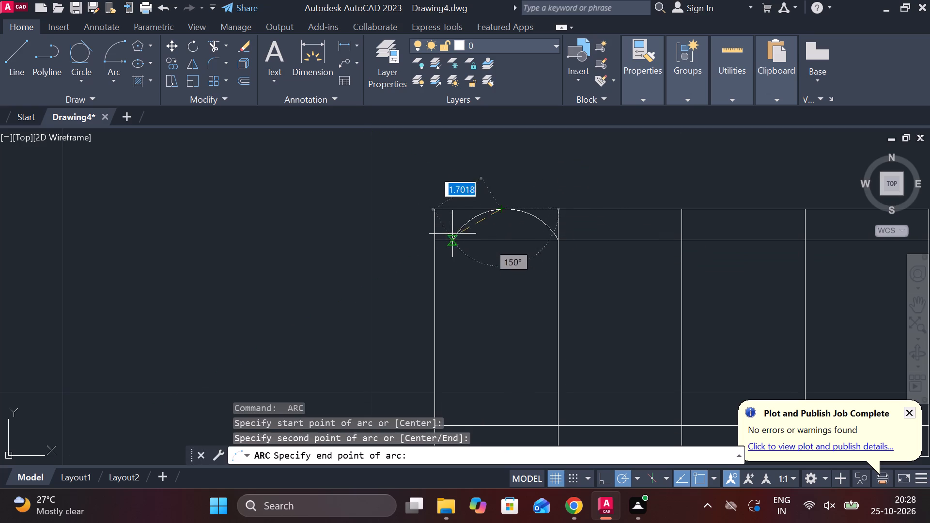
click(438, 240)
middle_drag(521, 263, 461, 263)
Draw a wide three-point arc spanning the two middle divisions along the upper offset line, peaking where the midline meets the top edge.
key(space)
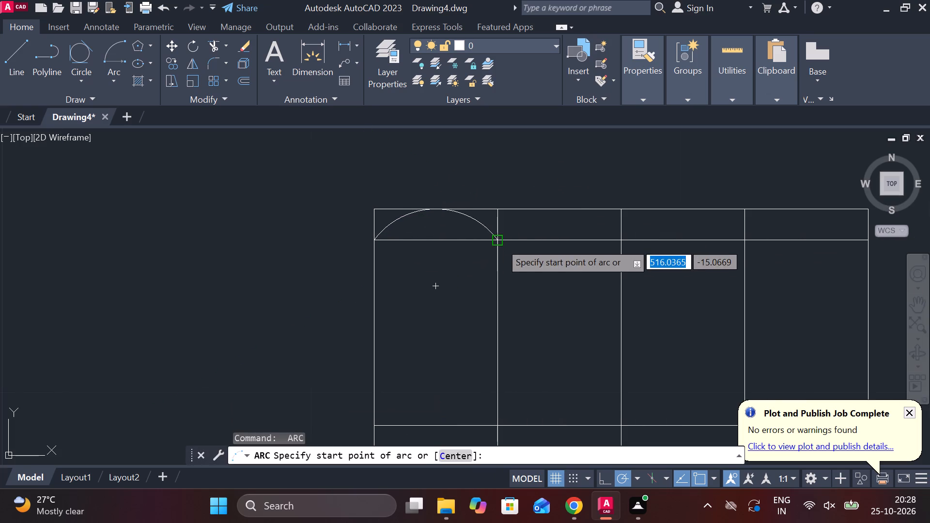
click(501, 242)
click(625, 209)
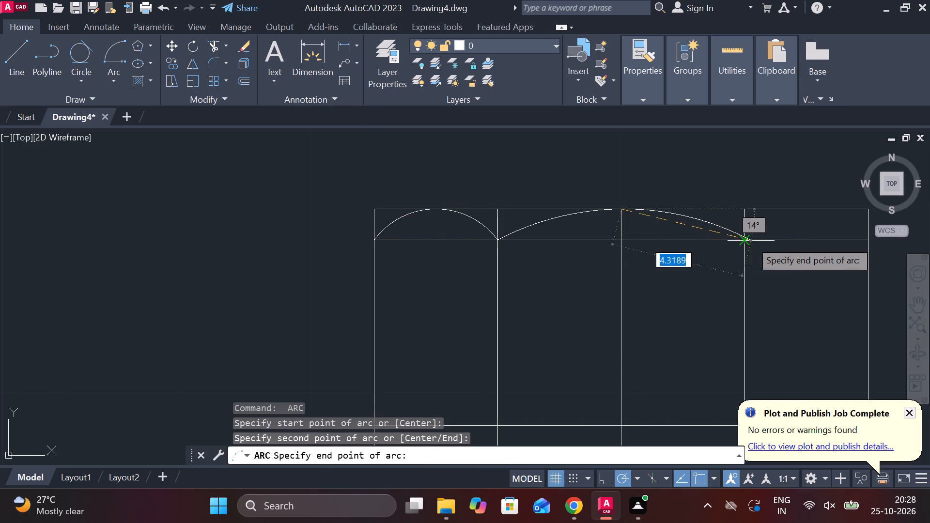
click(738, 240)
middle_drag(694, 300, 487, 325)
Draw a three-point arc across the rightmost division, ending on the upper offset line and touching the top edge at mid-width.
key(space)
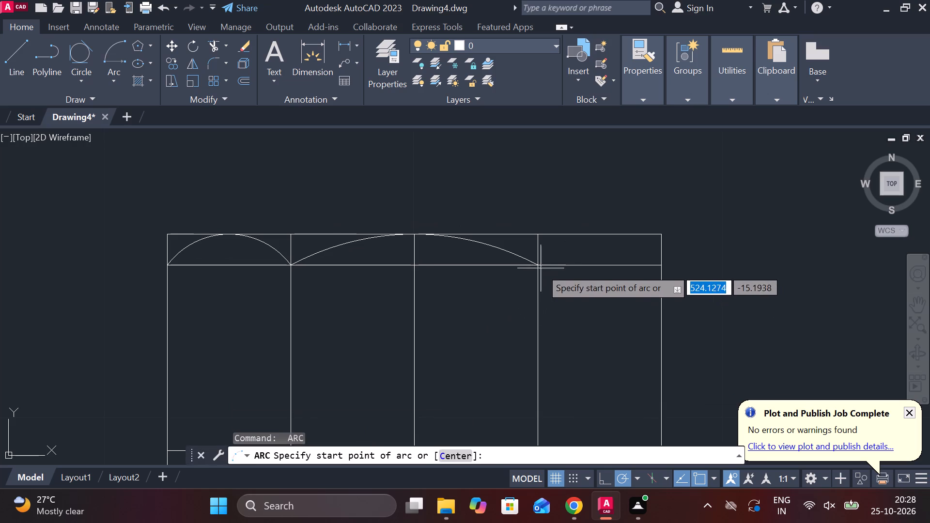
click(540, 267)
click(603, 233)
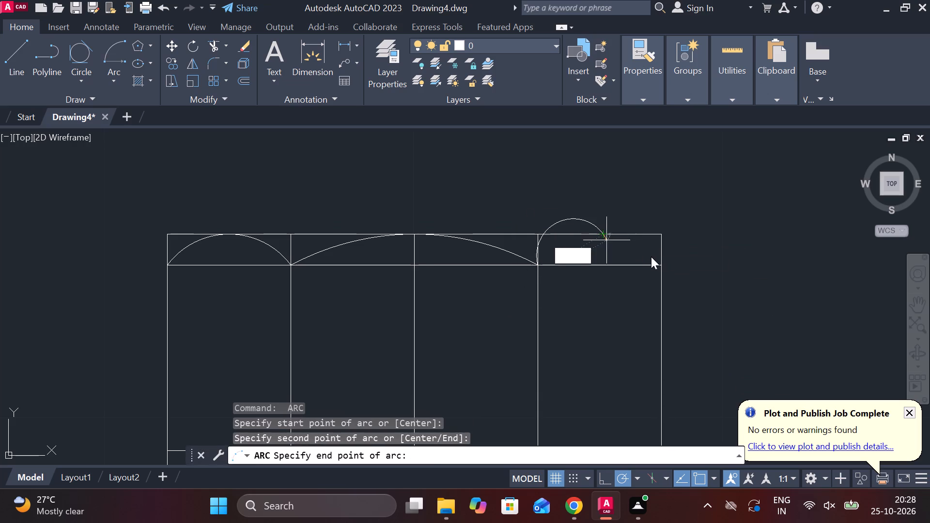
click(656, 260)
scroll(713, 274, down, 1)
key(Escape)
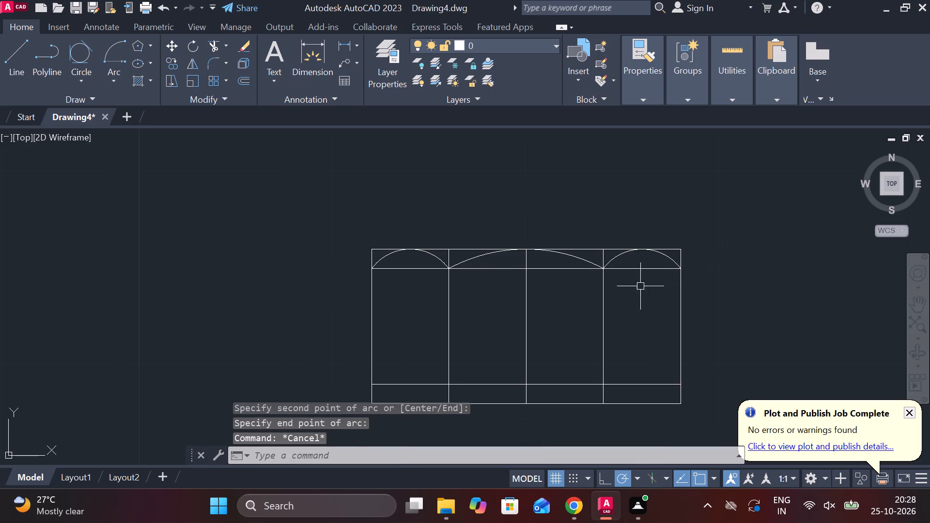
Mirror the three top arcs to the rectangle's bottom about the horizontal line through its side midpoints, keeping the originals.
click(585, 260)
click(617, 258)
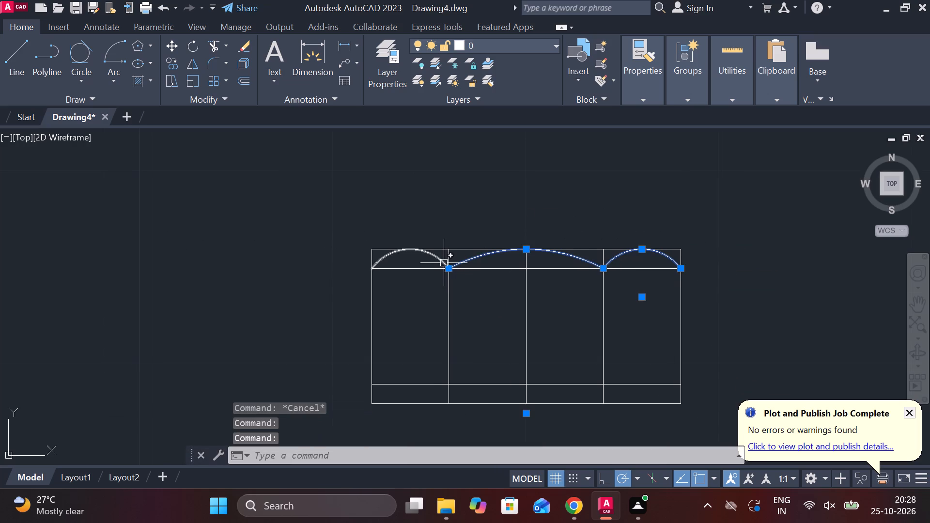
click(444, 263)
text(MI)
key(Return)
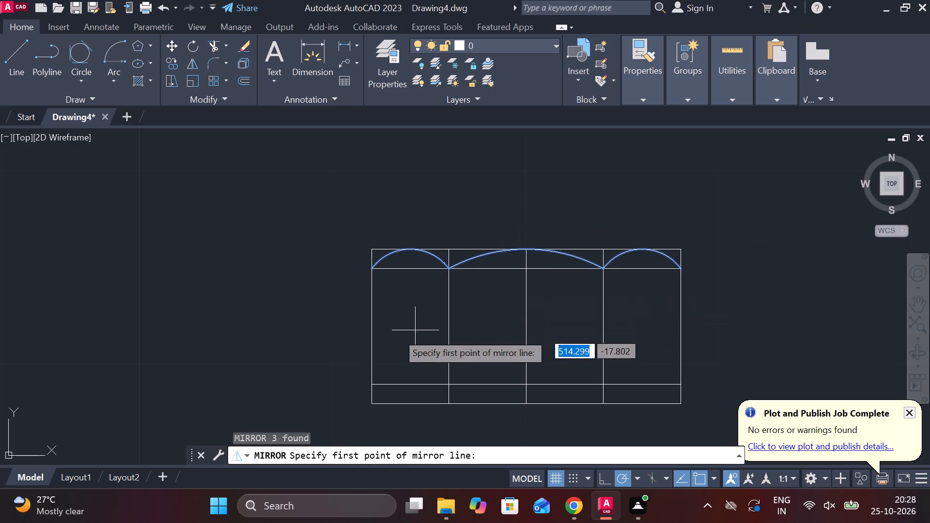
click(371, 326)
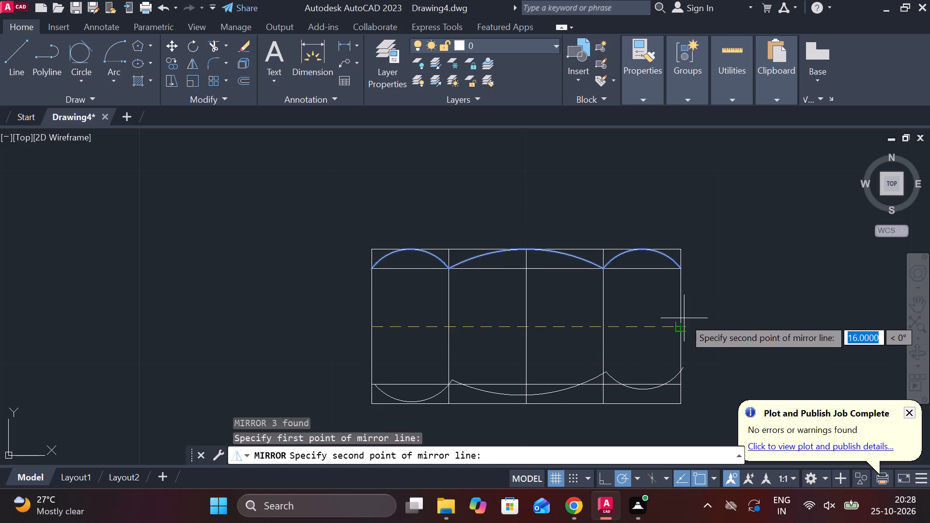
click(680, 328)
drag(707, 385, 680, 328)
middle_drag(680, 323, 658, 300)
key(Escape)
Trim the upper offset line beneath the arcs and the left divider's stub above it.
text(TR)
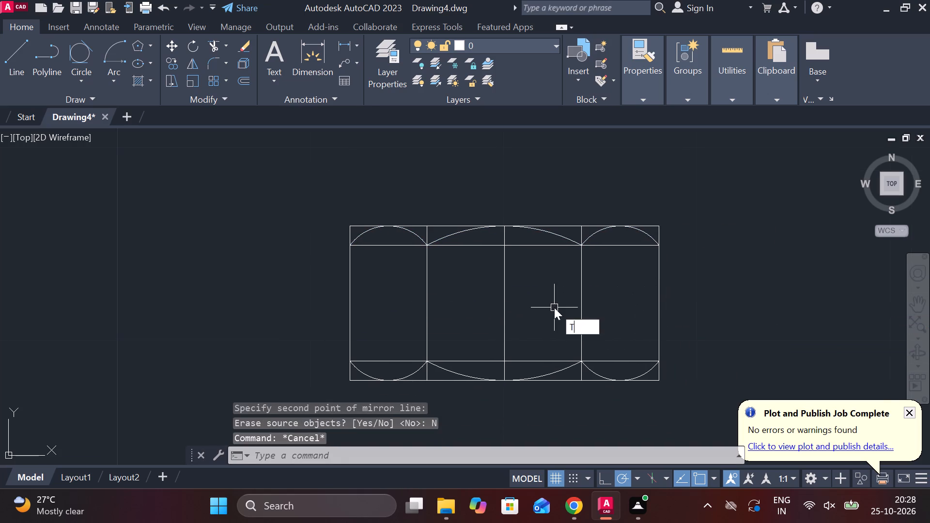
key(space)
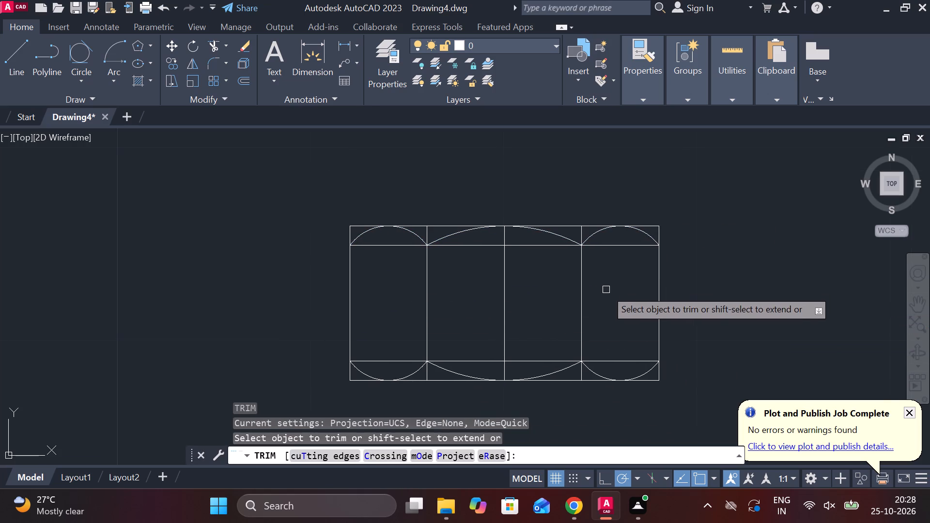
click(424, 233)
click(410, 246)
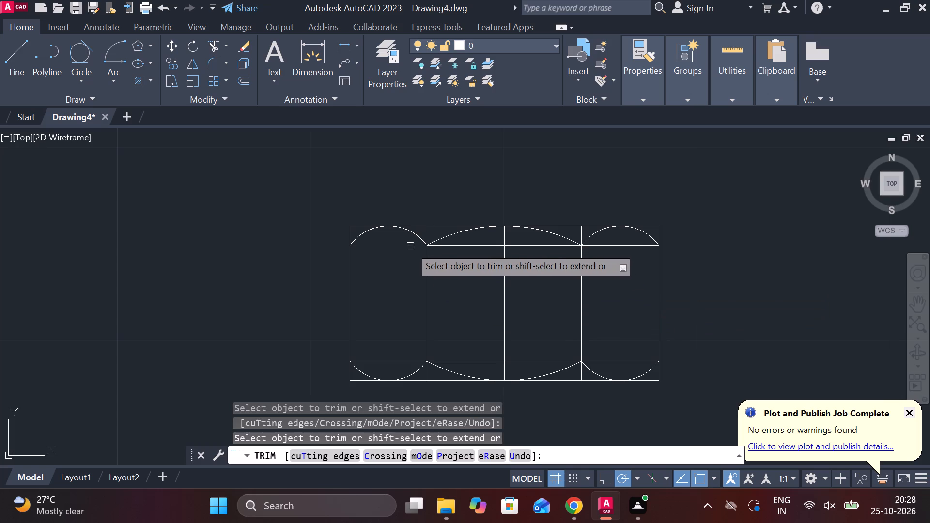
click(454, 249)
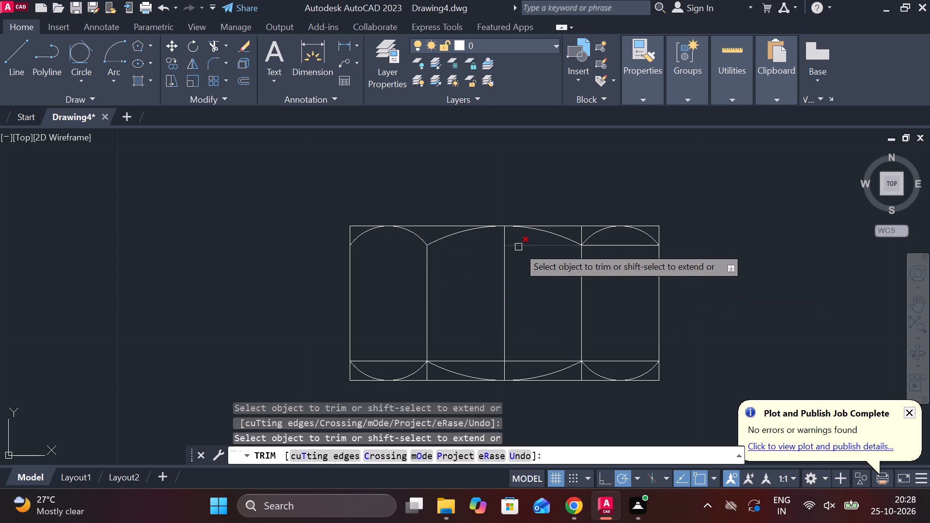